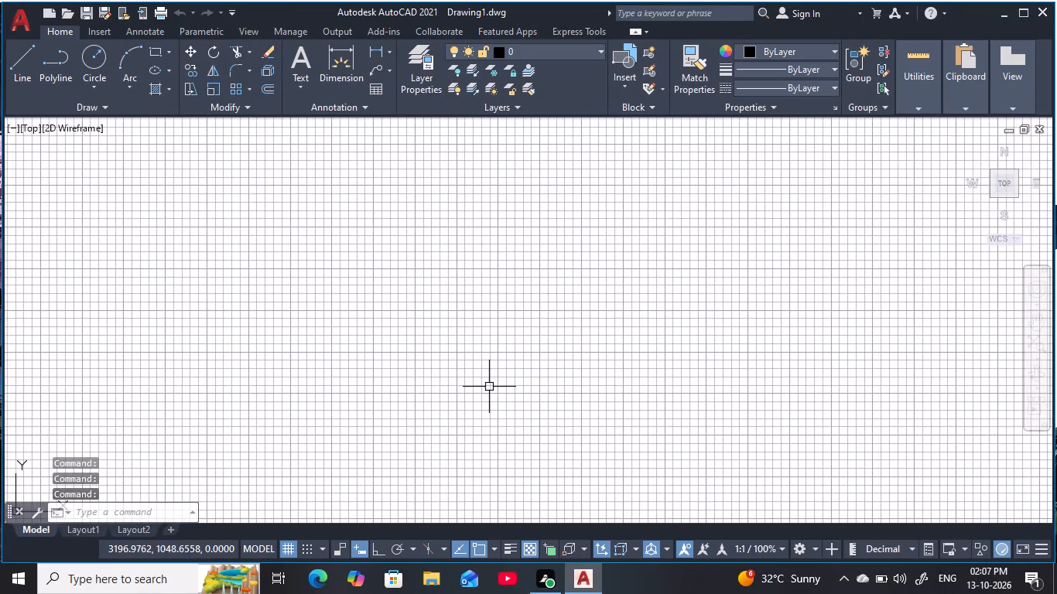
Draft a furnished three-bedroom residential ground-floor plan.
Enable Maintain a log file in the file safety options and apply the change.
text(op)
key(Return)
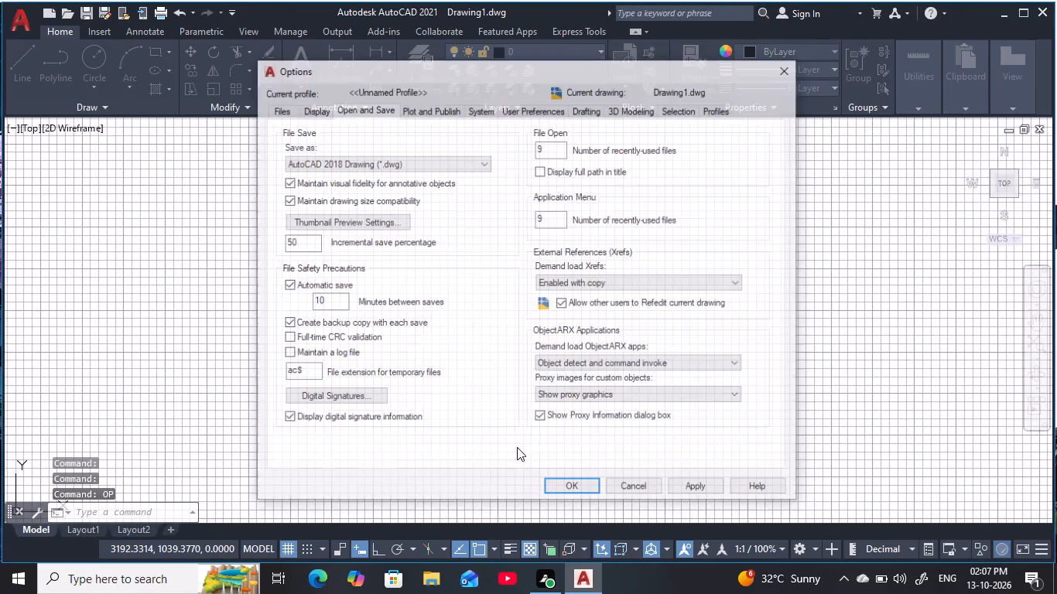
click(286, 357)
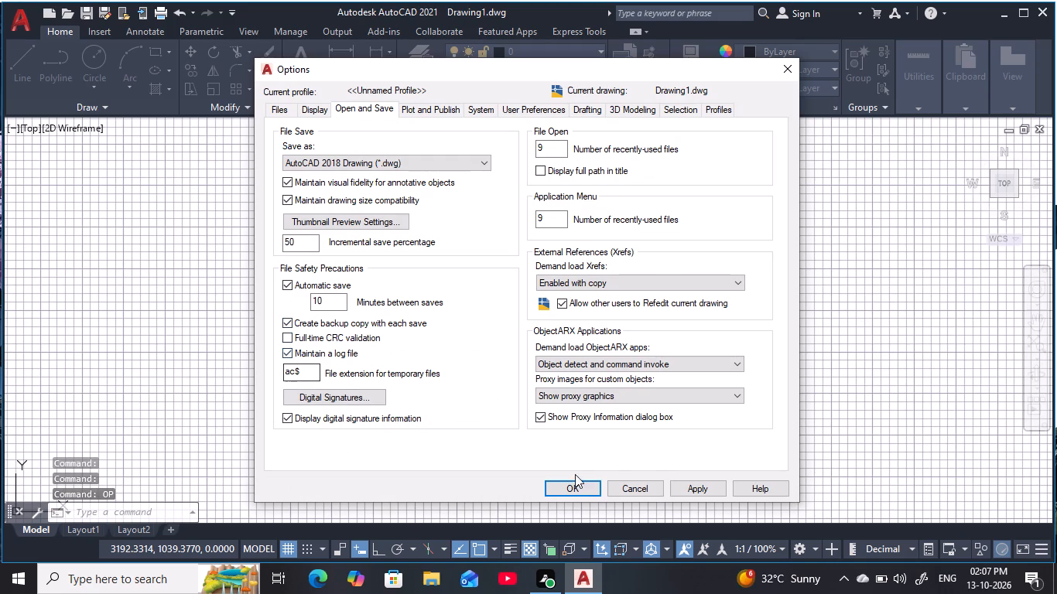
click(695, 491)
click(572, 491)
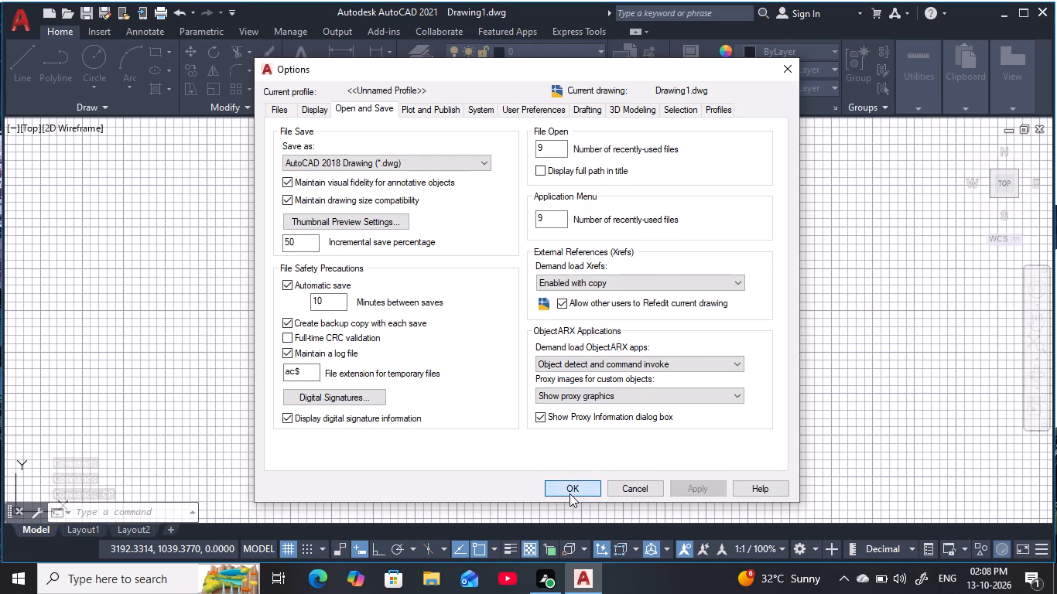
key(Escape)
key(Escape)
key(Escape)
key(Escape)
key(Escape)
key(Escape)
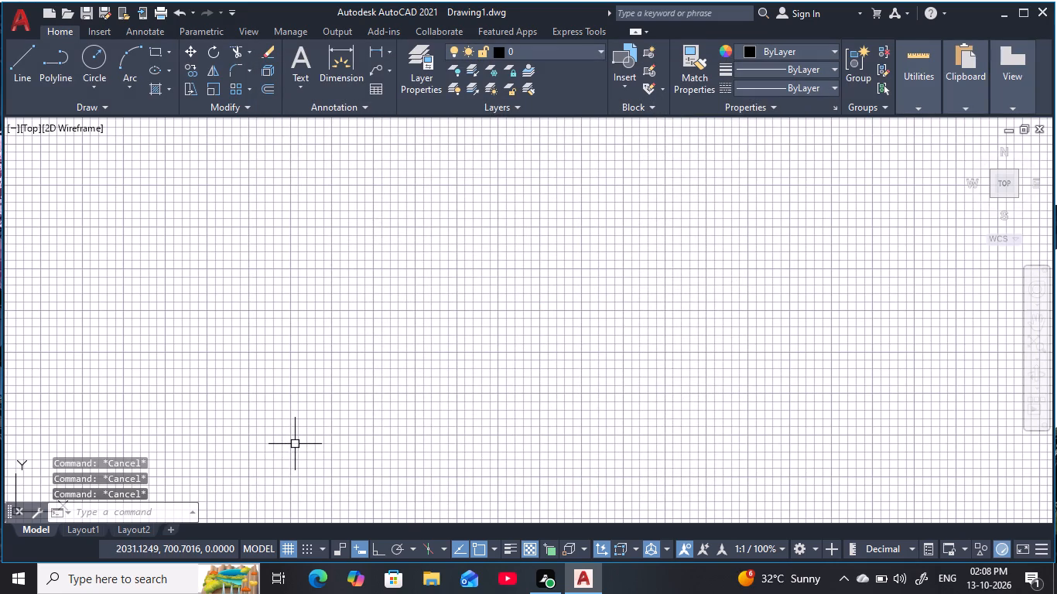
Turn on command logging with LOGFILEON.
text(lo)
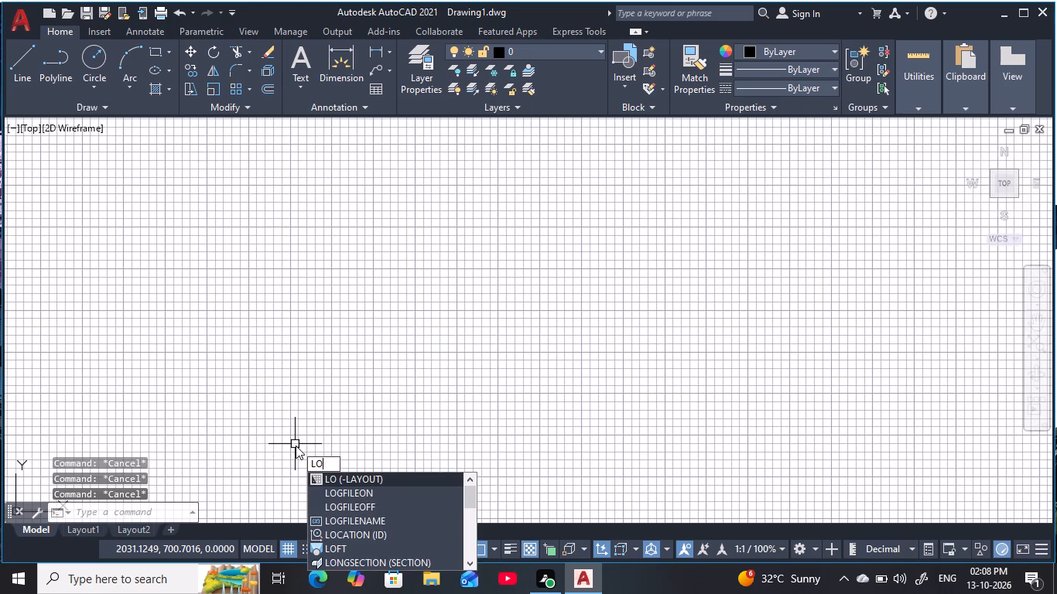
key(g)
click(372, 480)
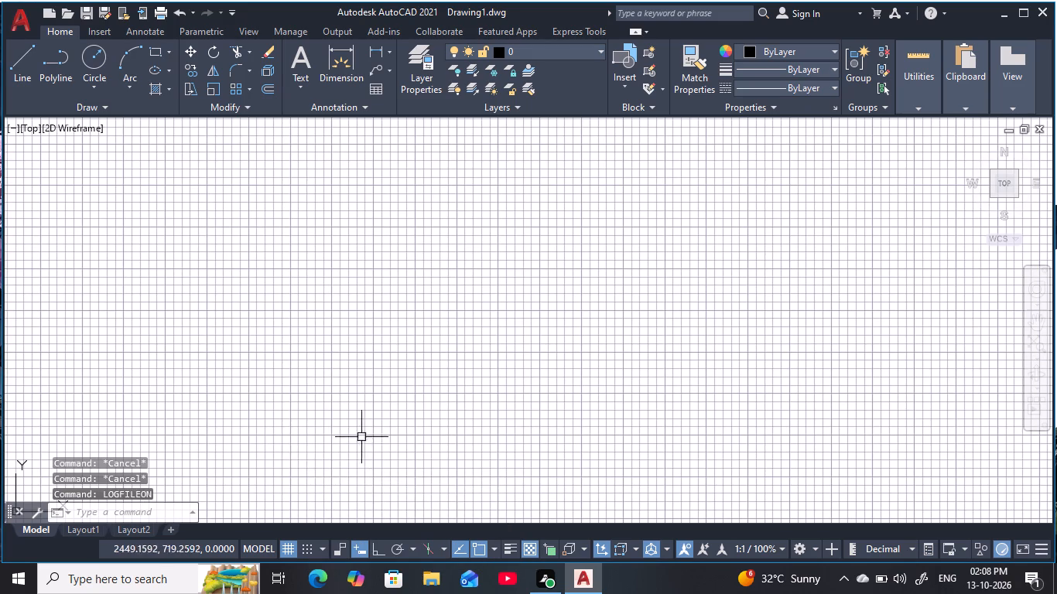
key(Escape)
key(Escape)
key(Escape)
key(Escape)
key(Escape)
key(Escape)
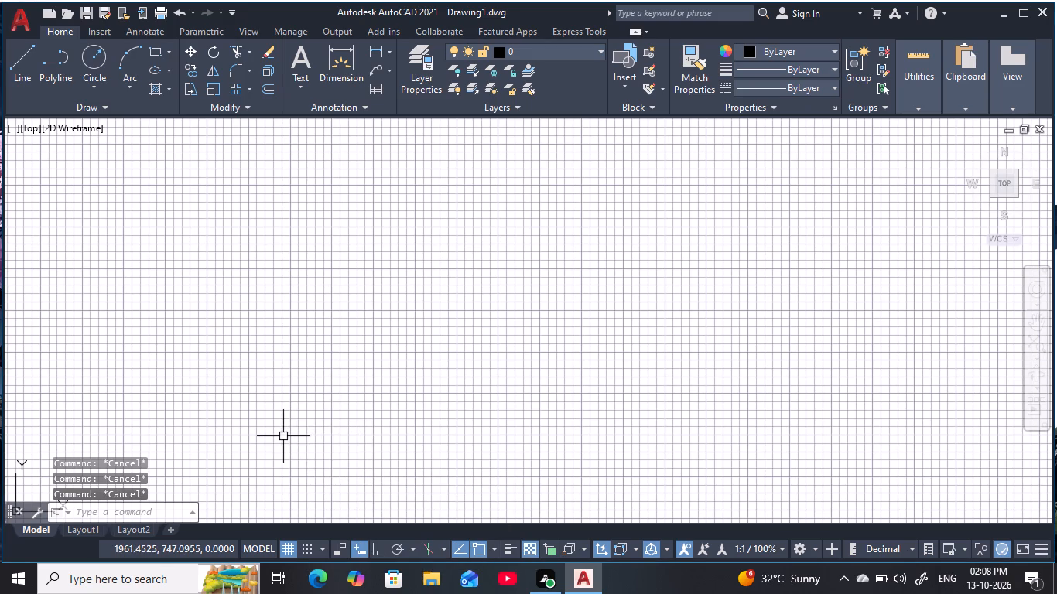
Turn off the drawing grid display.
key(F7)
key(Escape)
key(Escape)
key(Escape)
key(Escape)
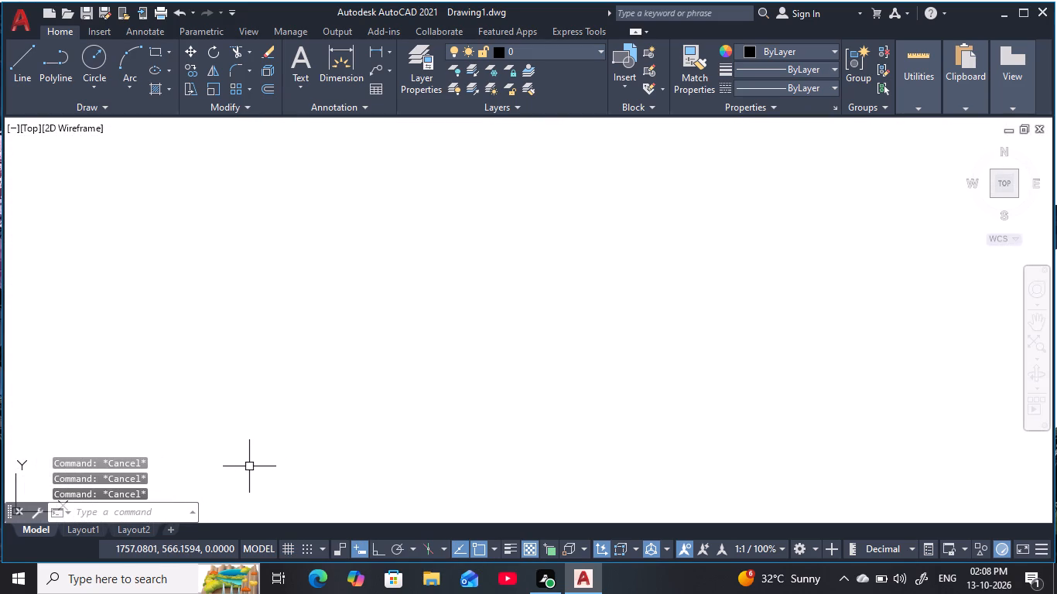
key(Escape)
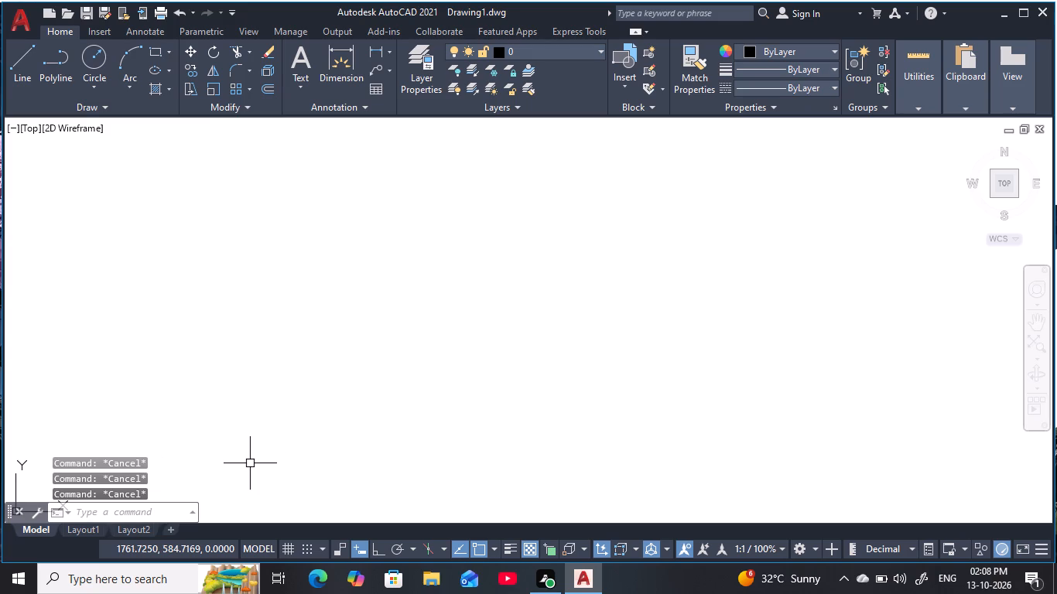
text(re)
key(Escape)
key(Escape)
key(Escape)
Set the drawing units to Engineering length with 0'-0" precision and Inches as the insertion scale.
text(un)
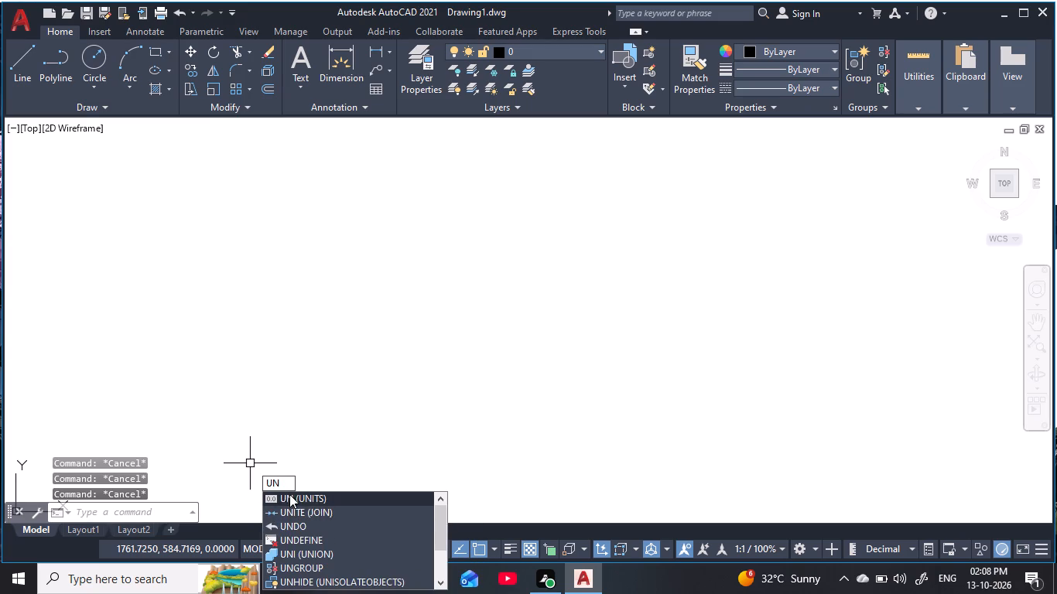
key(space)
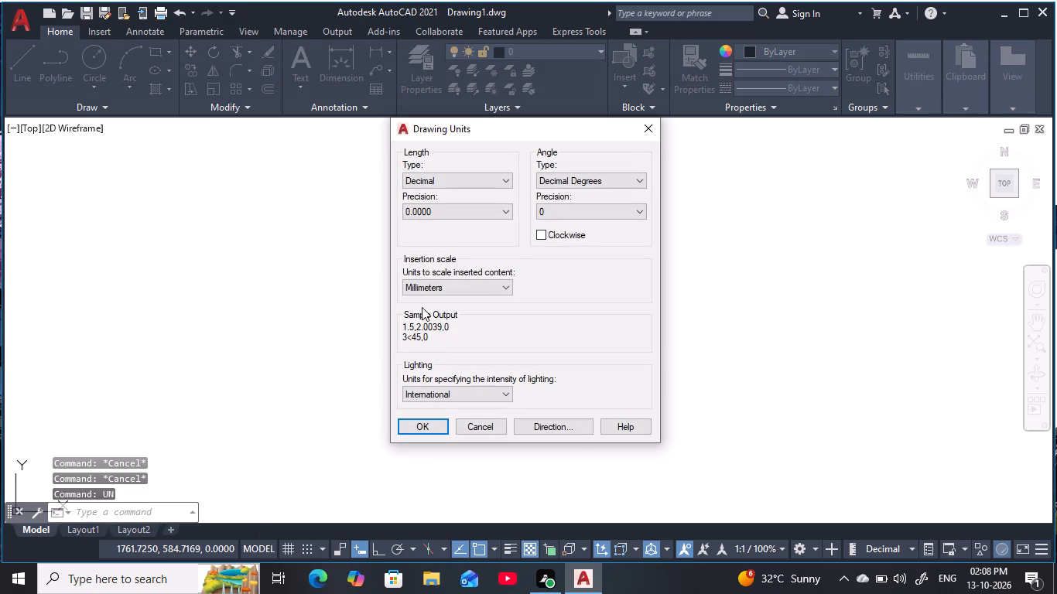
click(497, 181)
click(468, 211)
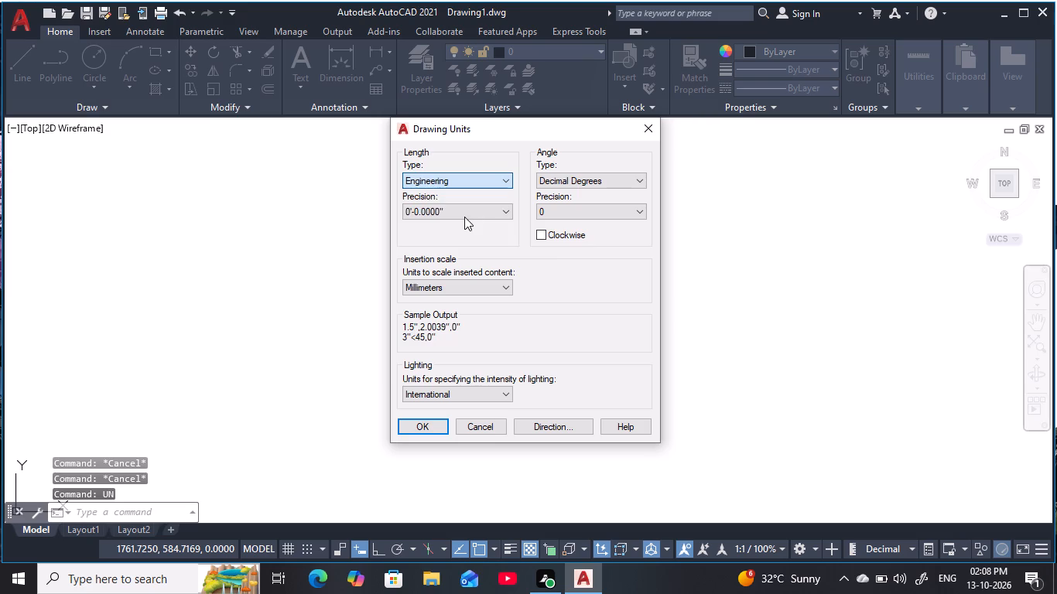
click(461, 222)
click(472, 217)
click(461, 224)
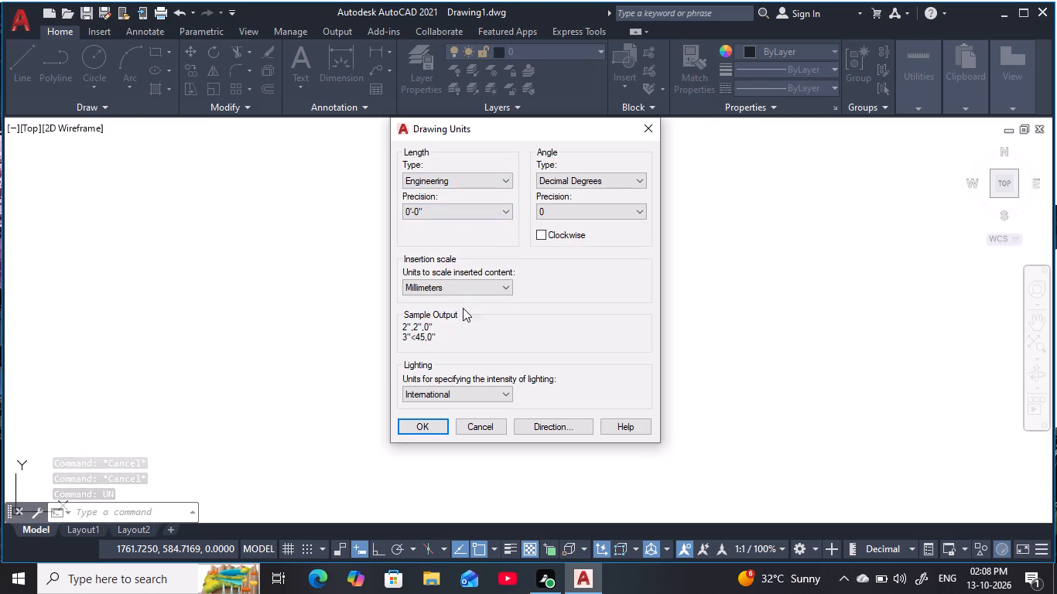
click(473, 283)
click(453, 311)
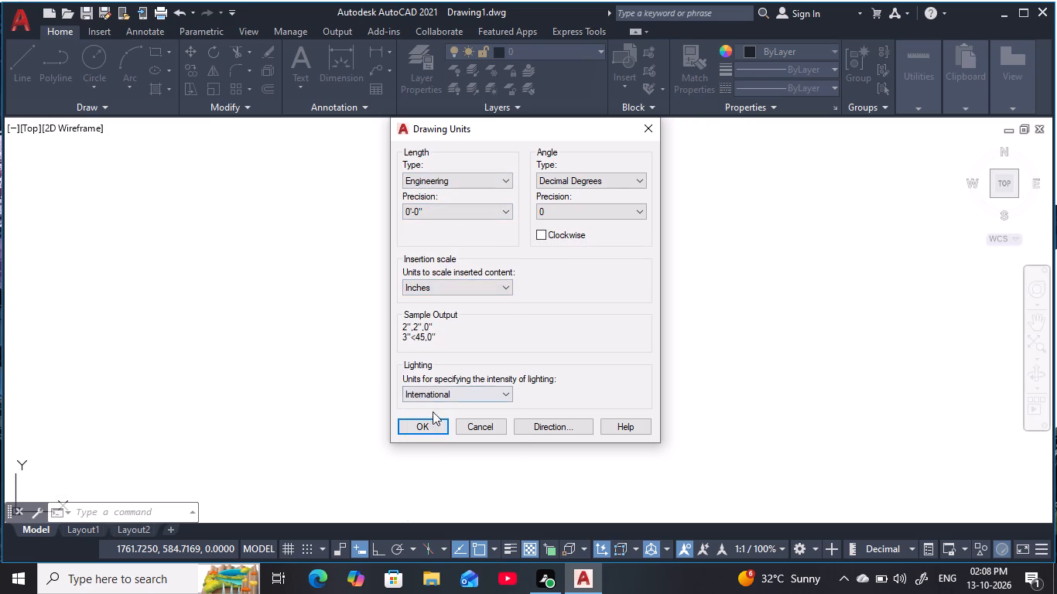
click(429, 423)
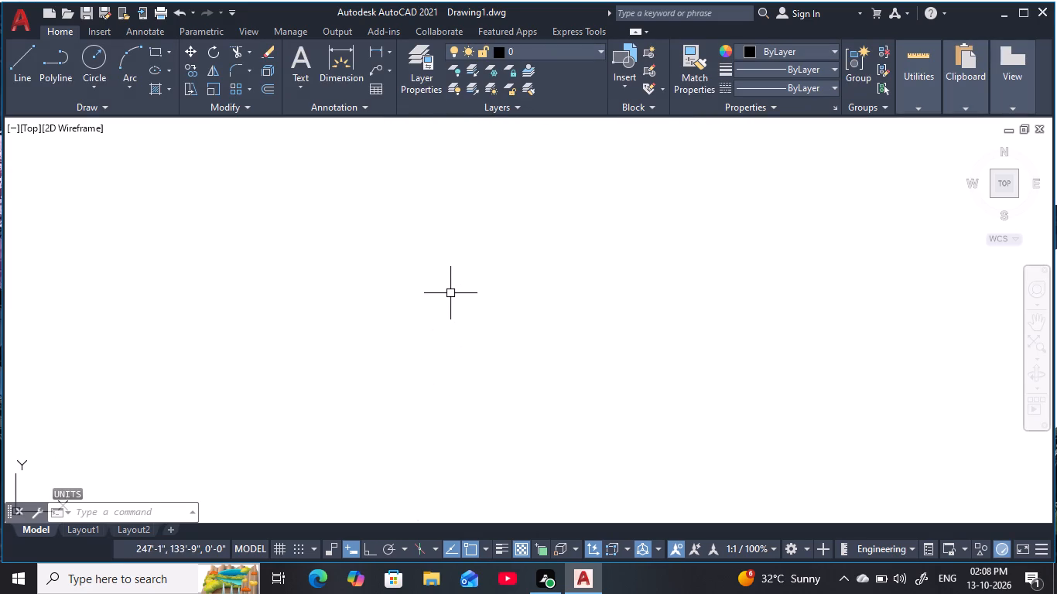
key(Escape)
key(Escape)
key(Escape)
key(Escape)
Modify the ISO-25 dimension style's primary units to Engineering format with 0'-0" precision.
text(d)
key(space)
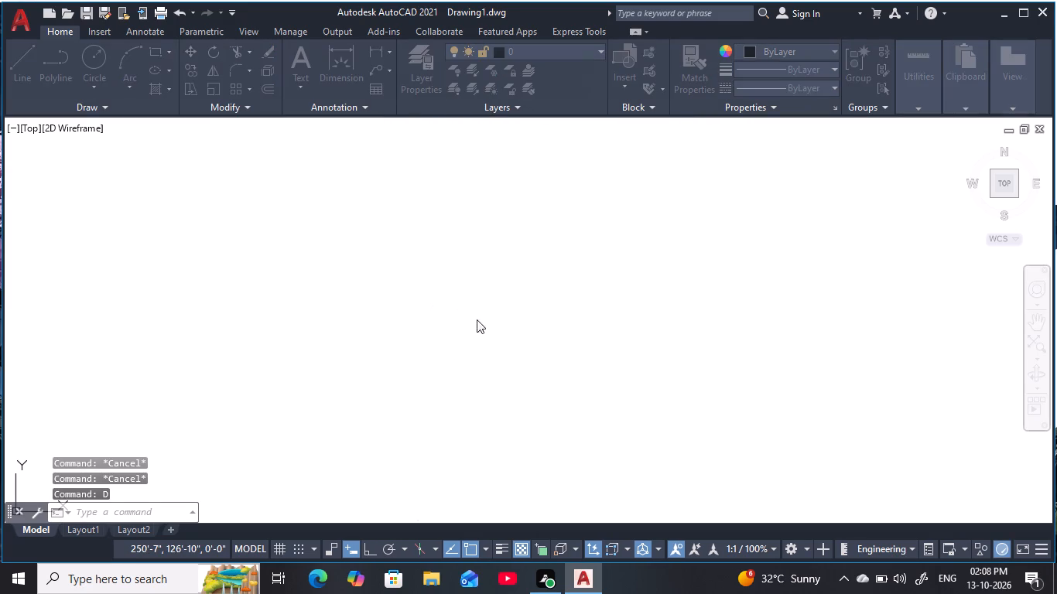
click(698, 253)
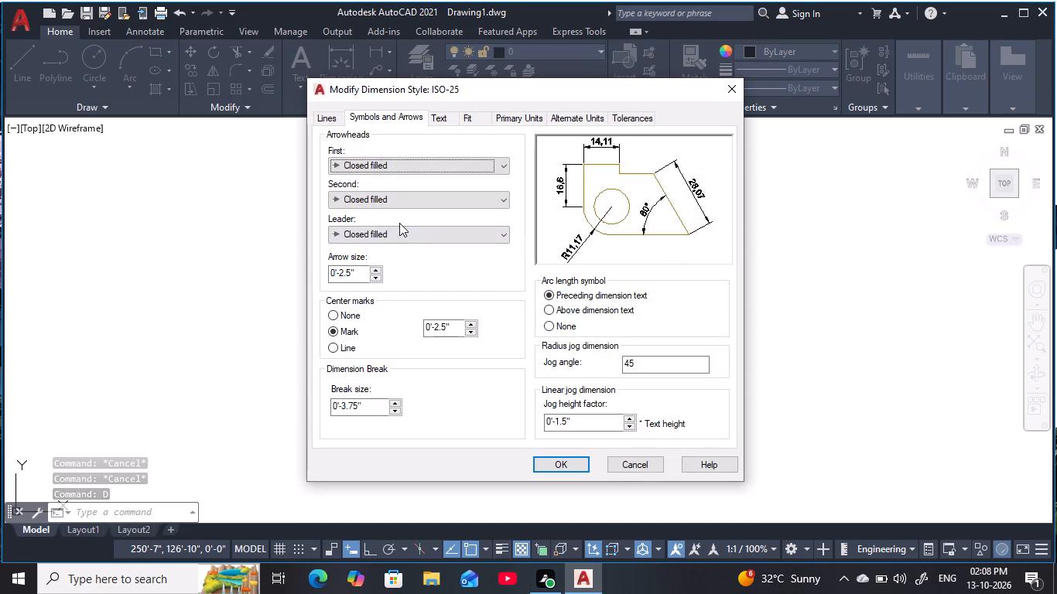
click(508, 115)
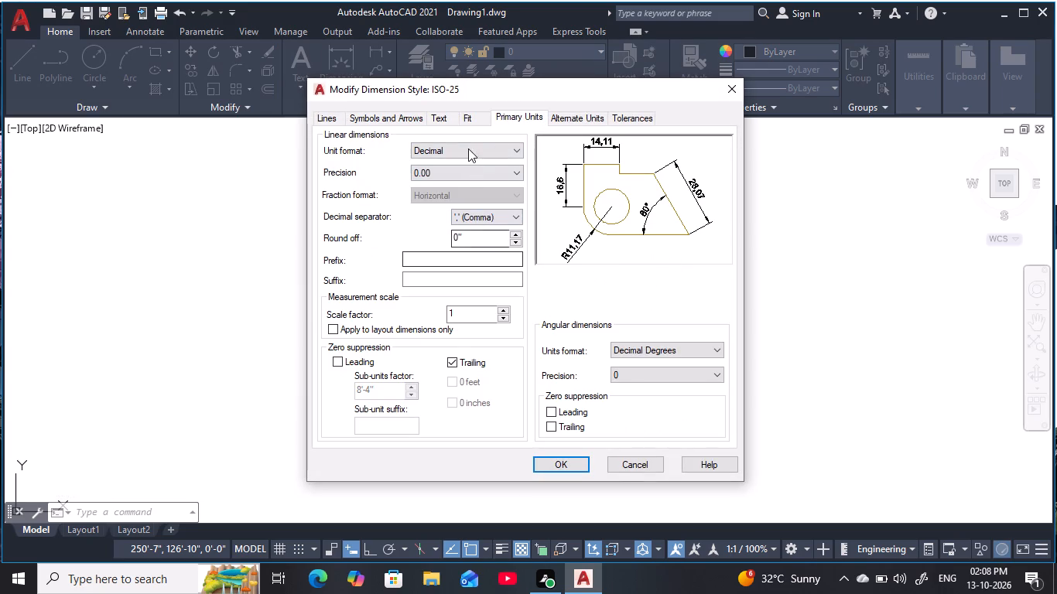
click(469, 146)
click(462, 181)
click(467, 166)
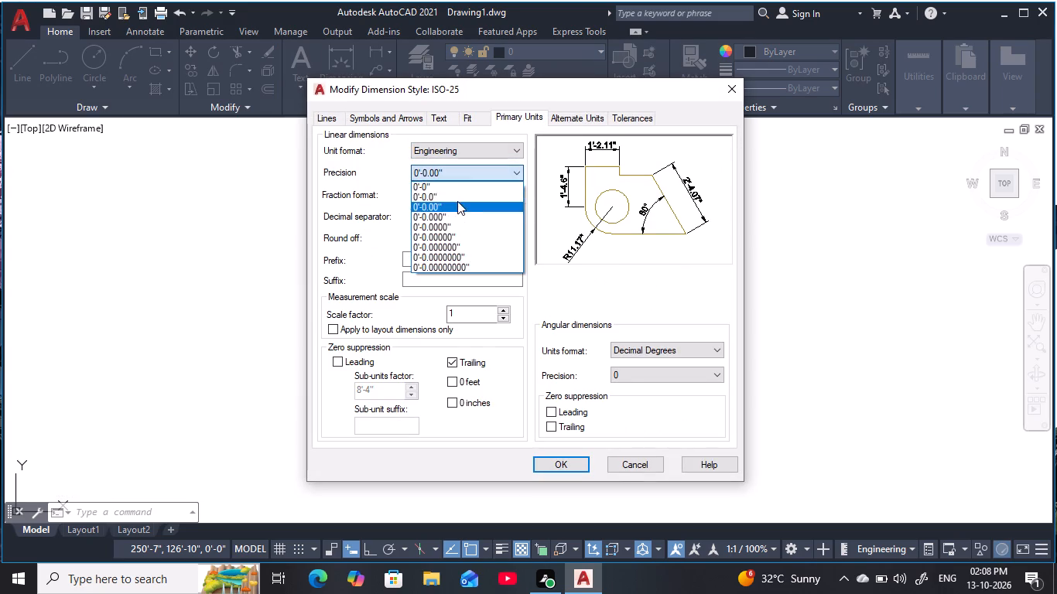
click(460, 188)
Set the ISO-25 dimension text height to 9 inches.
click(438, 119)
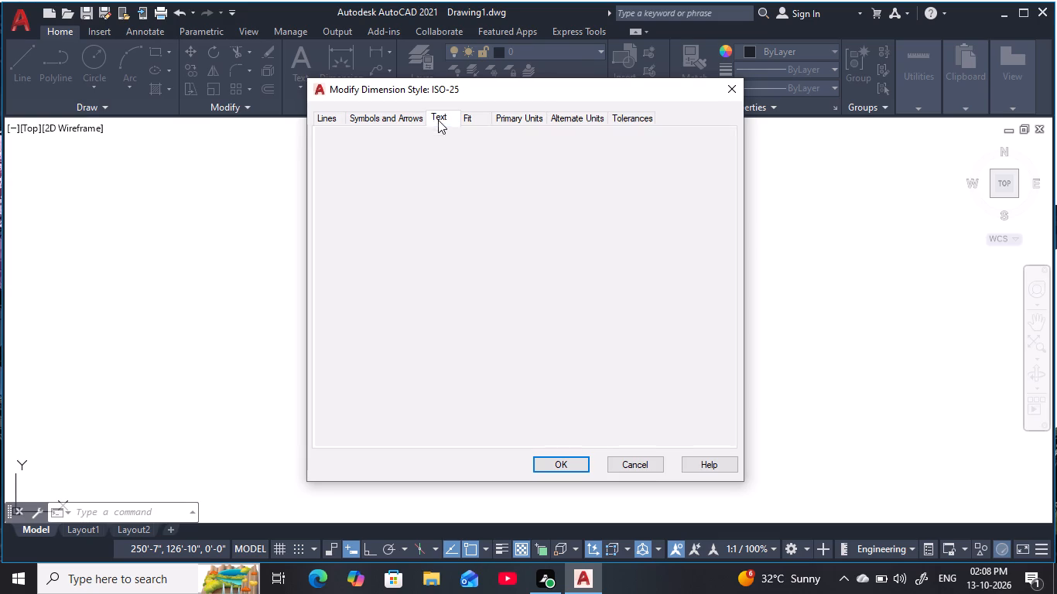
drag(494, 229, 415, 228)
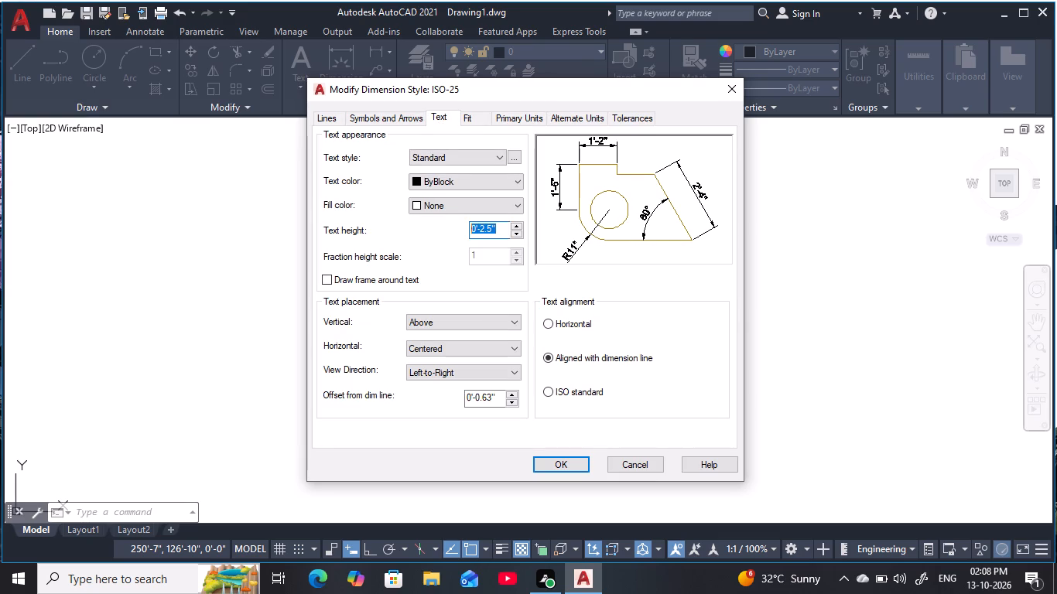
drag(415, 228, 413, 228)
key(BackSpace)
key(9)
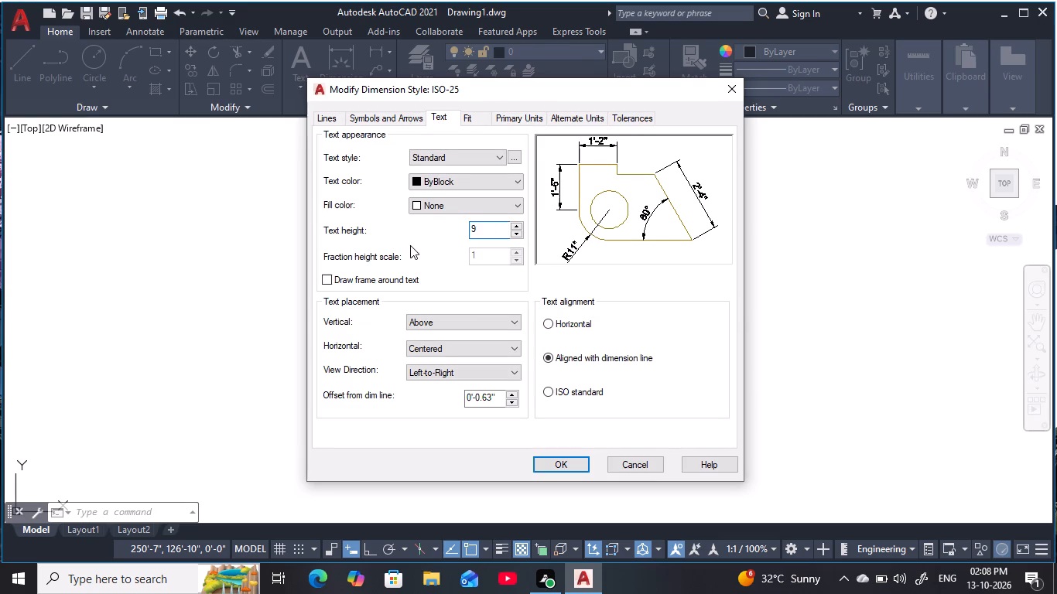
Set the ISO-25 dimension arrow size to 4.5 inches and accept the style modifications.
click(388, 115)
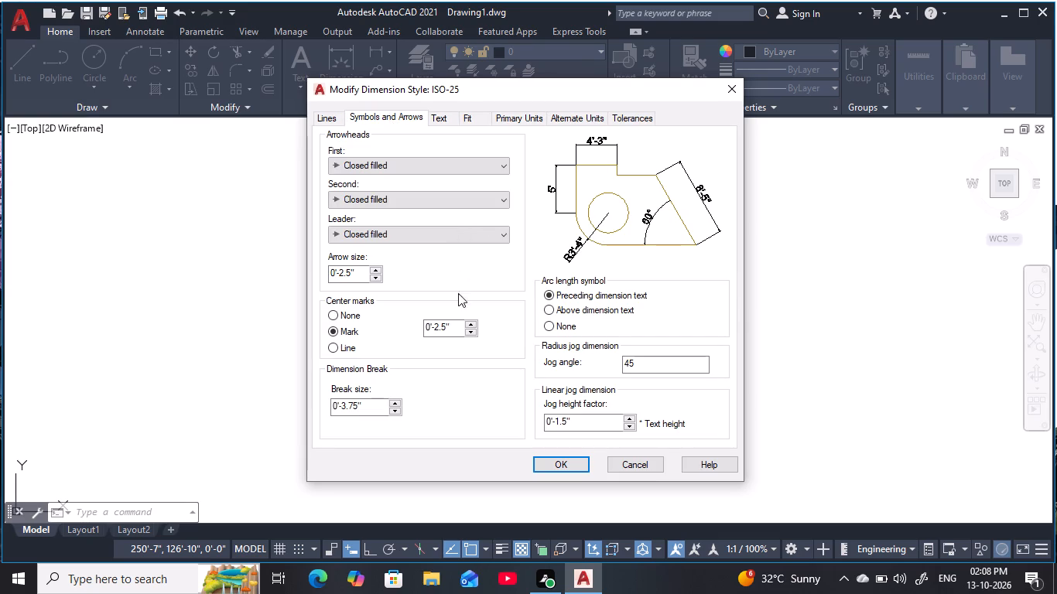
drag(361, 275, 274, 281)
key(BackSpace)
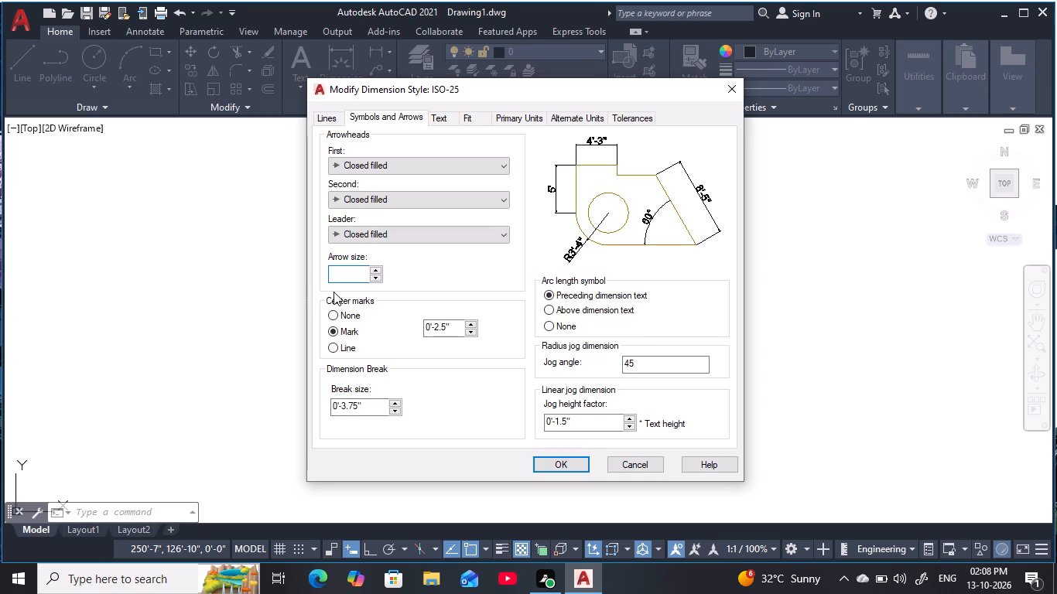
text(4.)
key(5)
key(Return)
click(559, 464)
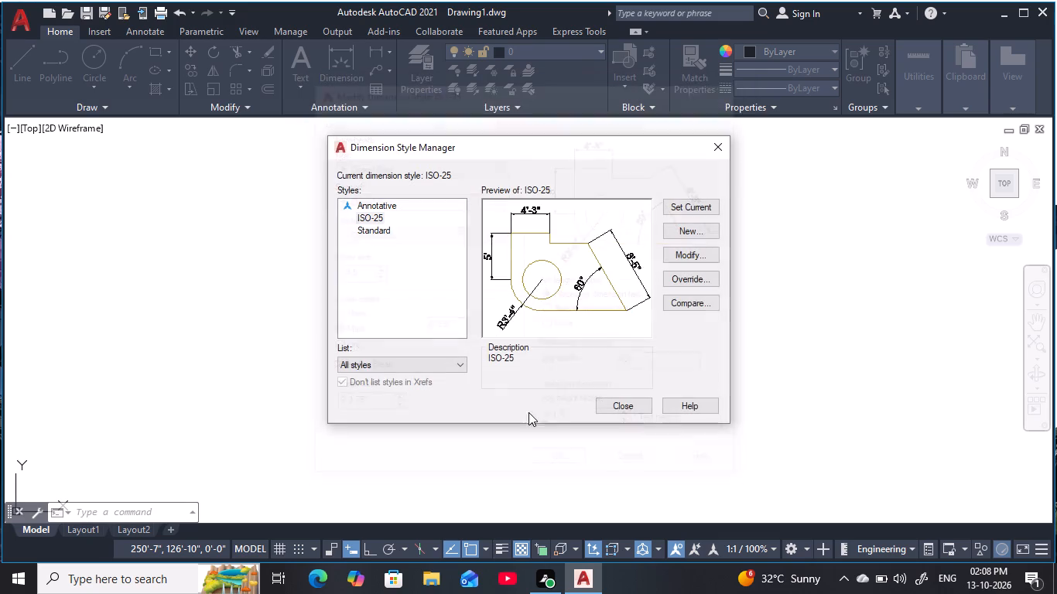
Make ISO-25 the current dimension style and close the Dimension Style Manager.
click(691, 209)
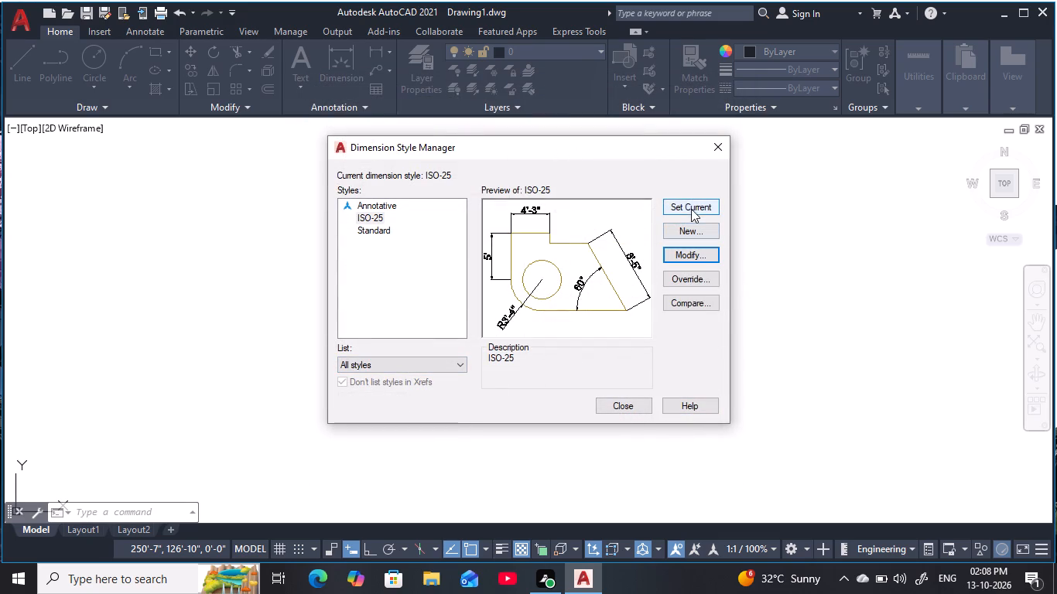
click(613, 407)
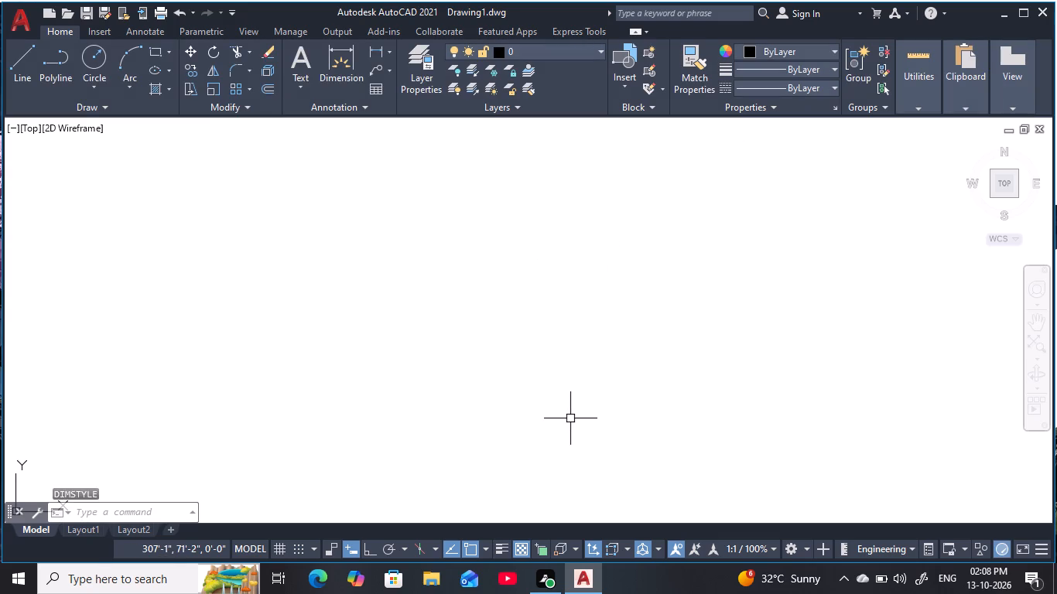
key(Escape)
key(Escape)
key(Escape)
key(Escape)
key(Escape)
key(Escape)
key(Escape)
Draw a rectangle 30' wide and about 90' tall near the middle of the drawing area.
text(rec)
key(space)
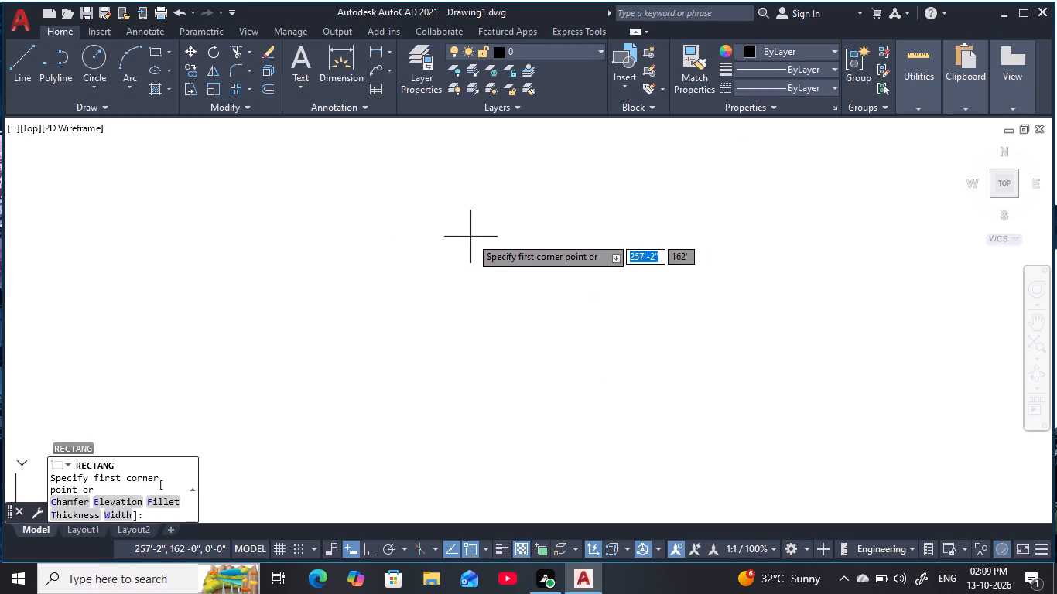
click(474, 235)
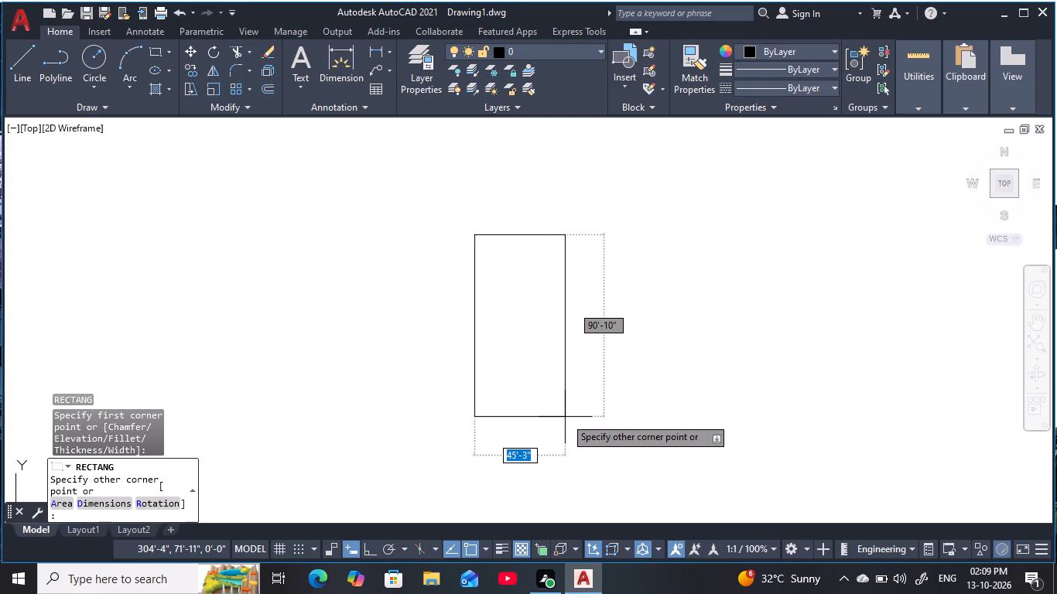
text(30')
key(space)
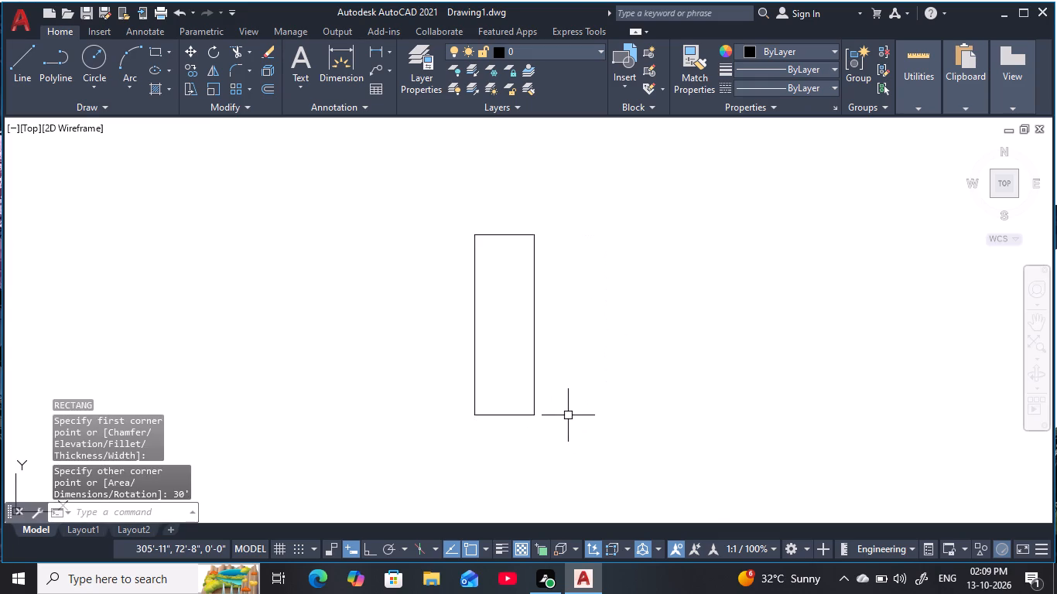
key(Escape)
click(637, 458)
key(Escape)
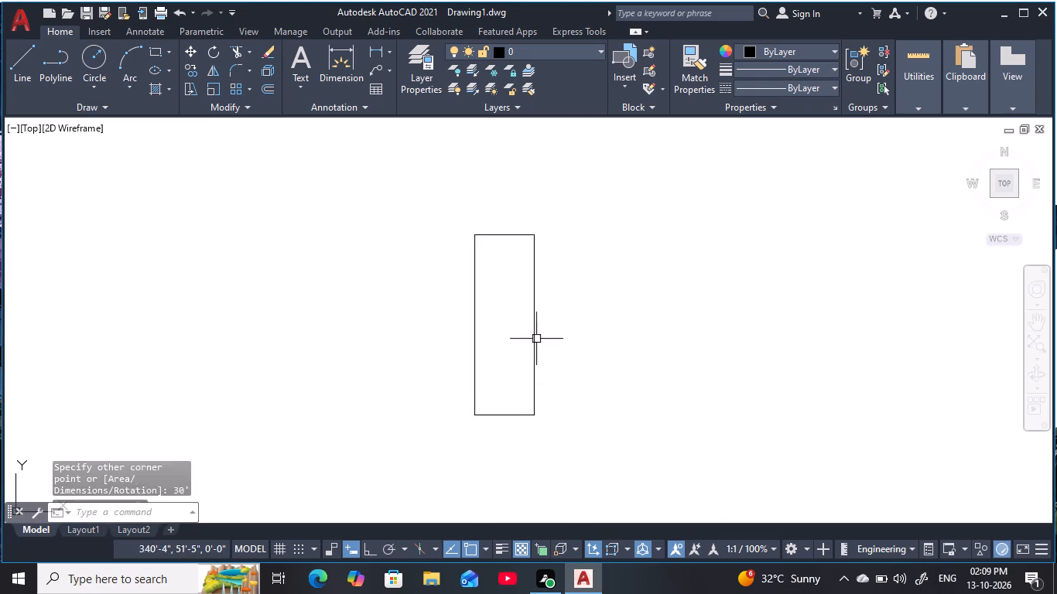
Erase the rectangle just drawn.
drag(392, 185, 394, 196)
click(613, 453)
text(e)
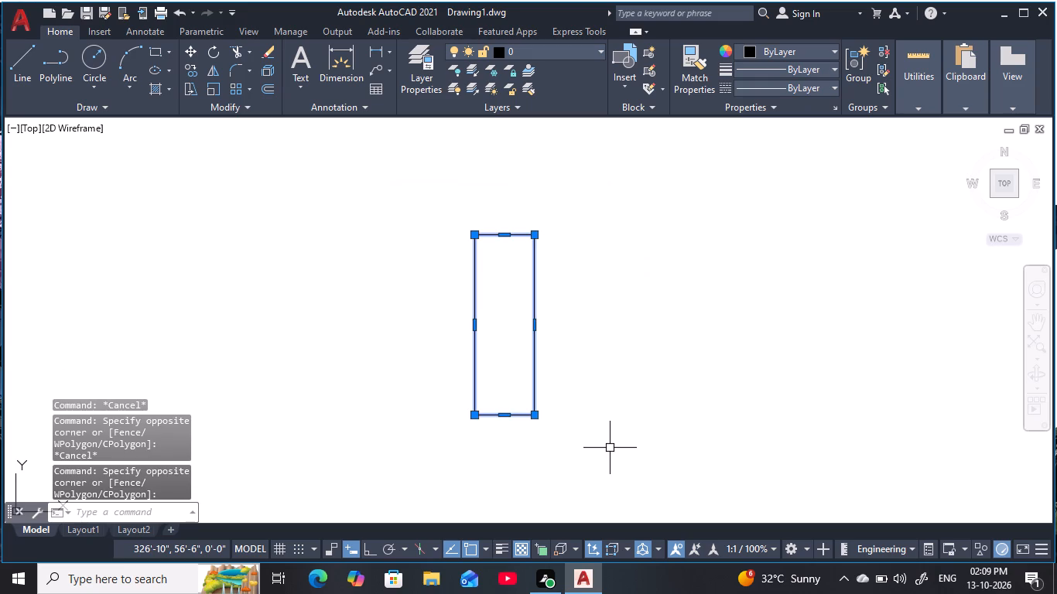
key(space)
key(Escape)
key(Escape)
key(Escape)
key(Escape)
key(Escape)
Regenerate the model.
text(re)
key(space)
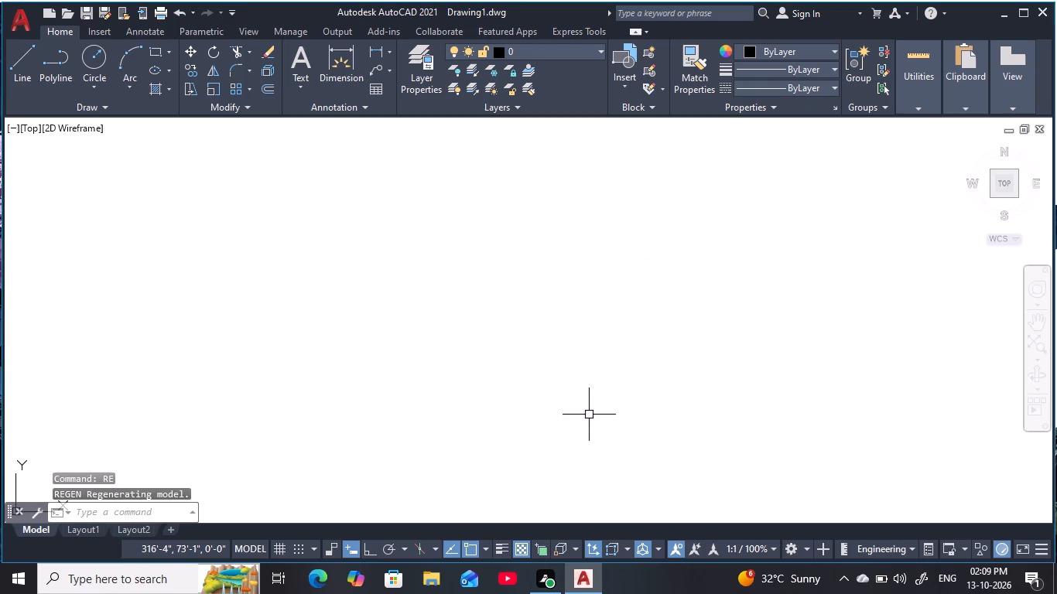
Draw a rectangle 30' long and 45' wide near the middle of the drawing area using the Dimensions option.
key(Escape)
key(Escape)
key(Escape)
key(Escape)
text(rec)
key(space)
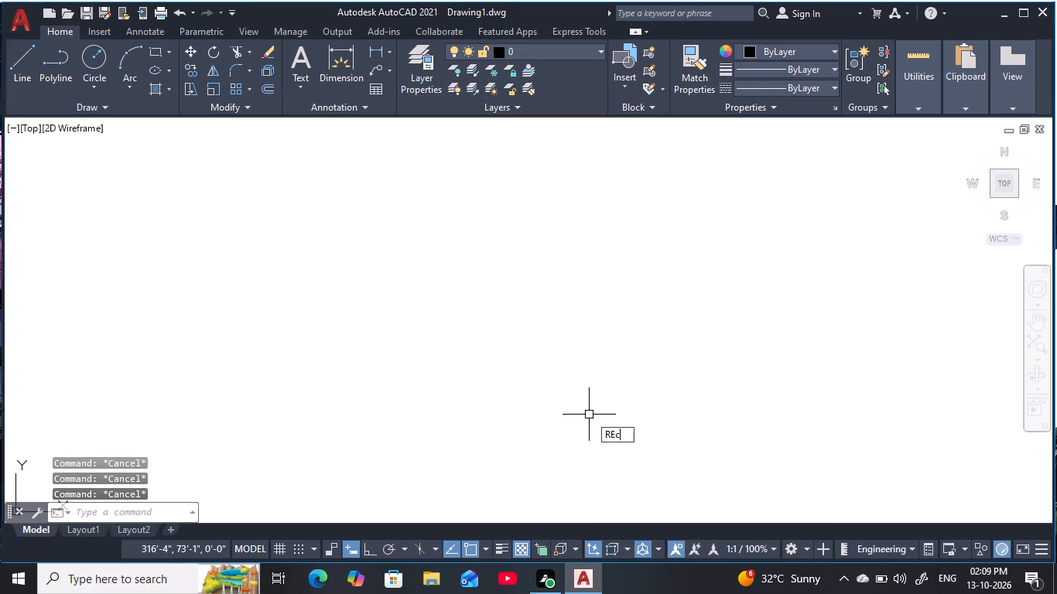
click(502, 252)
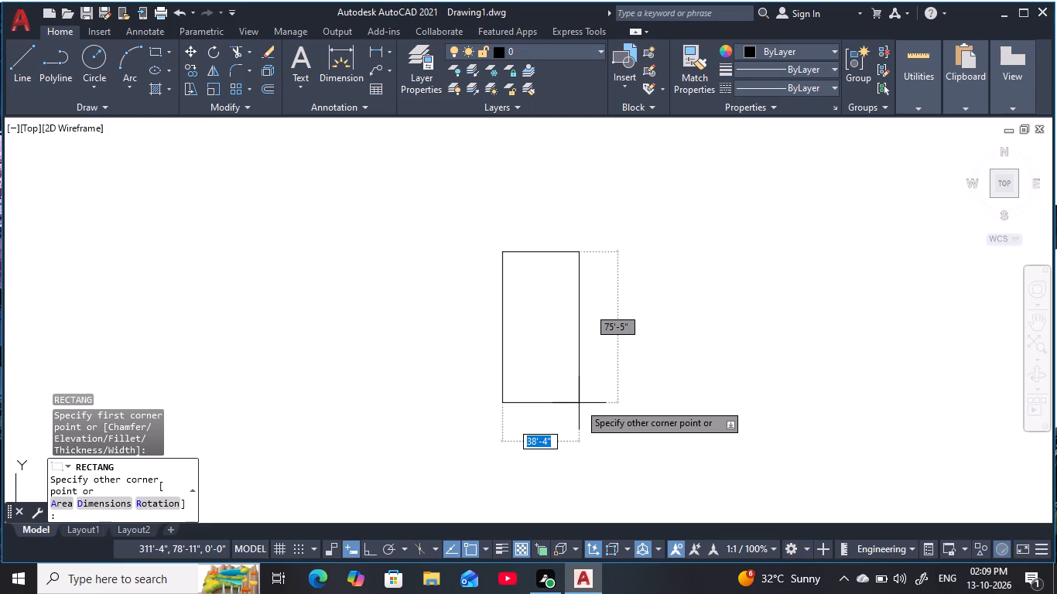
text(d)
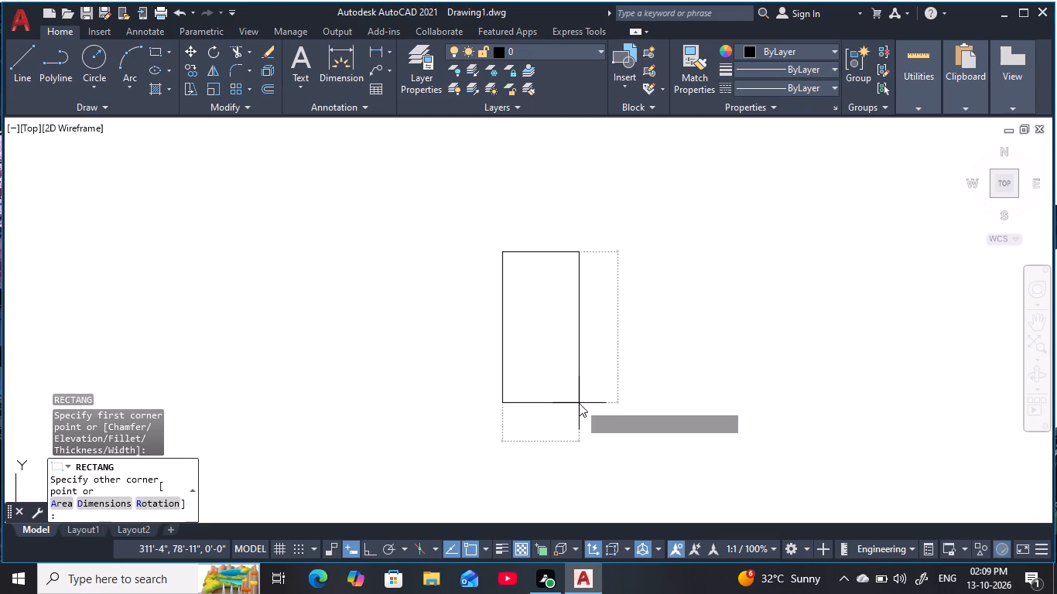
key(space)
text(30')
key(space)
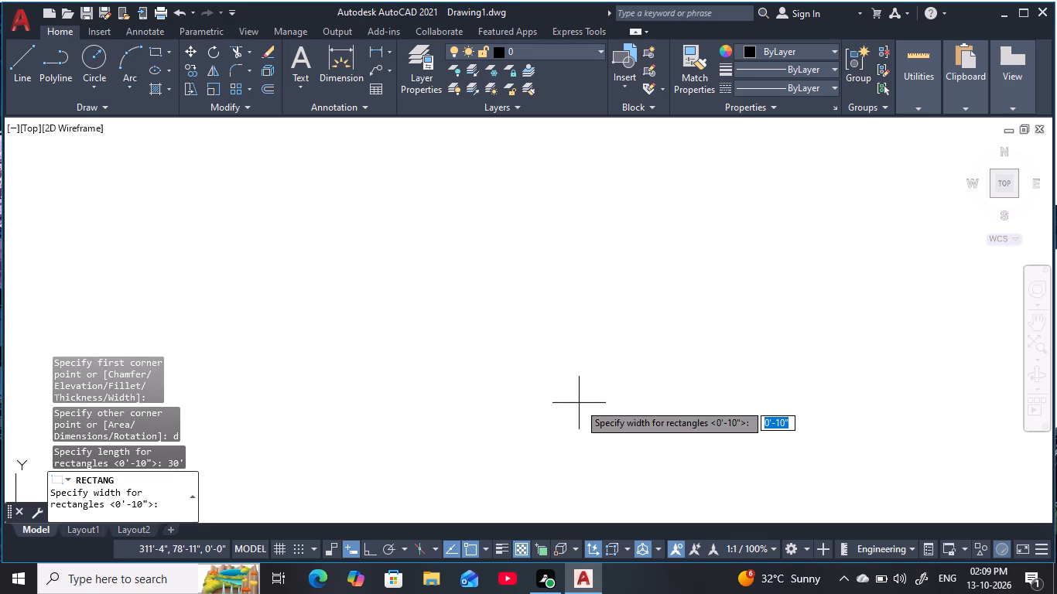
key(4)
key(5)
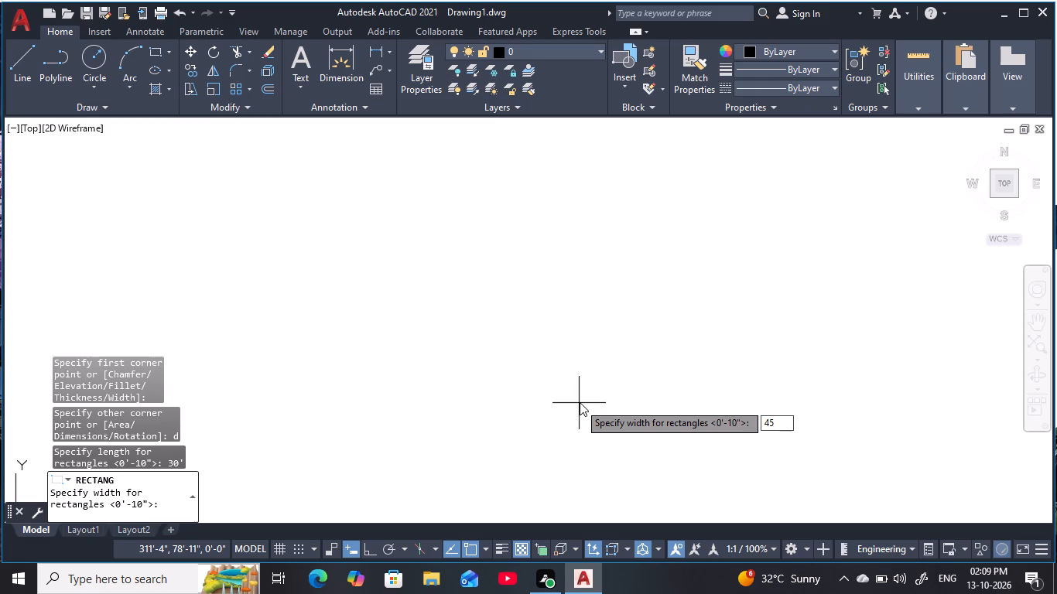
key(semicolon)
key(BackSpace)
text(')
key(space)
drag(545, 344, 552, 351)
scroll(542, 312, up, 2)
middle_drag(542, 312, 532, 356)
key(Escape)
key(Escape)
key(Escape)
key(Escape)
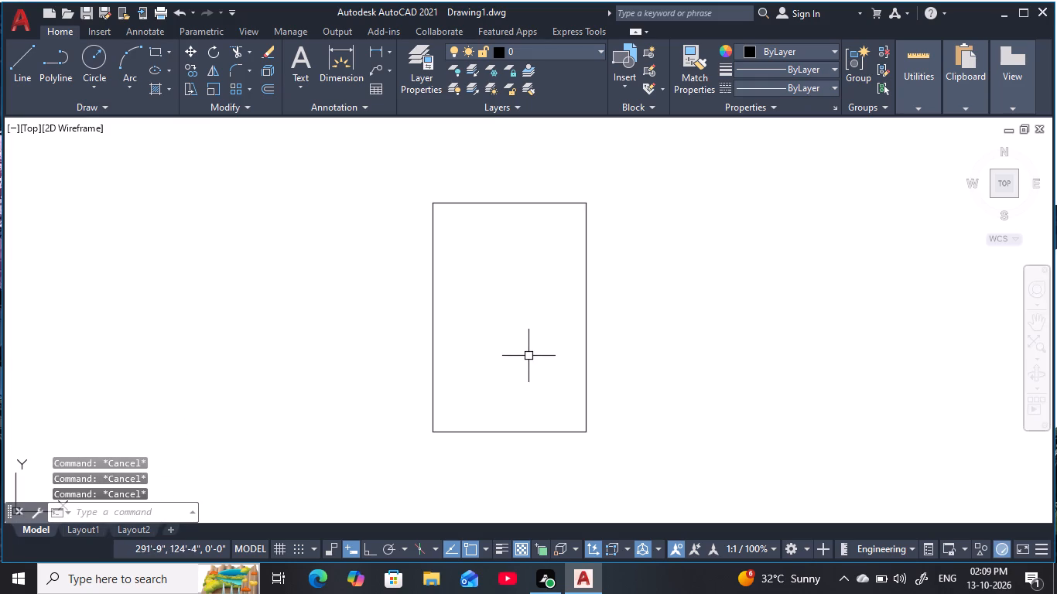
Offset the 30' by 45' rectangle 9" inward to form the outer wall thickness.
key(Escape)
key(Escape)
scroll(528, 356, up, 2)
middle_click(528, 356)
scroll(528, 356, down, 1)
middle_drag(528, 356, 528, 378)
key(Escape)
key(Escape)
key(Escape)
key(o)
key(space)
text(9)
key(space)
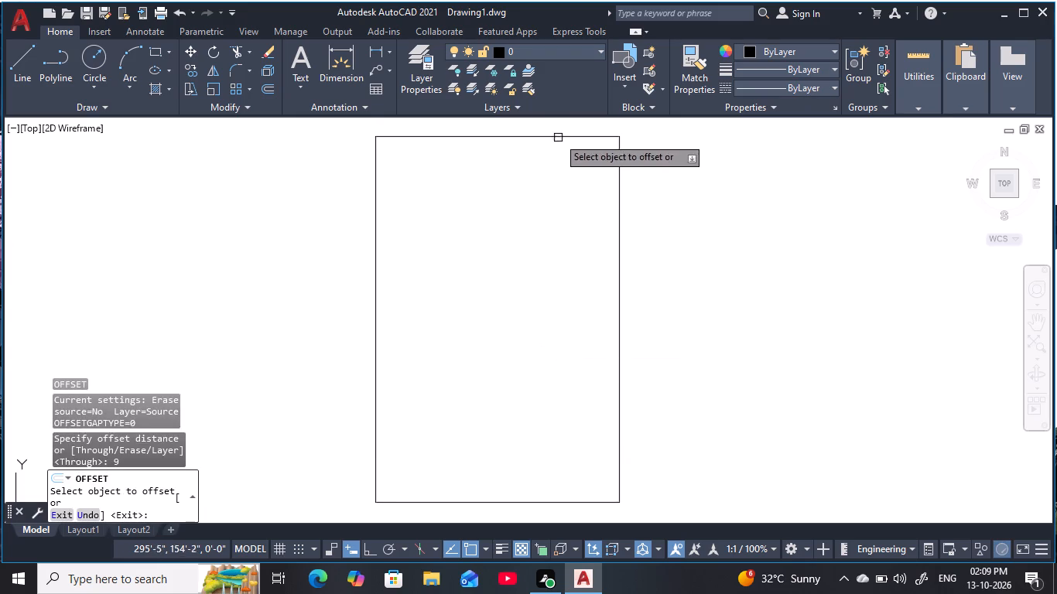
click(557, 137)
click(543, 303)
key(Escape)
key(Escape)
key(Escape)
key(Escape)
key(Escape)
Explode both the outer and inner rectangles into separate lines.
drag(669, 313, 662, 303)
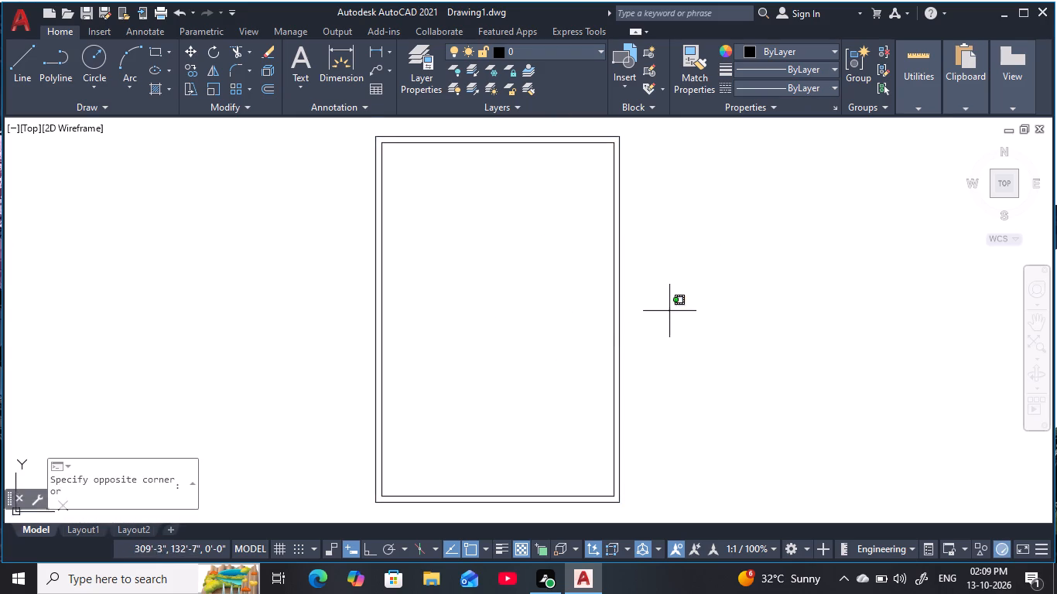
click(531, 258)
text(x)
key(space)
key(Escape)
key(Escape)
key(Escape)
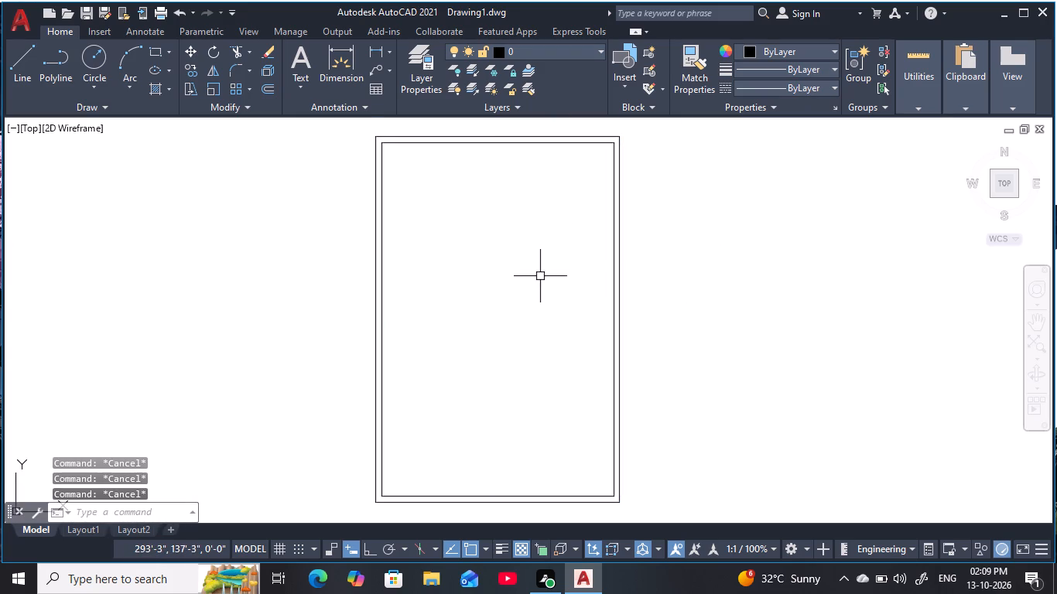
key(Escape)
key(Escape)
key(Escape)
key(Escape)
key(Escape)
key(Escape)
key(Escape)
key(Escape)
key(Escape)
key(Escape)
key(Escape)
key(Escape)
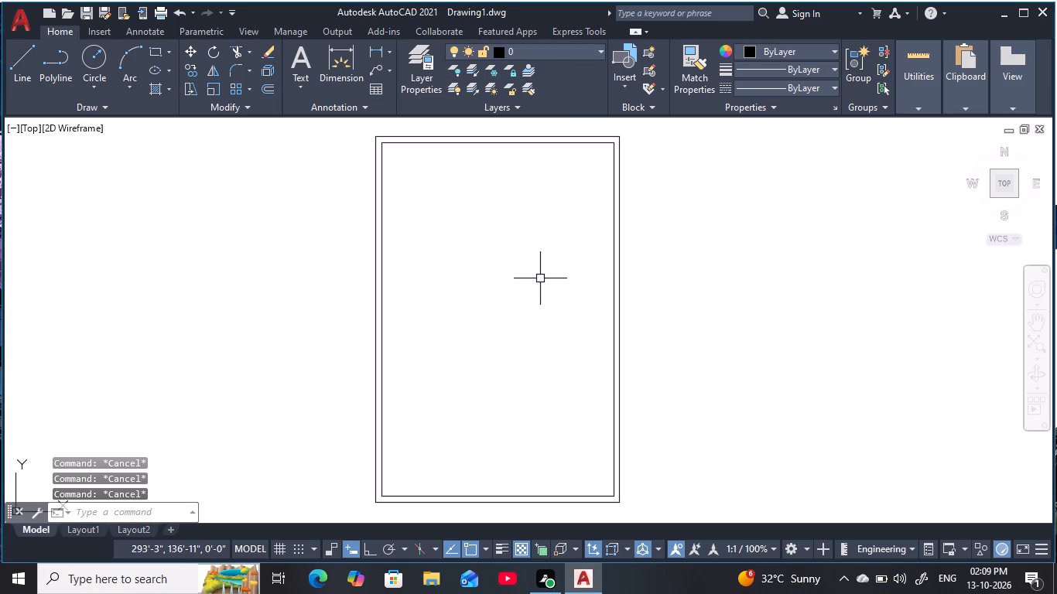
key(Escape)
key(Escape)
key(Escape)
key(Escape)
key(Escape)
key(Escape)
Offset the inner wall line on the east side 12'8" toward the inside of the plan.
key(o)
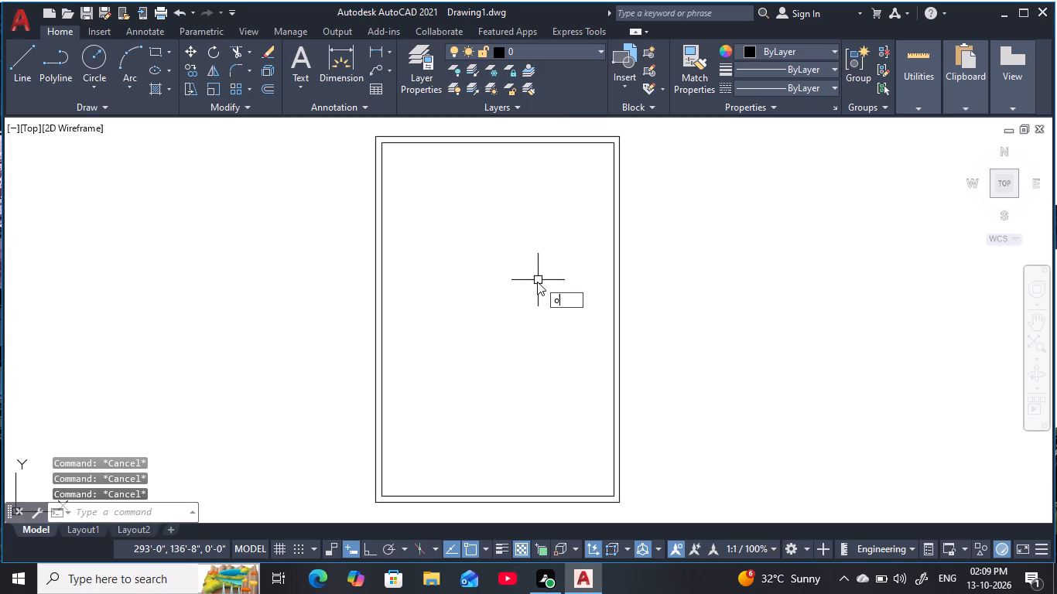
key(space)
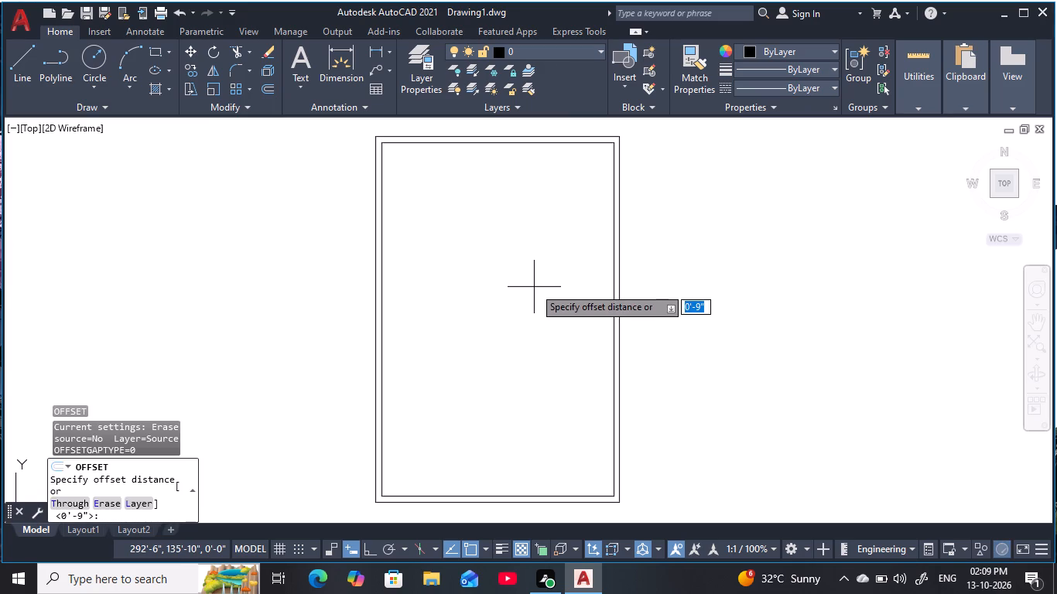
text(12)
key(apostrophe)
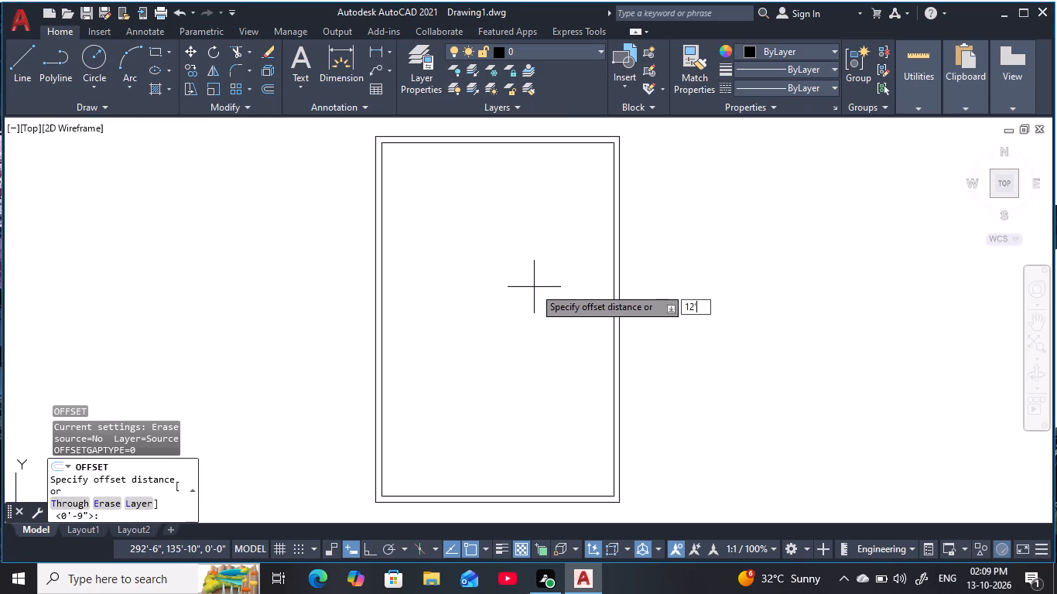
text(8)
key(space)
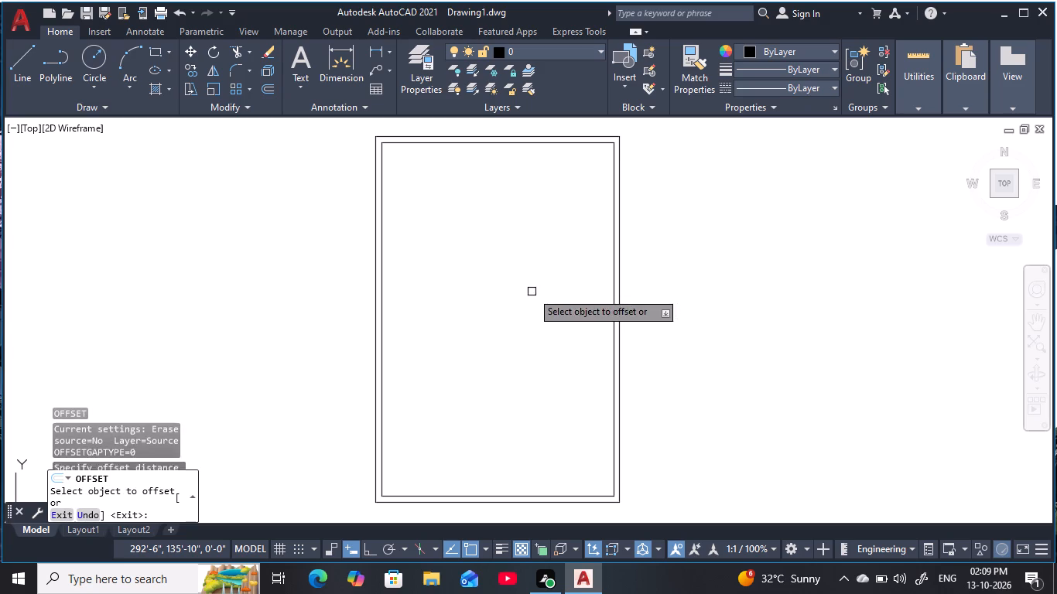
click(612, 274)
click(454, 272)
key(Escape)
key(Escape)
key(Escape)
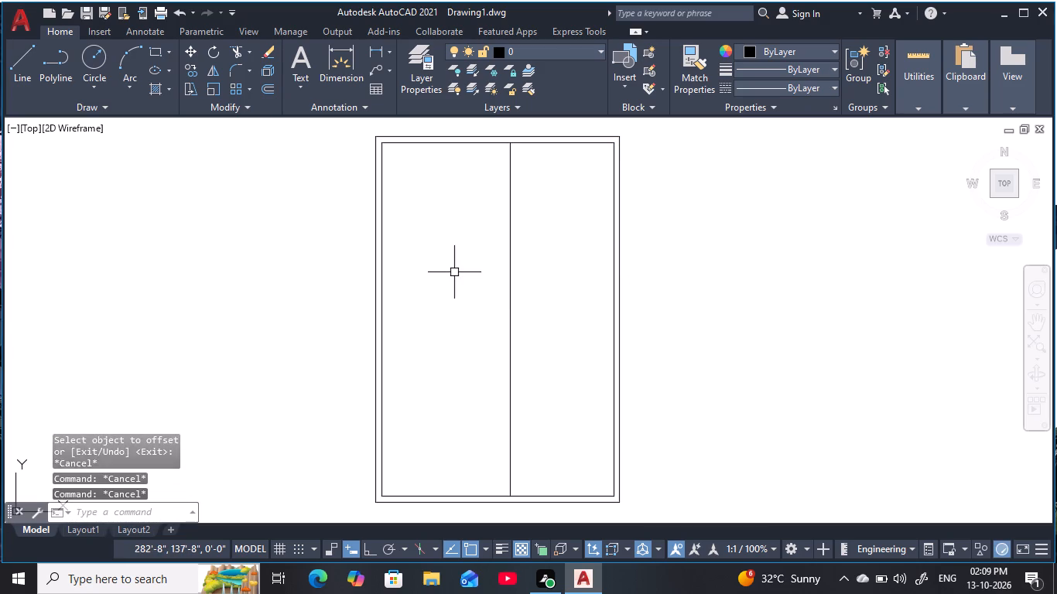
key(Escape)
key(Escape)
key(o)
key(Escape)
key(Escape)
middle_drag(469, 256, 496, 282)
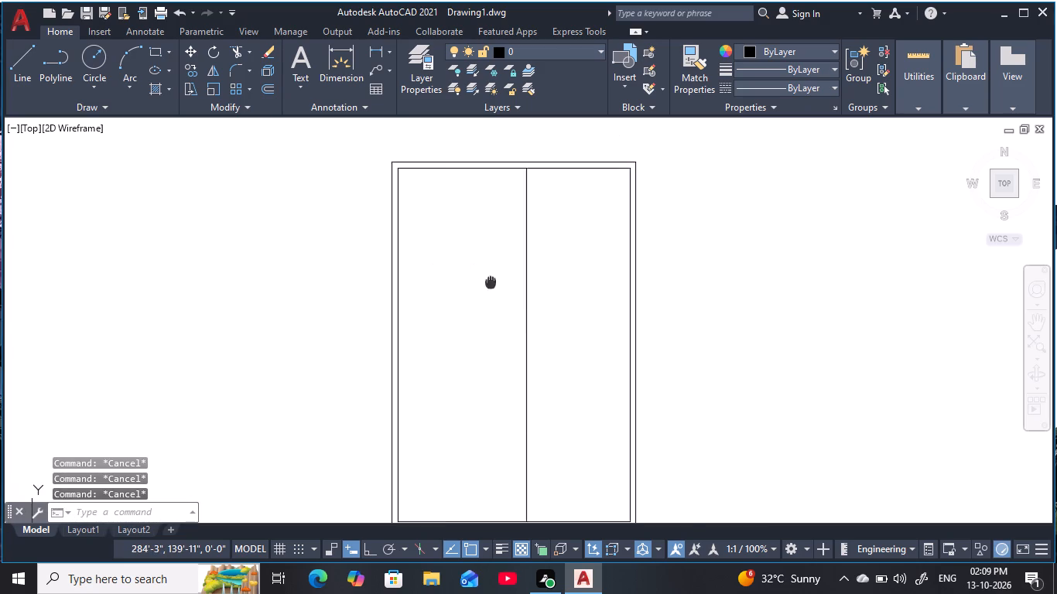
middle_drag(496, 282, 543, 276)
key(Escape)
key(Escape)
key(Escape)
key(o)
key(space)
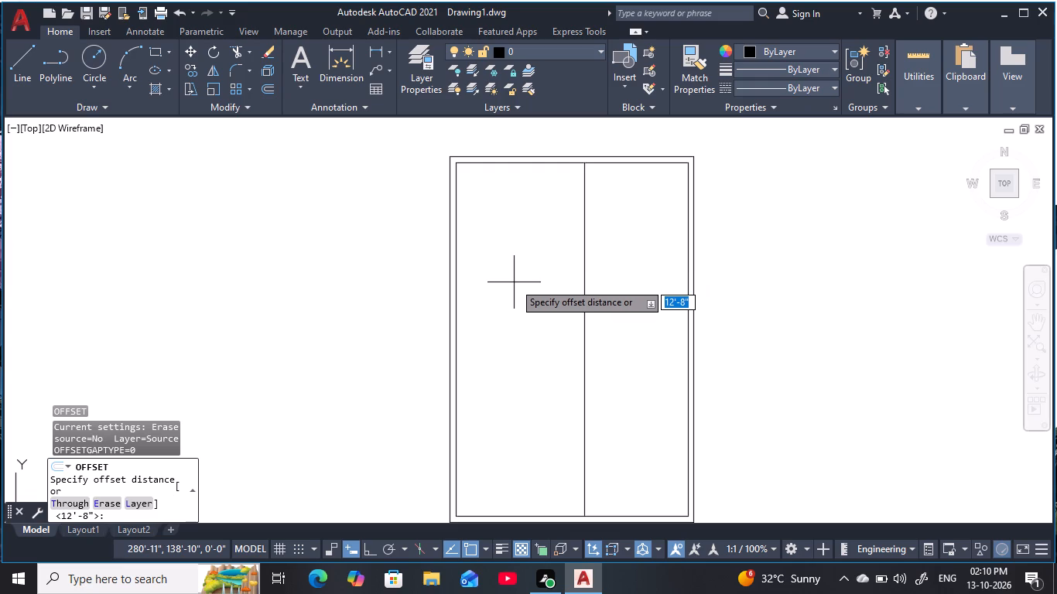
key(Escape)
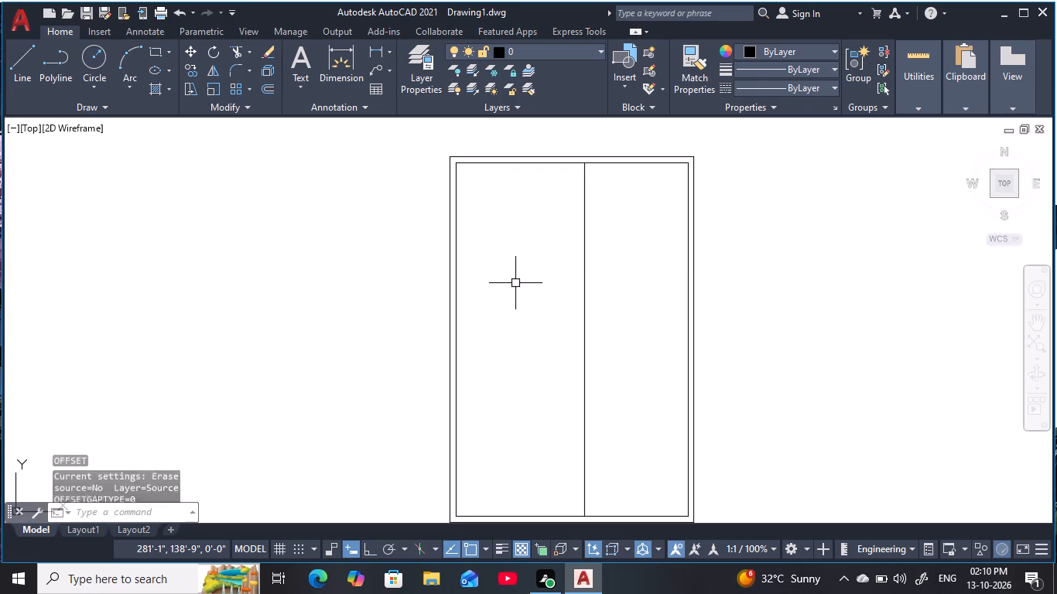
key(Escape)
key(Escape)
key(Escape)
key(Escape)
Offset the inner wall line on the west side 10'8" toward the inside of the plan.
key(o)
key(space)
text(1)
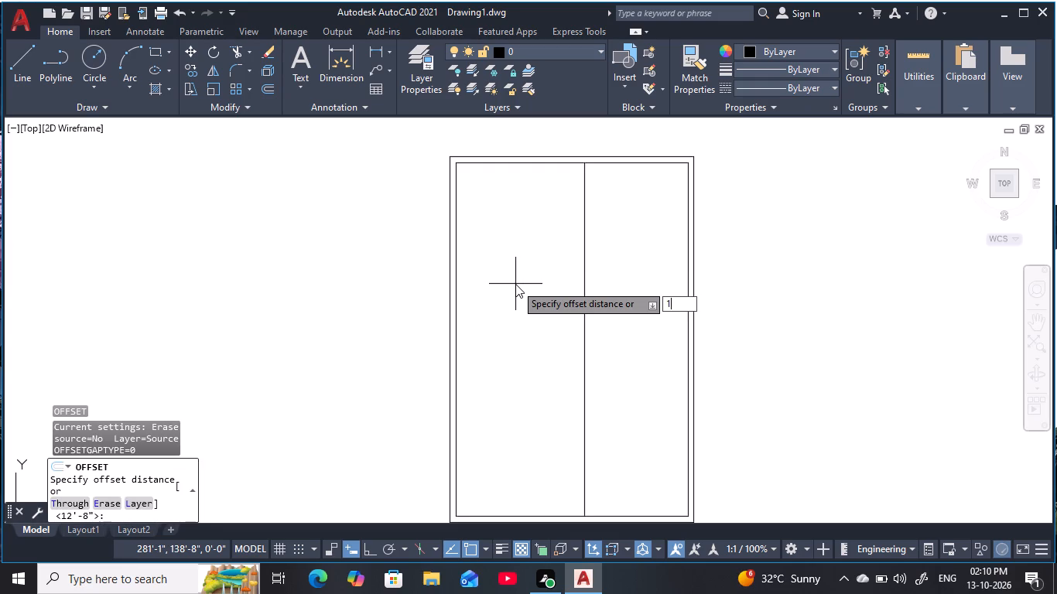
key(0)
key(apostrophe)
text(8)
key(space)
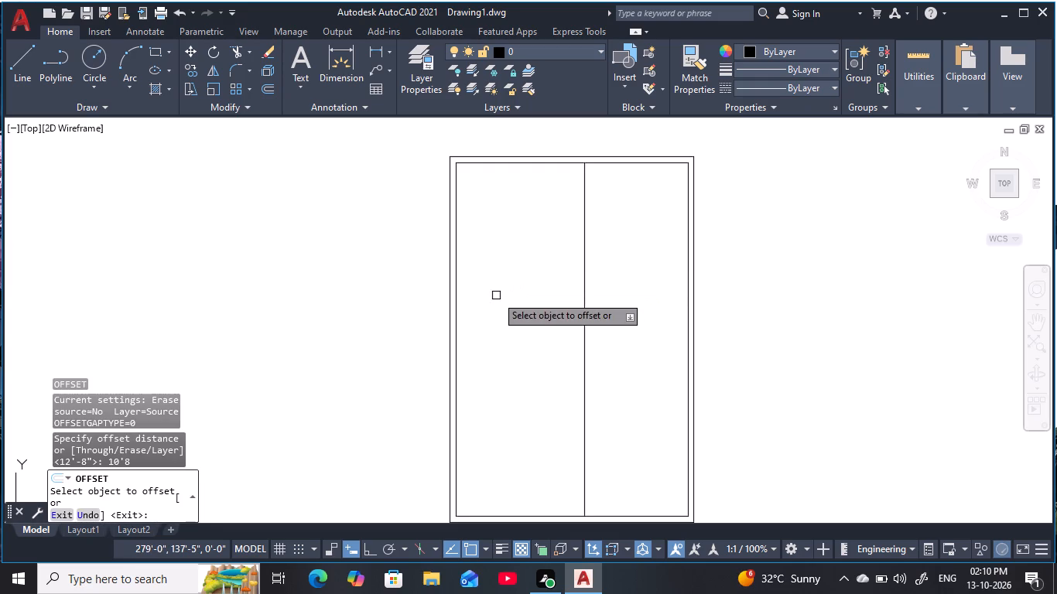
click(458, 306)
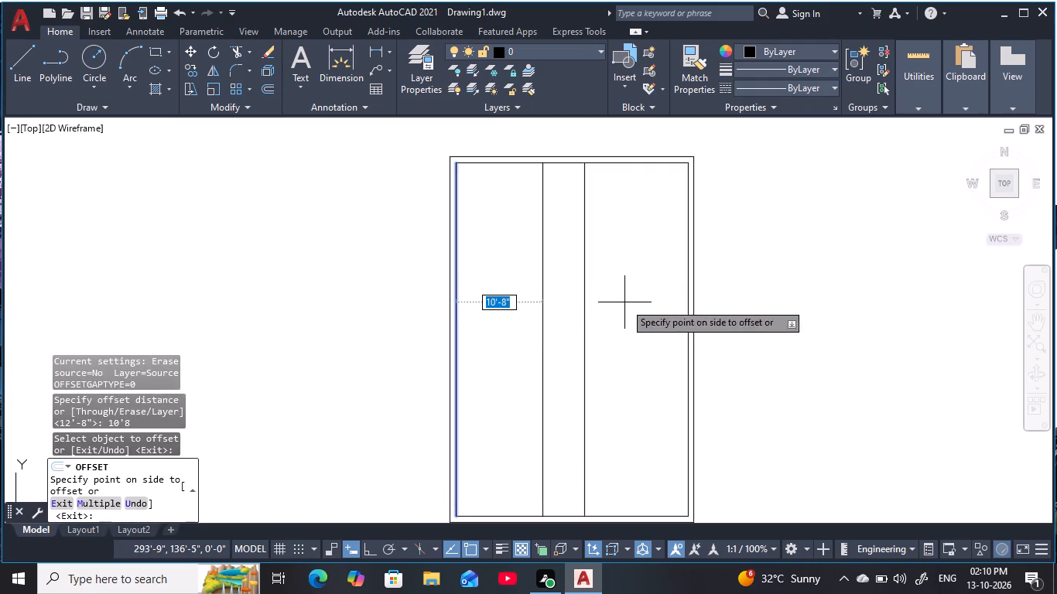
click(630, 302)
key(Escape)
key(Escape)
key(Escape)
key(Escape)
key(Escape)
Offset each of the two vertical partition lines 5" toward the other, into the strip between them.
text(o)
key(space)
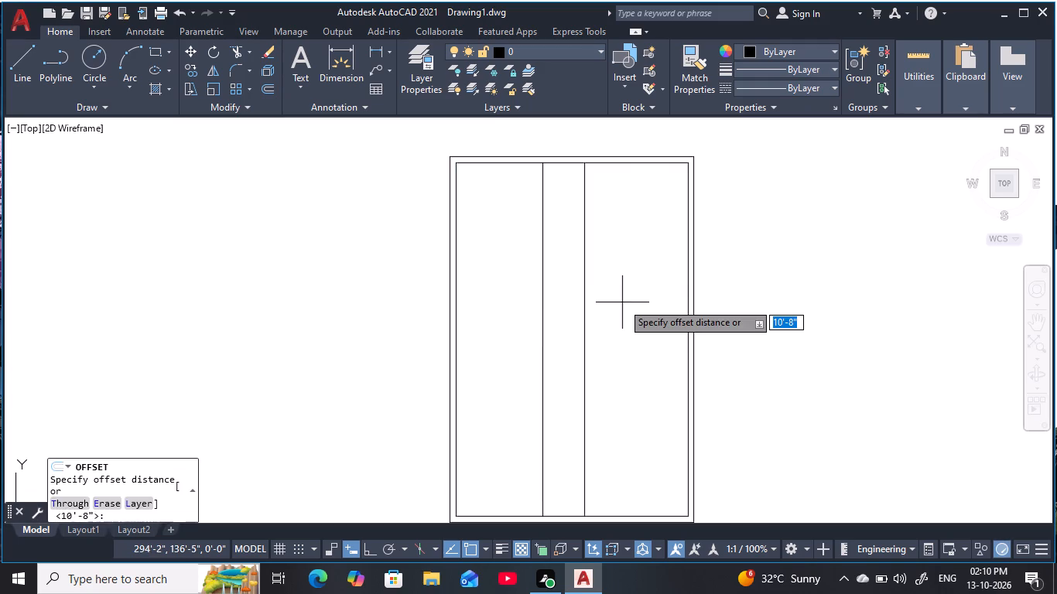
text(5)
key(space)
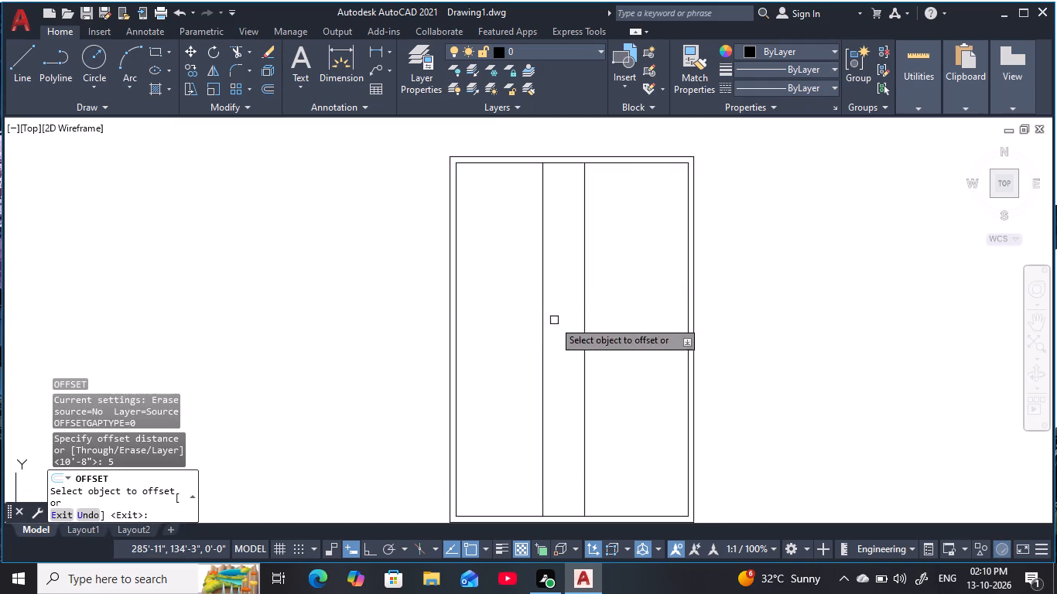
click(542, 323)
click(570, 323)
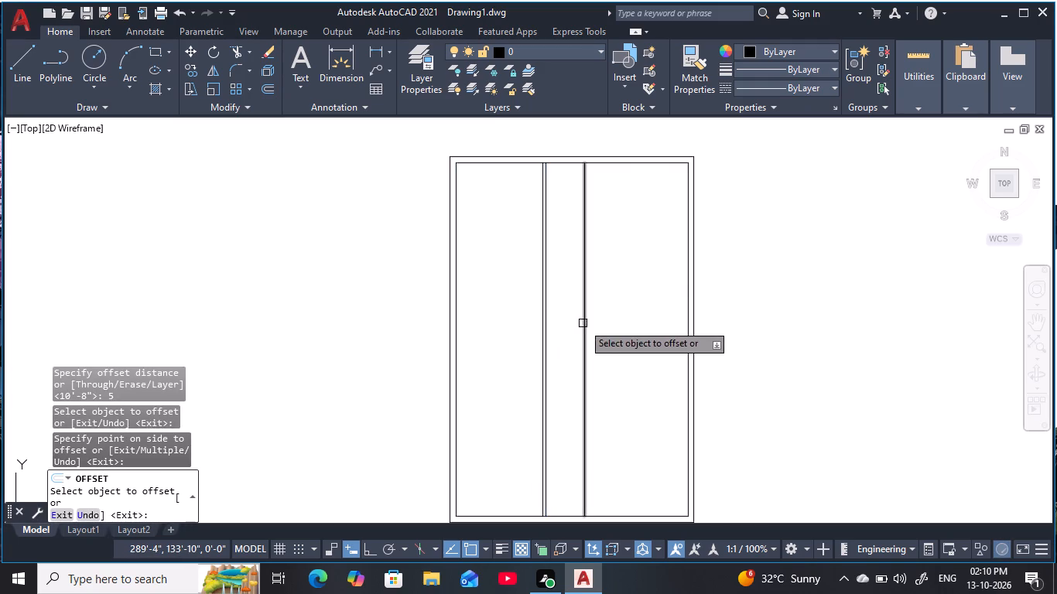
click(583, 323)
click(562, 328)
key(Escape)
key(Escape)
Measure the clear gap between the two partition walls with a linear dimension, without placing it.
scroll(552, 264, up, 3)
middle_drag(540, 282, 507, 350)
key(Escape)
key(Escape)
key(Escape)
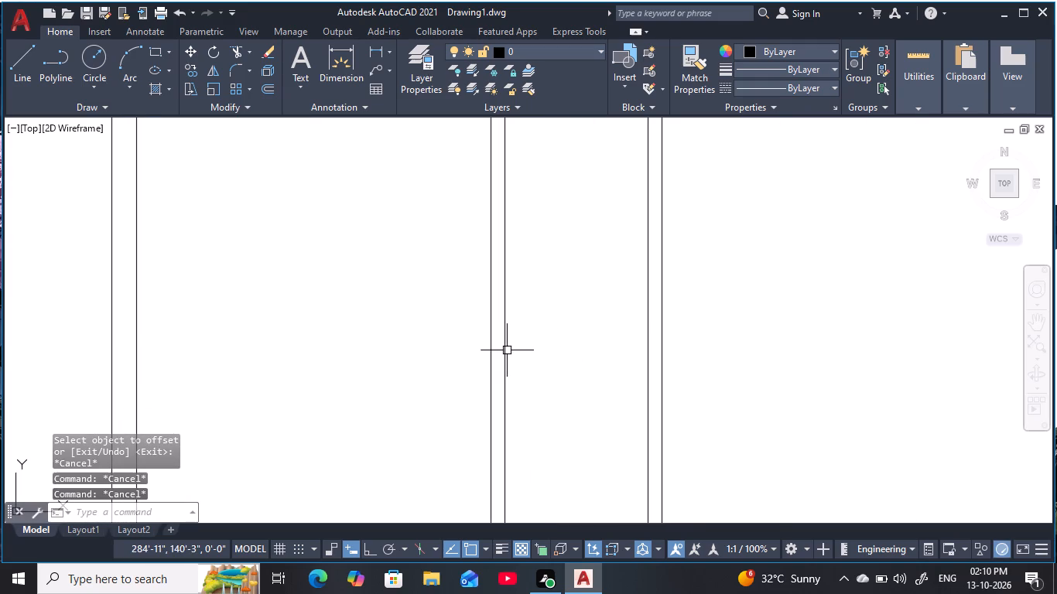
key(d)
text(li)
key(space)
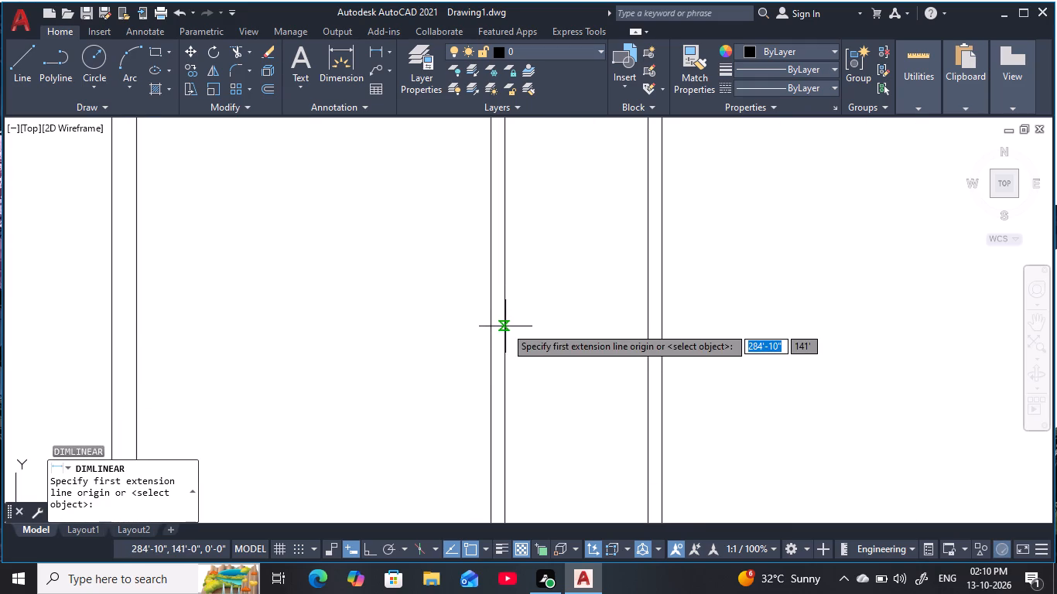
click(505, 326)
click(644, 329)
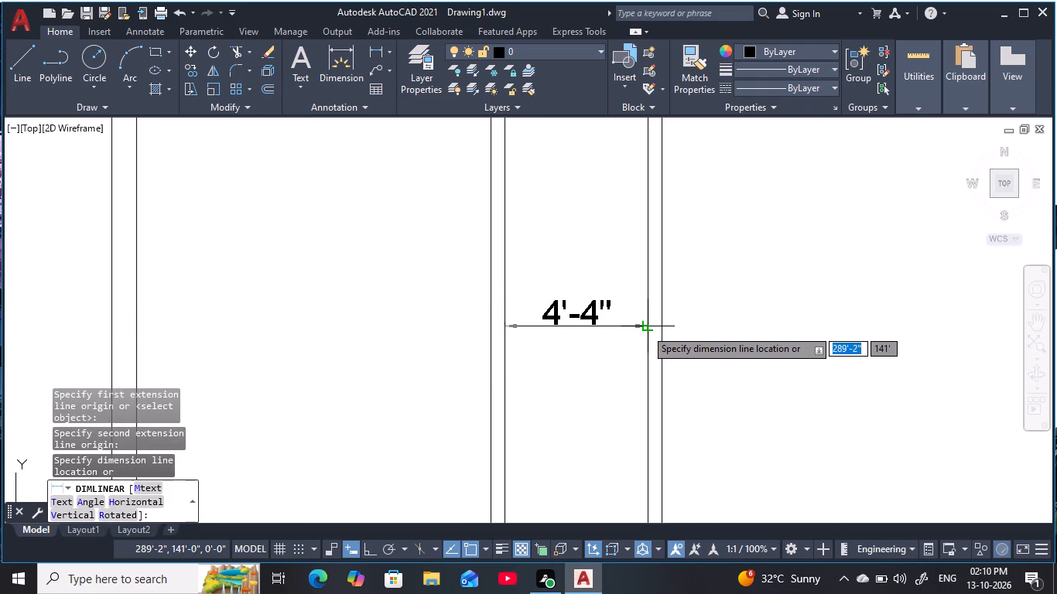
key(Escape)
key(Escape)
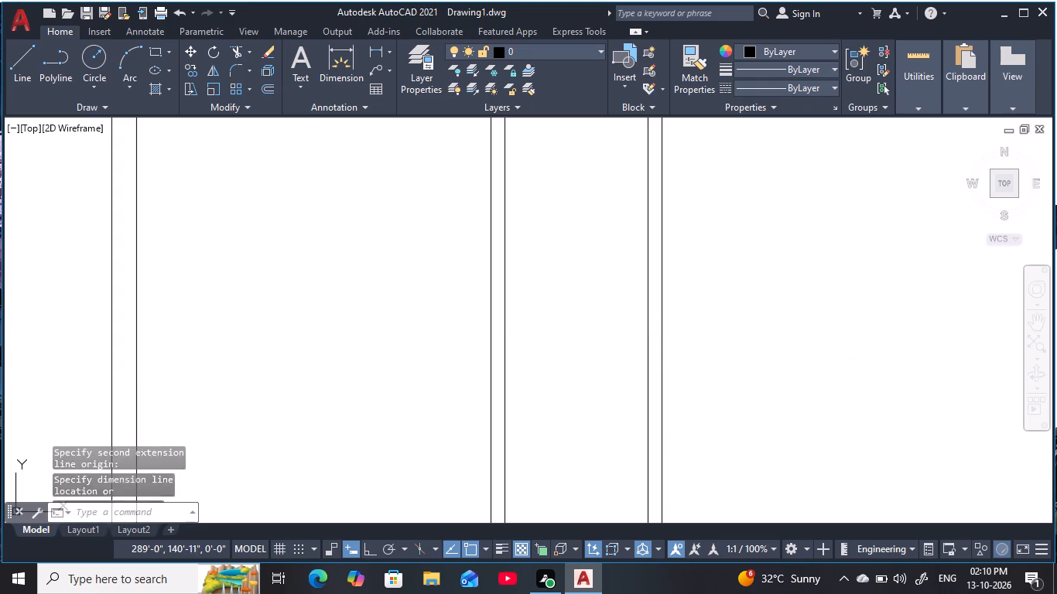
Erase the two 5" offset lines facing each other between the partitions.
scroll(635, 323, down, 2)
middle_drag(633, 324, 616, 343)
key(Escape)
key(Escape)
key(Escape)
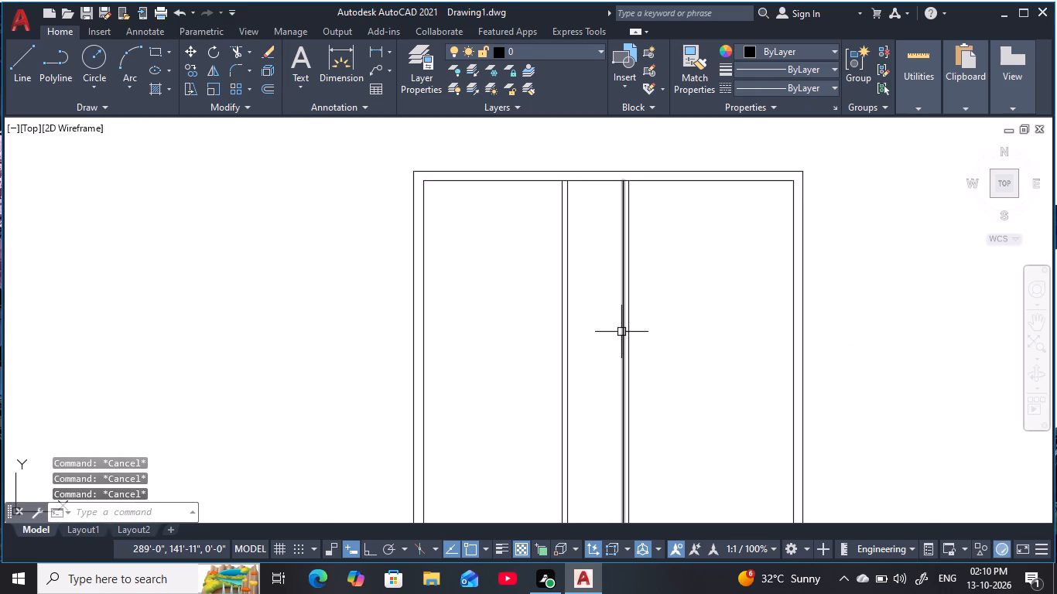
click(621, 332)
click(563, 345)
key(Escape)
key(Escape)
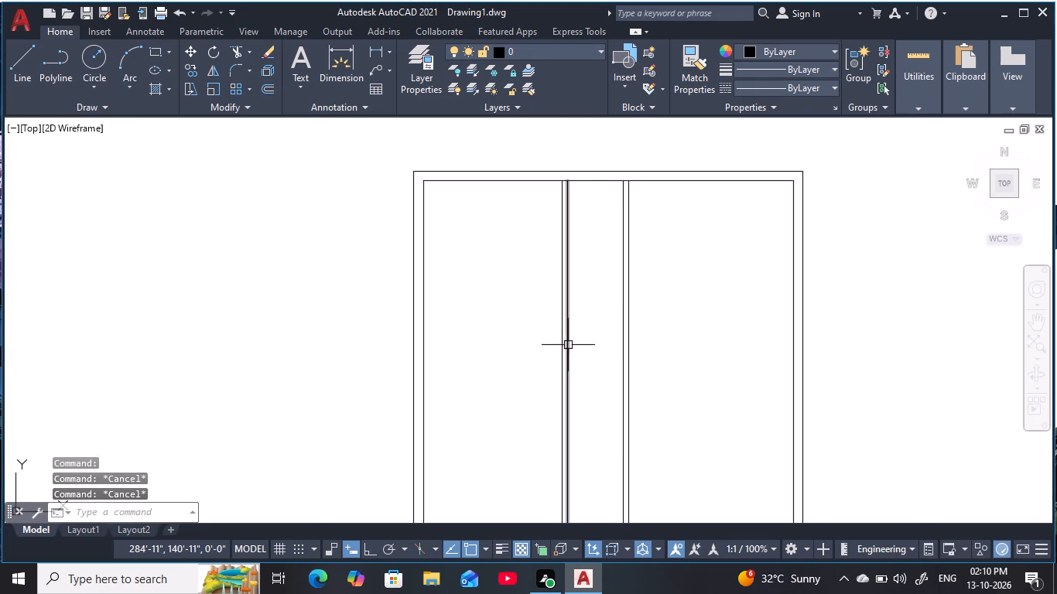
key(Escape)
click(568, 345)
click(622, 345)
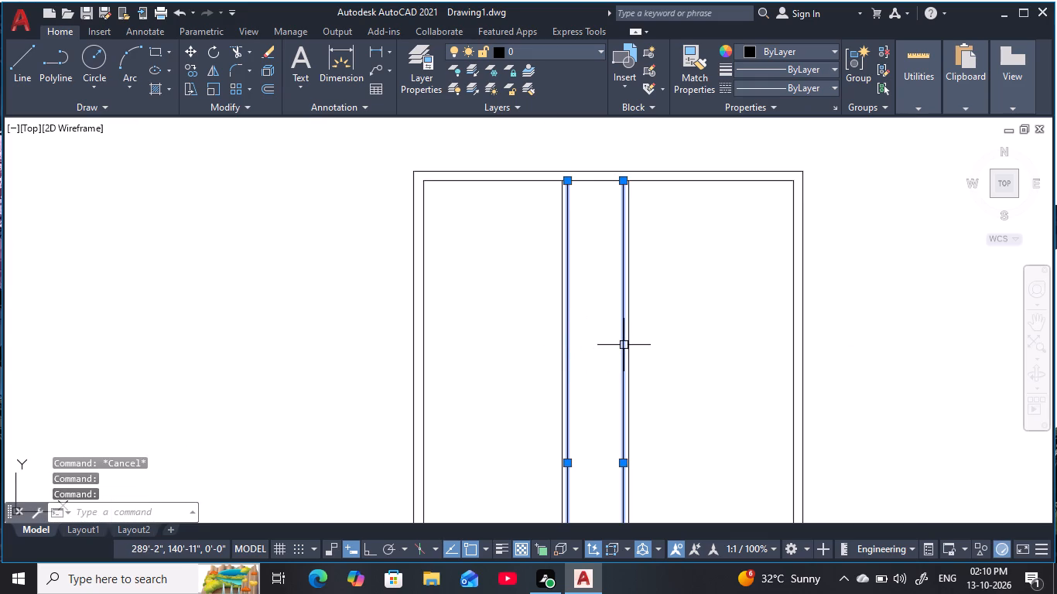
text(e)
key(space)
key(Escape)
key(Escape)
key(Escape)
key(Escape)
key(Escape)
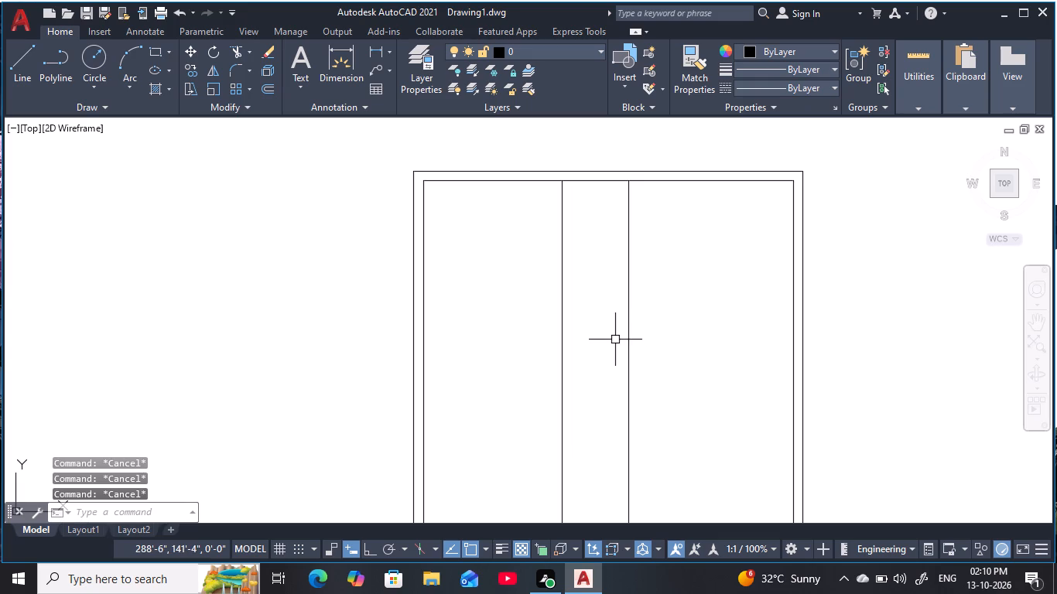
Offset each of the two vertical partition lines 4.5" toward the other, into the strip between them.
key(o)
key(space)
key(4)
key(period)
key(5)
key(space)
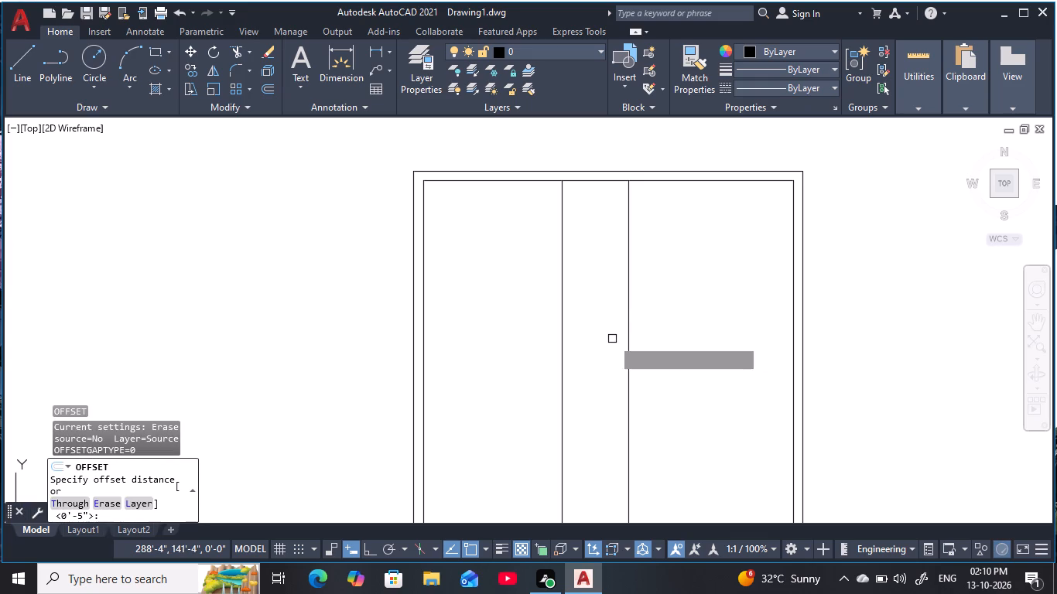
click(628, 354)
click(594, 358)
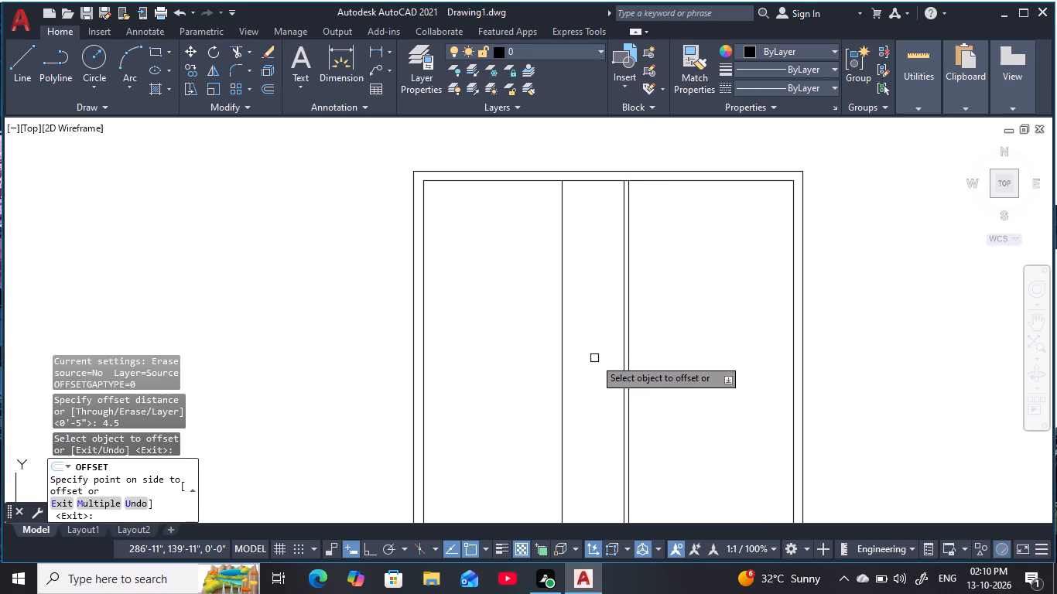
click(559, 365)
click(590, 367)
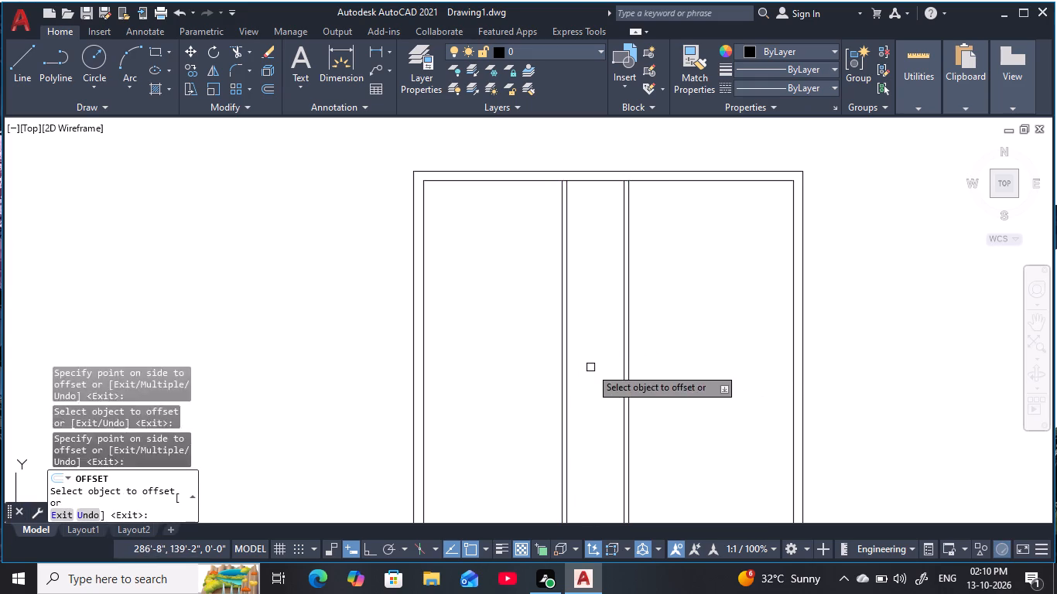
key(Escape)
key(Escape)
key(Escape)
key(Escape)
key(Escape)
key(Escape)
Measure the clear gap between the two partition walls with a linear dimension, without placing it.
key(d)
key(l)
key(i)
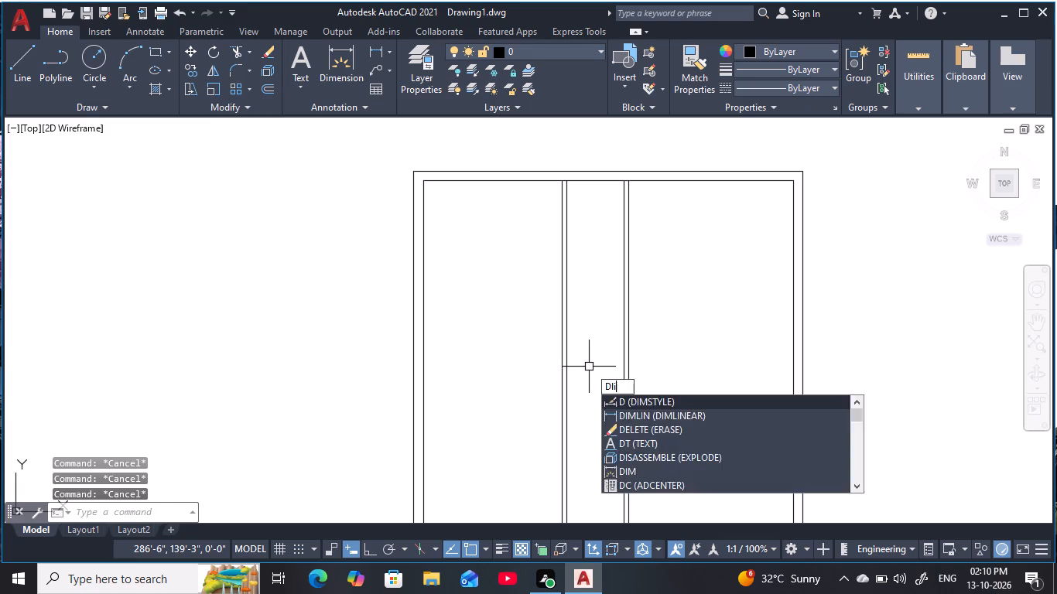
key(space)
click(568, 341)
click(622, 340)
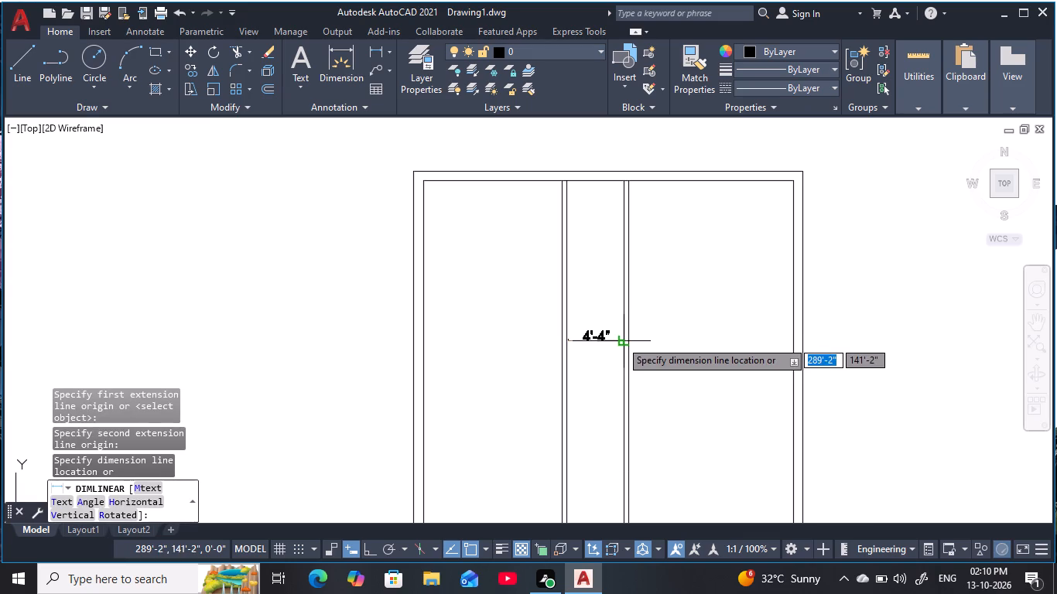
key(Escape)
key(Escape)
key(Escape)
key(Escape)
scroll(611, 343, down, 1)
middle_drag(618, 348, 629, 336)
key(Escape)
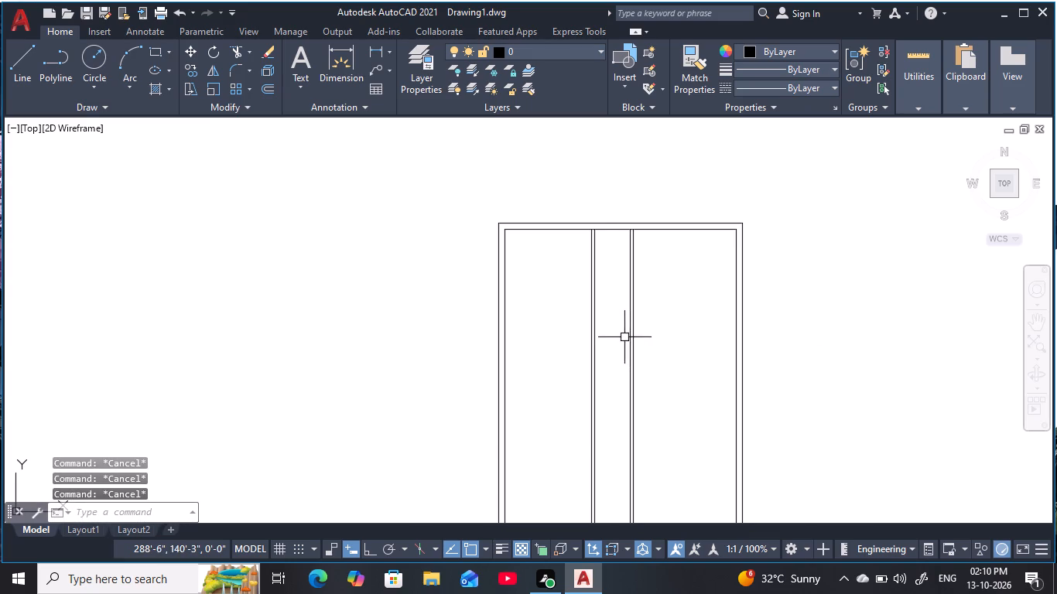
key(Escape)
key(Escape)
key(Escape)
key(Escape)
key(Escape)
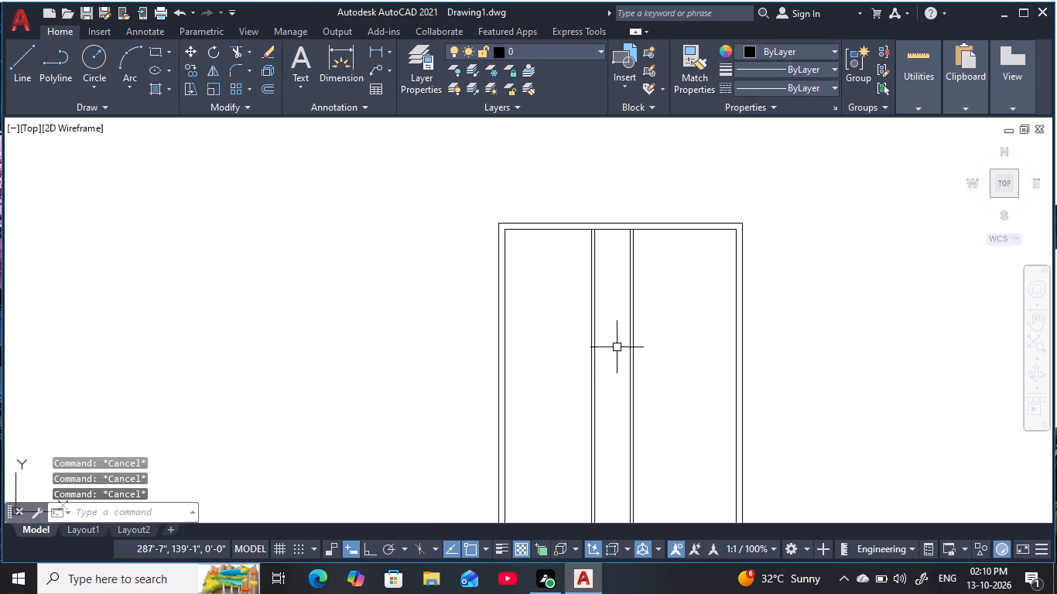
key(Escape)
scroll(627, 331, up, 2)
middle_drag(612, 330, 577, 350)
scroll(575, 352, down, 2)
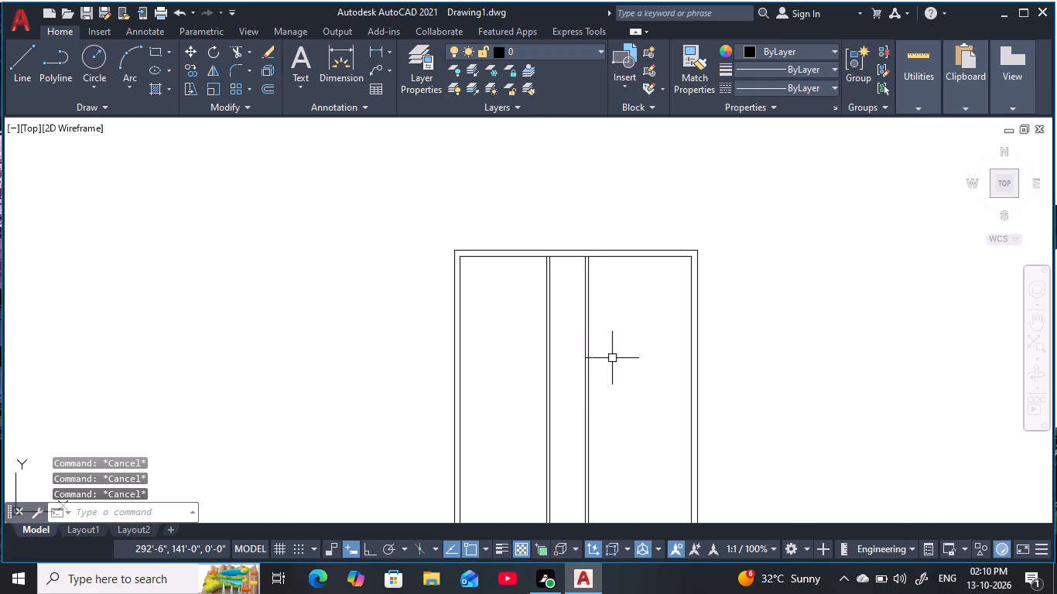
Erase the inner wall lines on the east and west sides of the plan.
middle_drag(628, 354, 649, 291)
key(Escape)
key(Escape)
key(Escape)
key(Escape)
click(712, 303)
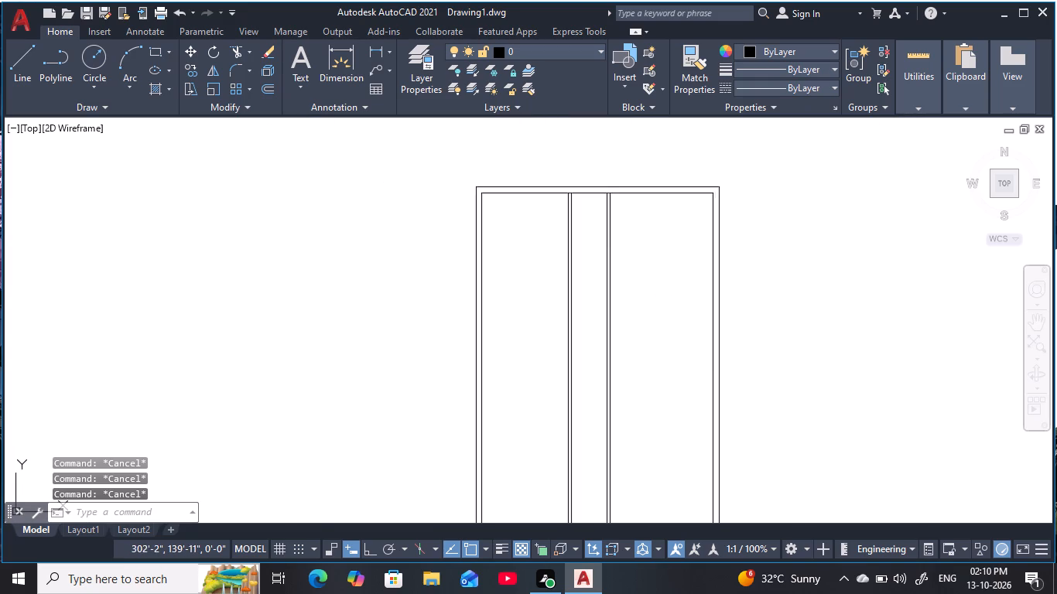
click(482, 293)
key(e)
key(space)
key(Escape)
key(Escape)
key(Escape)
key(Escape)
key(Escape)
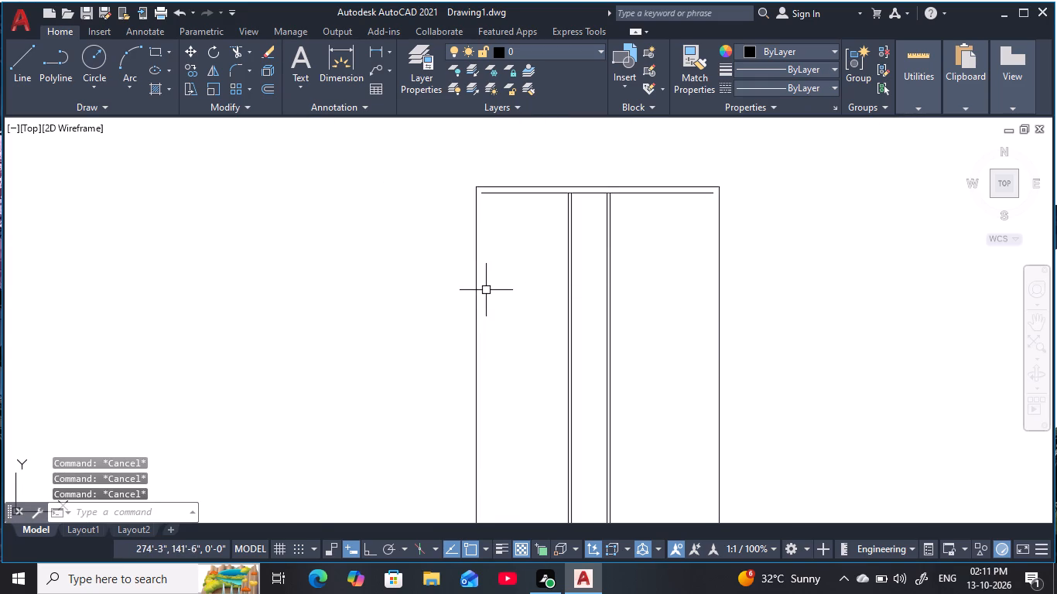
Offset the west and east outer wall lines 6" toward the inside of the plan.
key(o)
key(space)
text(6)
key(space)
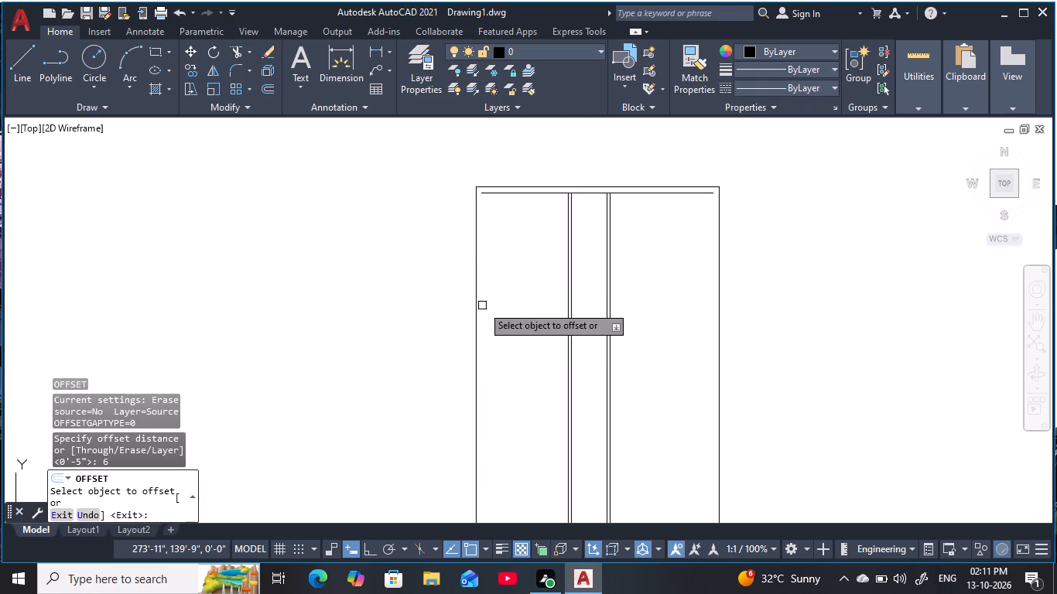
click(477, 312)
click(535, 333)
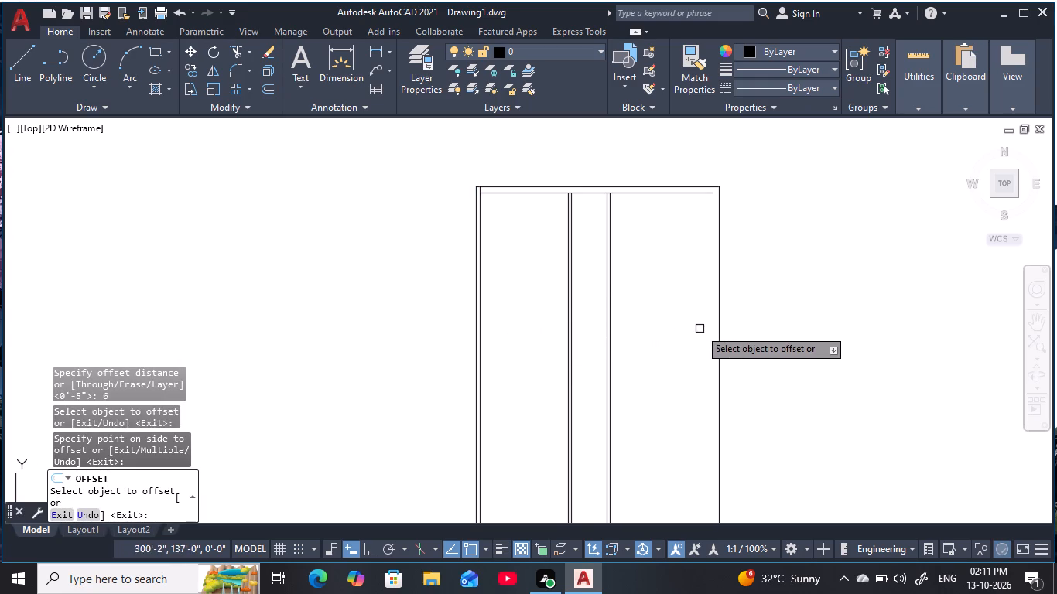
click(719, 336)
click(654, 336)
key(Escape)
key(Escape)
key(Escape)
key(Escape)
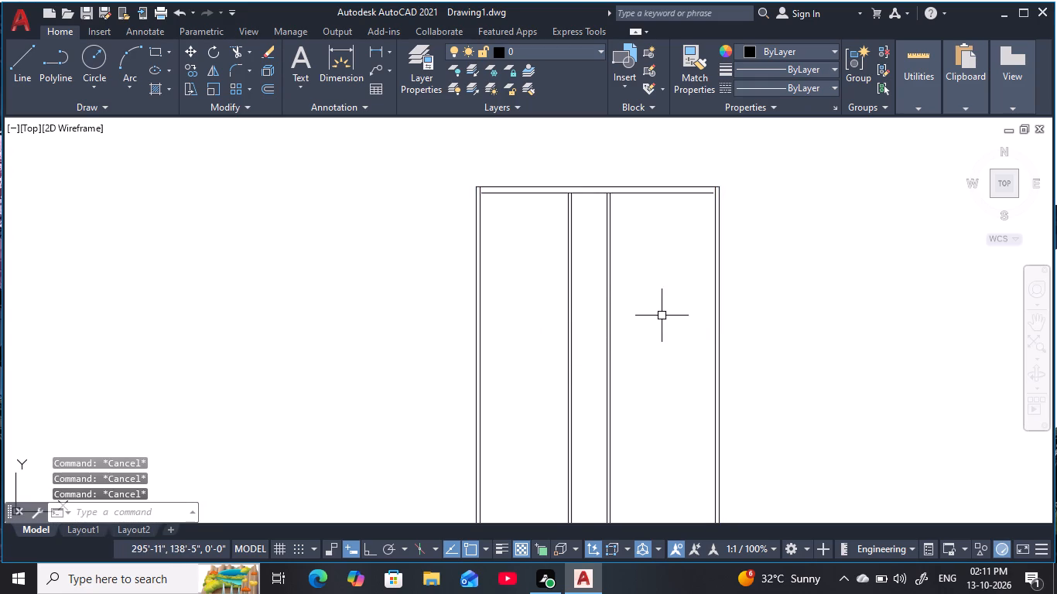
key(Escape)
key(Escape)
key(Escape)
key(Escape)
Erase all four vertical partition lines in the middle of the plan.
middle_drag(664, 306, 654, 319)
key(Escape)
key(Escape)
key(Escape)
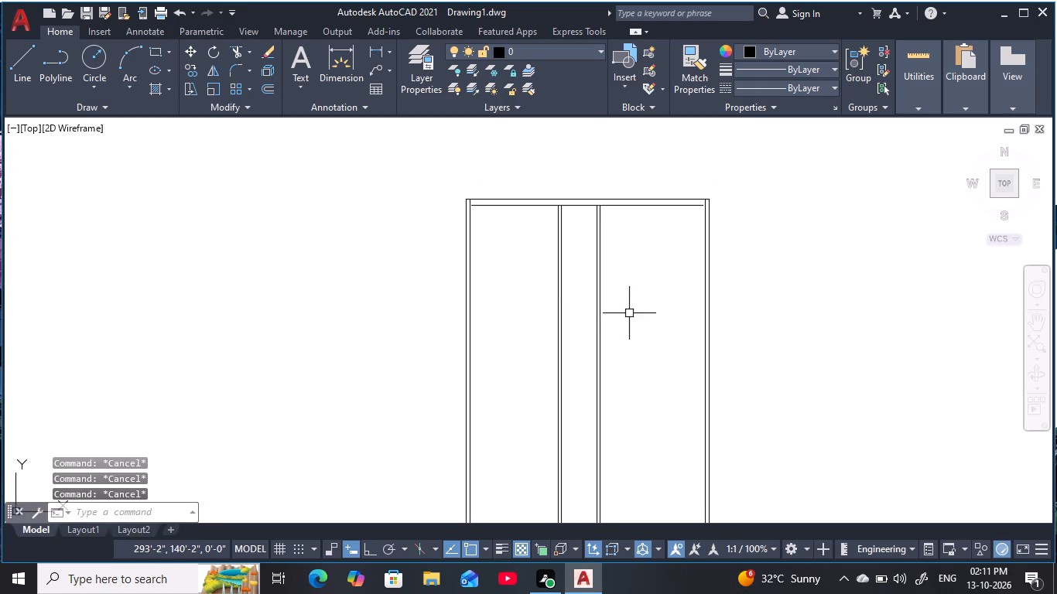
key(Escape)
click(629, 311)
click(505, 299)
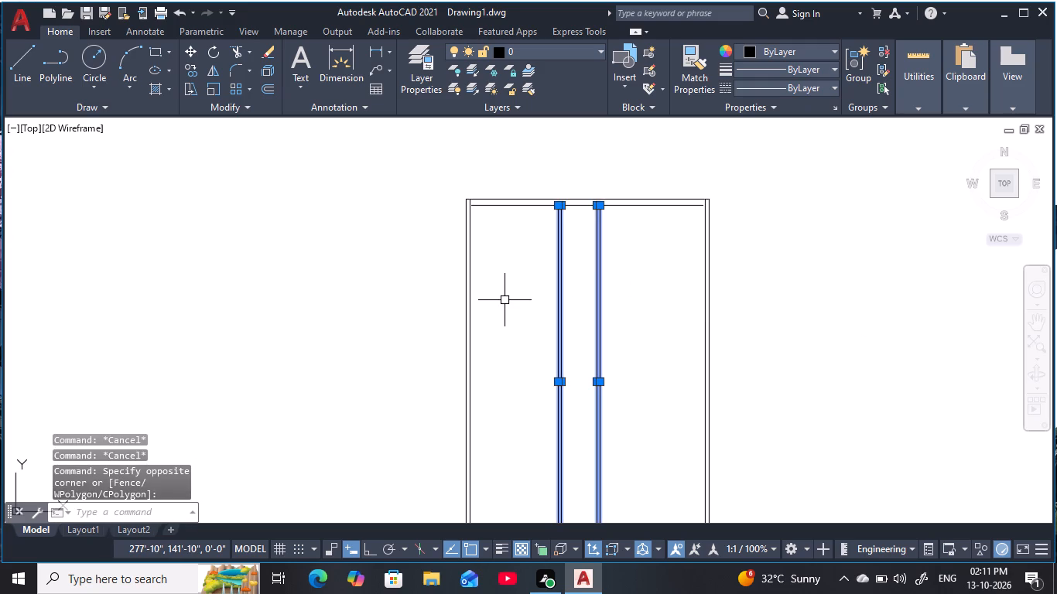
key(e)
key(space)
key(Escape)
key(Escape)
key(Escape)
key(Escape)
Offset the inner wall line on the west side 10'8" toward the inside of the plan.
text(o)
key(space)
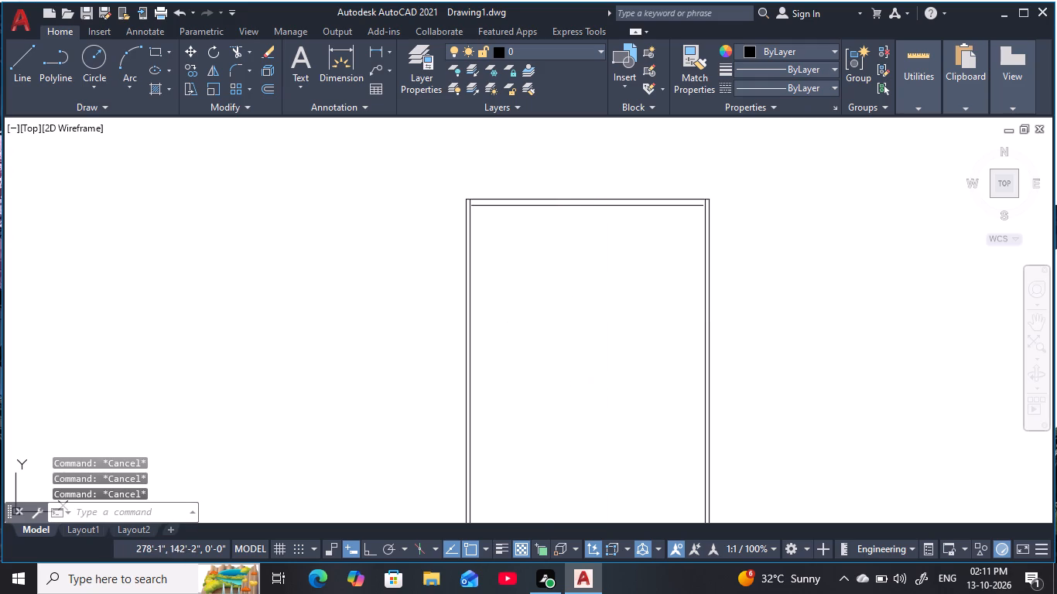
text(10'8)
key(space)
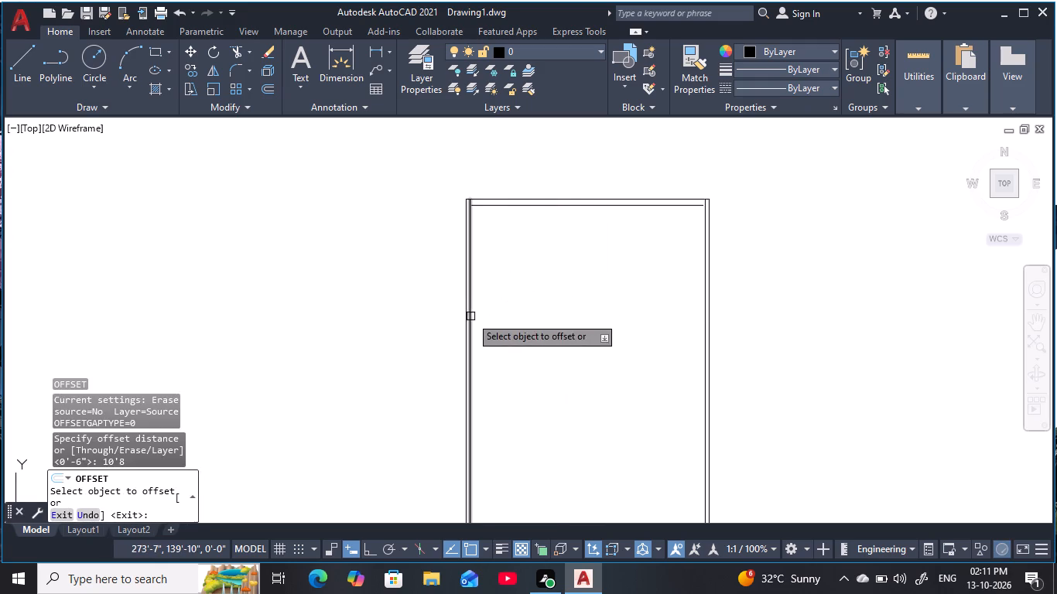
click(471, 316)
drag(635, 312, 644, 314)
key(Escape)
key(Escape)
key(Escape)
key(Escape)
key(Escape)
key(Escape)
key(Escape)
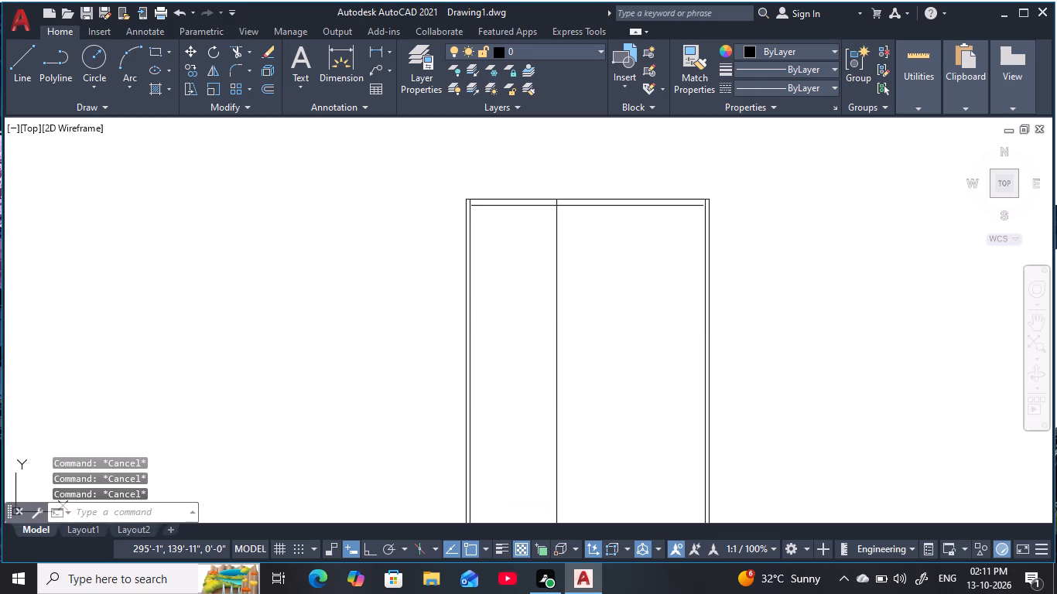
key(Escape)
key(Escape)
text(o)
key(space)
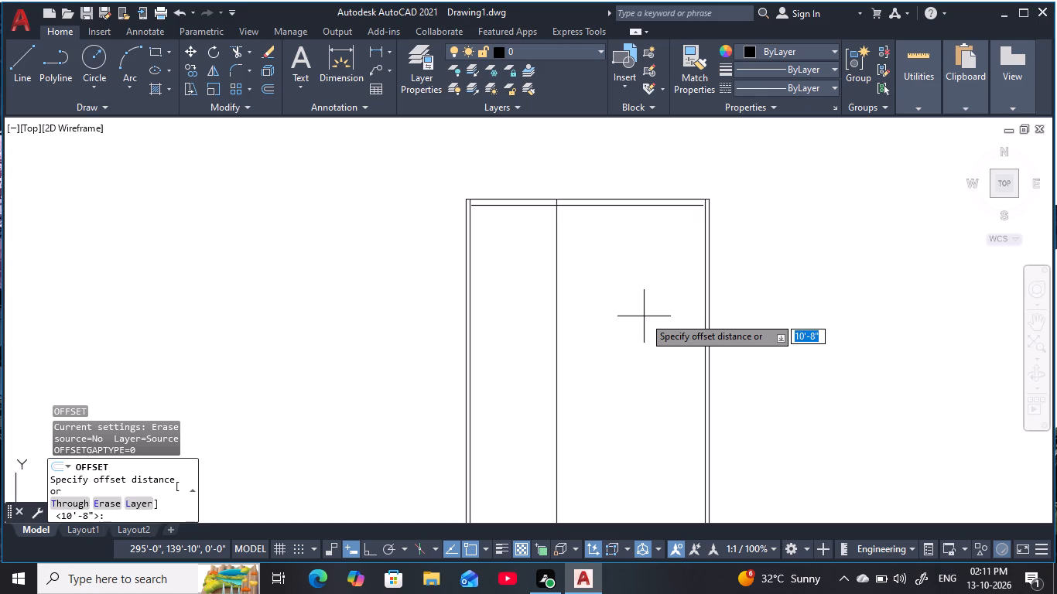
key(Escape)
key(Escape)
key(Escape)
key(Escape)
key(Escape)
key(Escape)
Offset the inner wall line on the east side 12'8" toward the inside of the plan.
key(o)
key(space)
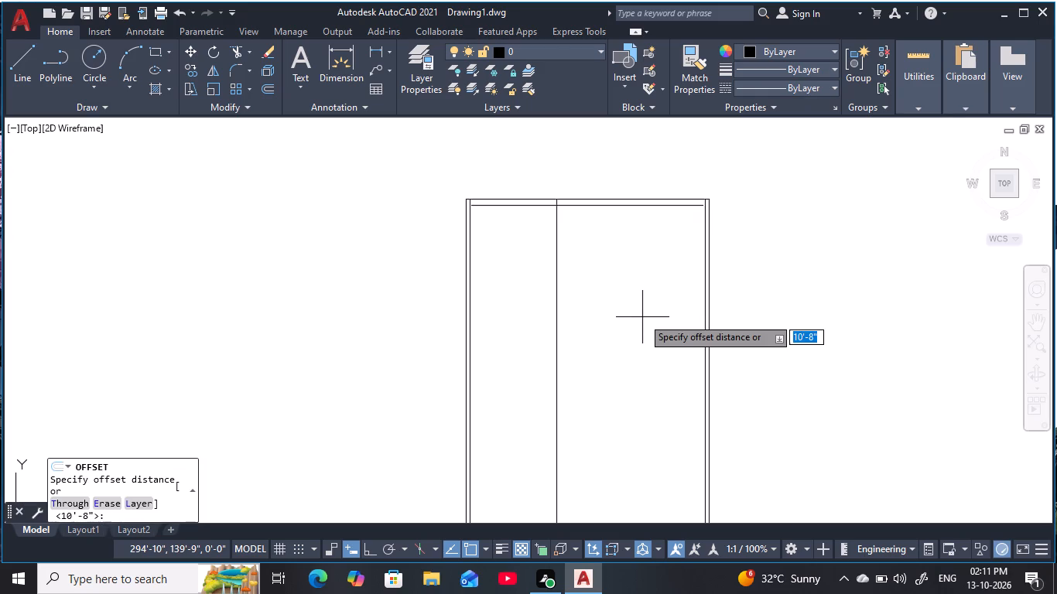
text(12')
text(8)
key(space)
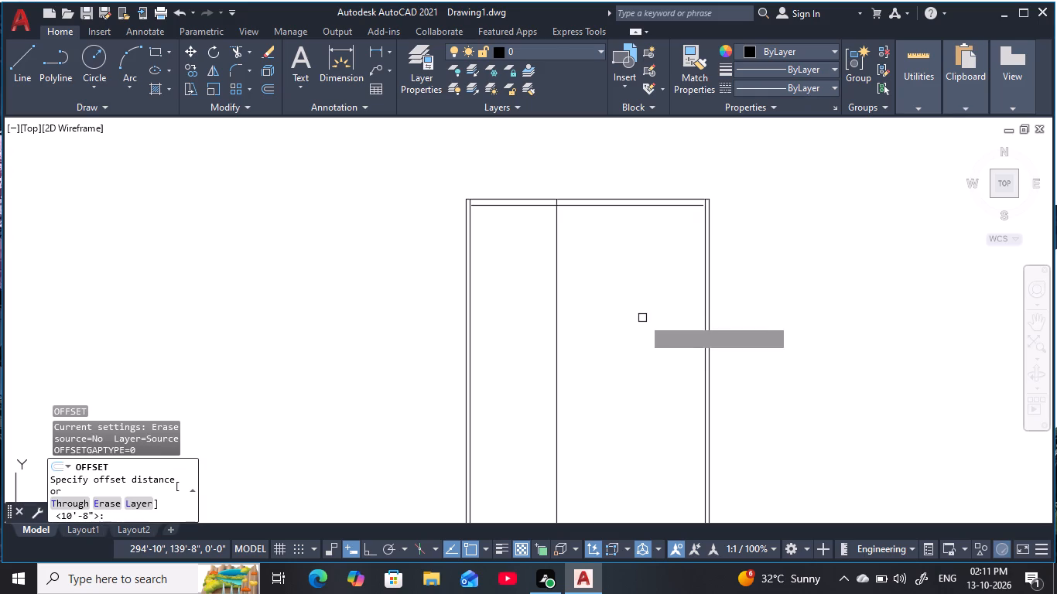
click(707, 338)
click(585, 338)
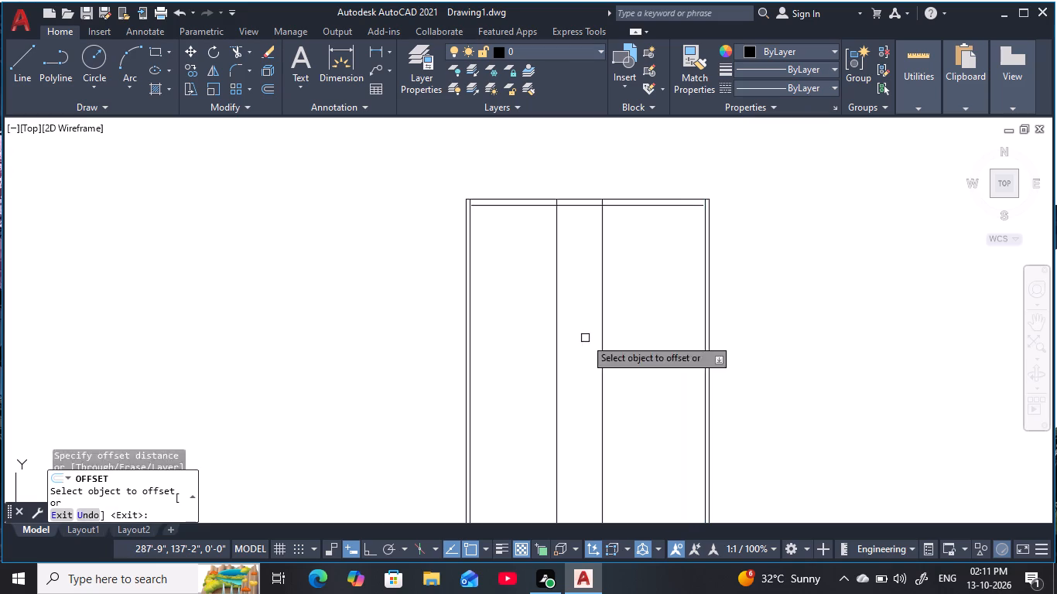
key(Escape)
key(Escape)
key(Escape)
key(Escape)
key(Escape)
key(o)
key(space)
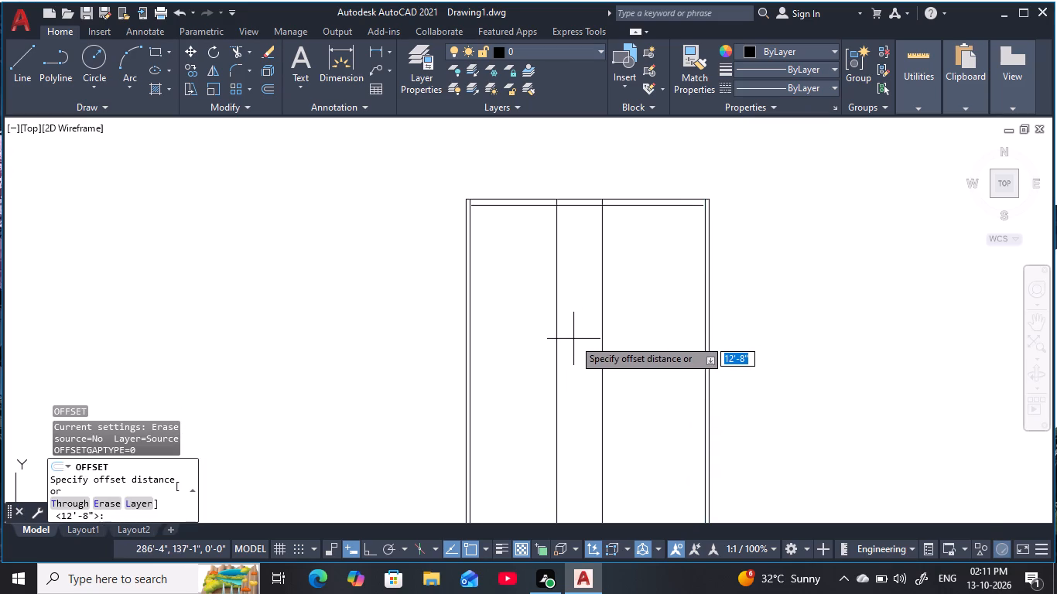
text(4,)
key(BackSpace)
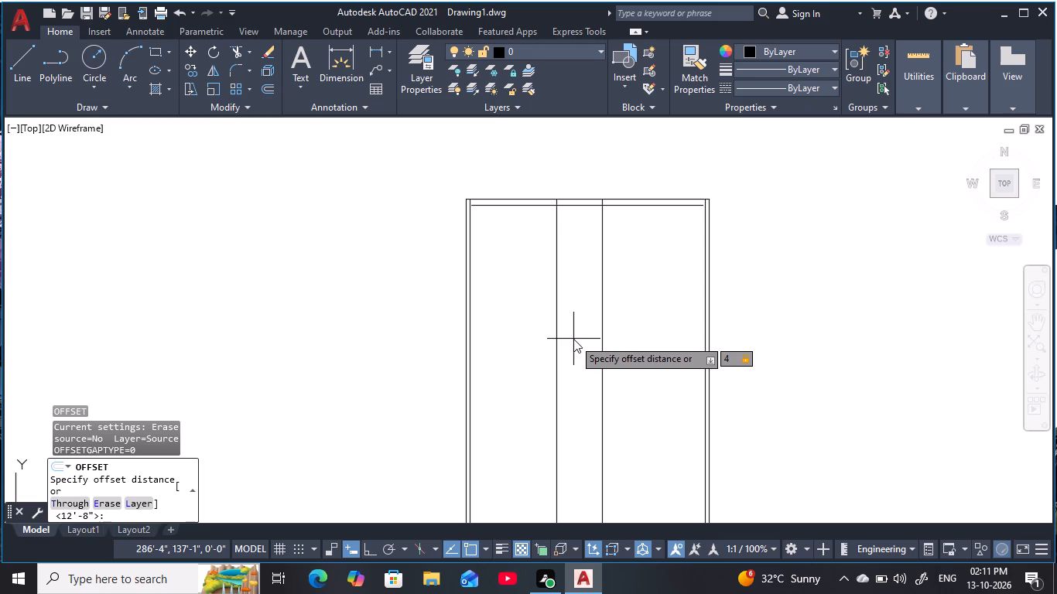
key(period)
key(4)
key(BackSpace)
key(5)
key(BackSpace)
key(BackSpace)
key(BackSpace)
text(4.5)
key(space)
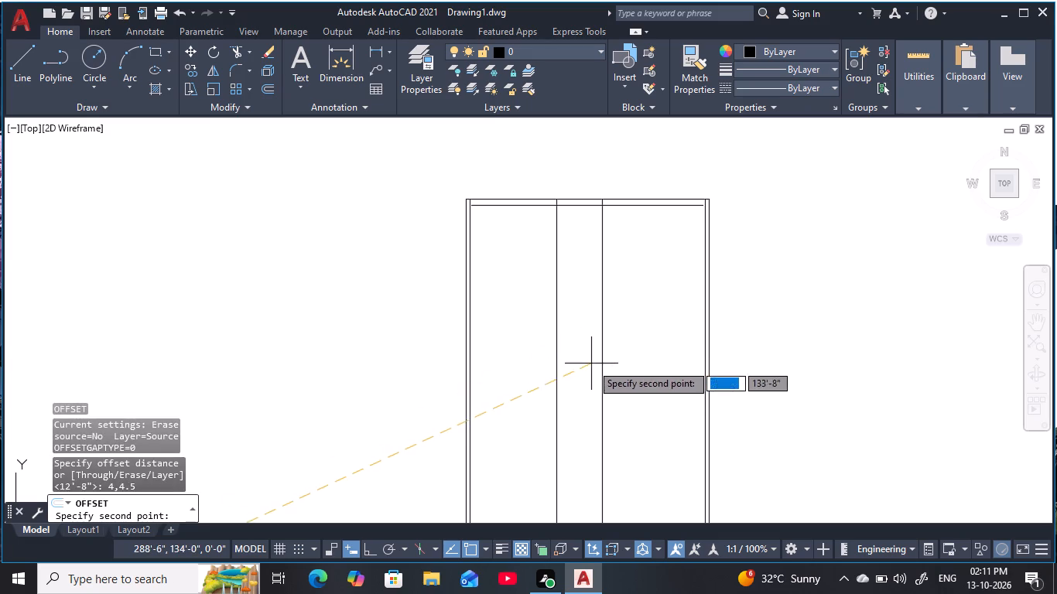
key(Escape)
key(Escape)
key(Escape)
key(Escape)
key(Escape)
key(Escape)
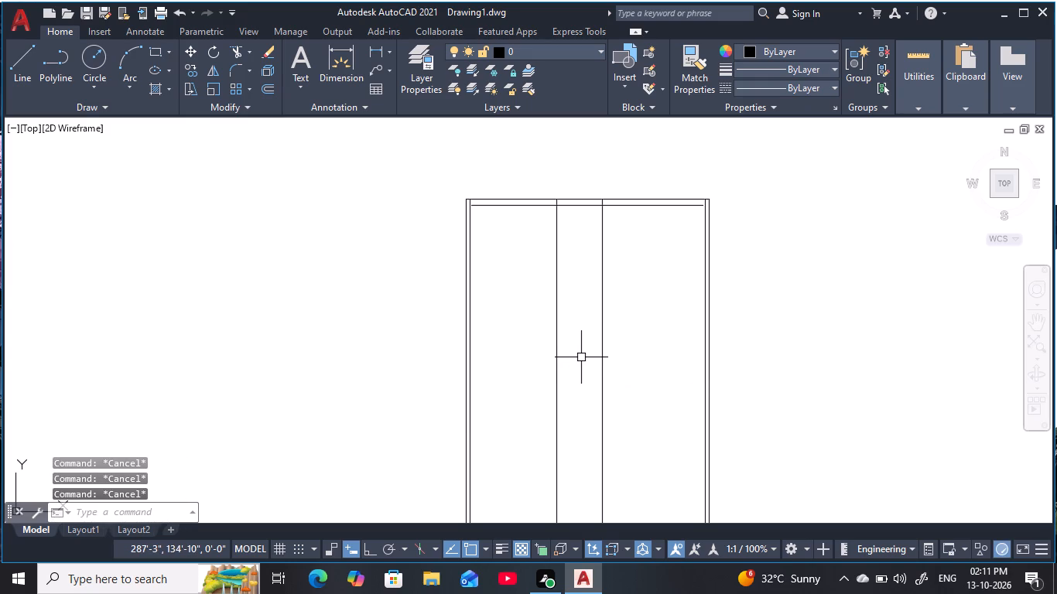
Offset each of the two vertical partition lines 4.5" toward the other, into the strip between them.
text(o 4.5)
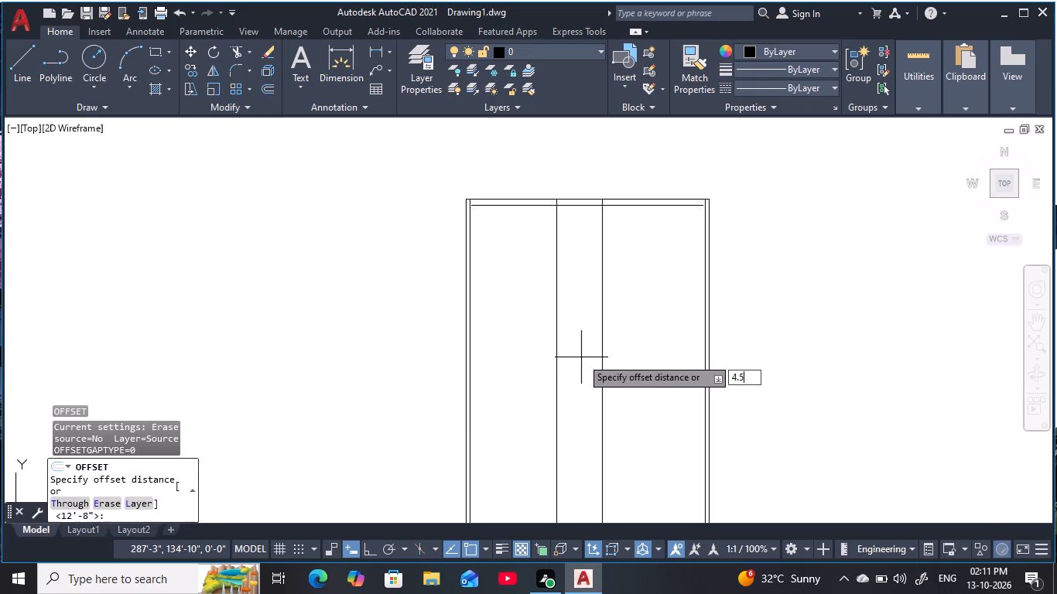
key(space)
click(605, 378)
click(582, 388)
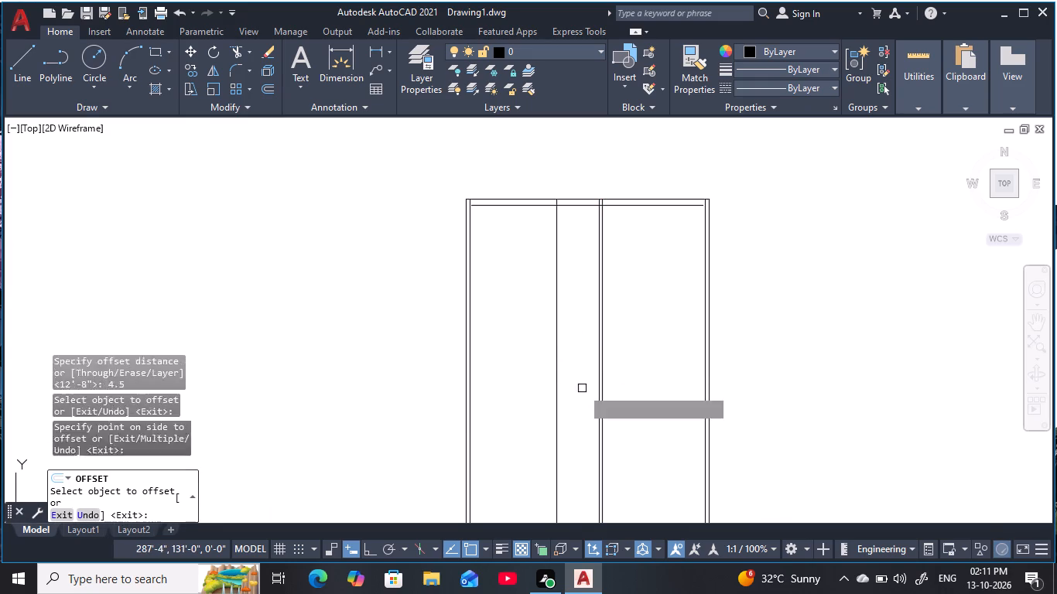
click(556, 384)
click(592, 388)
key(Escape)
key(Escape)
key(Escape)
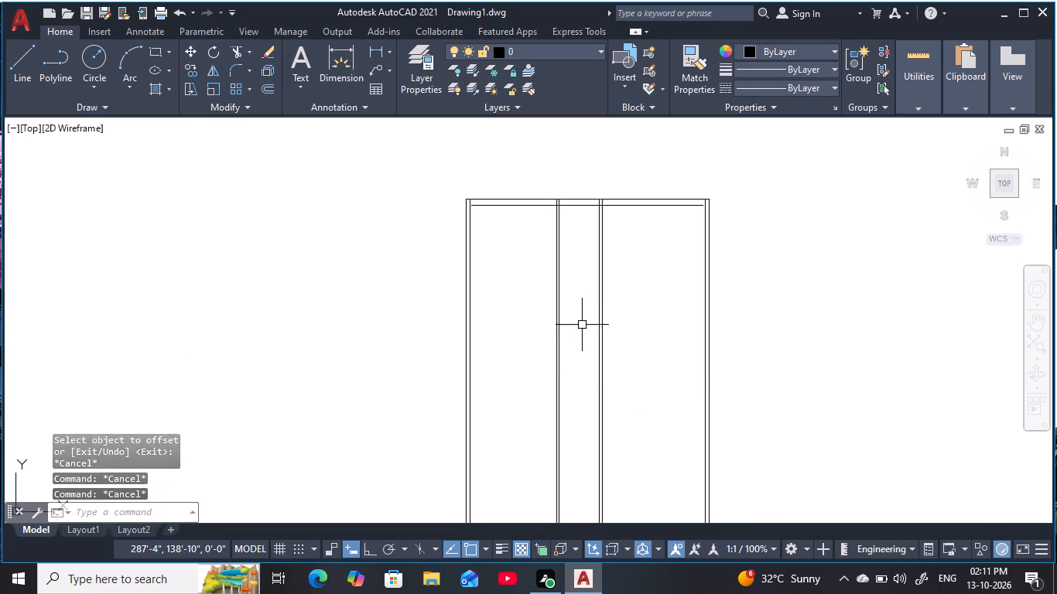
key(Escape)
key(Escape)
key(Escape)
Measure the clear gap between the two partition walls with a linear dimension, without placing it.
key(d)
key(l)
key(i)
key(space)
scroll(570, 312, up, 3)
click(528, 327)
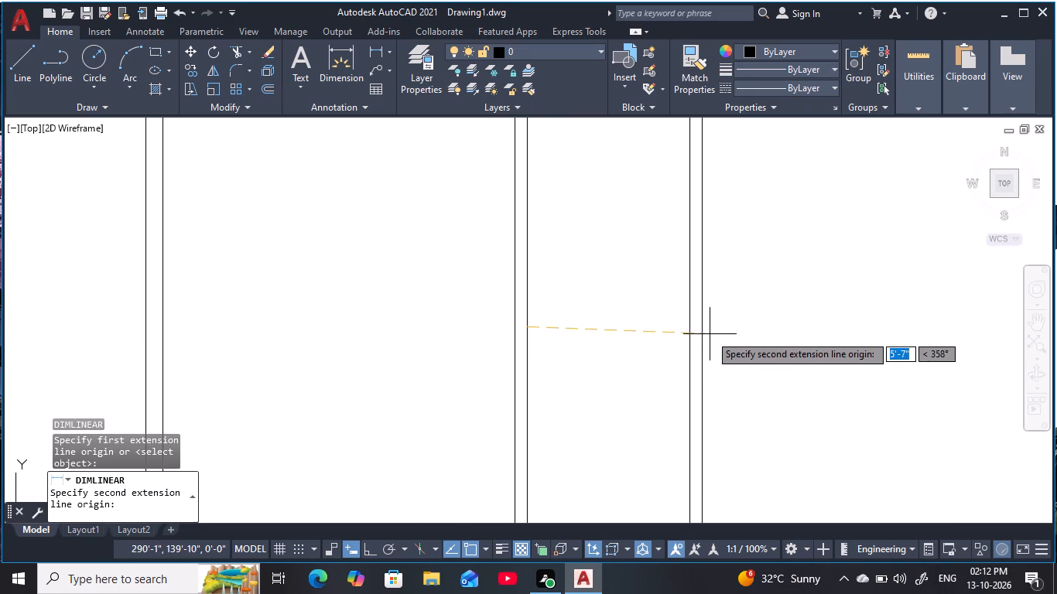
click(689, 329)
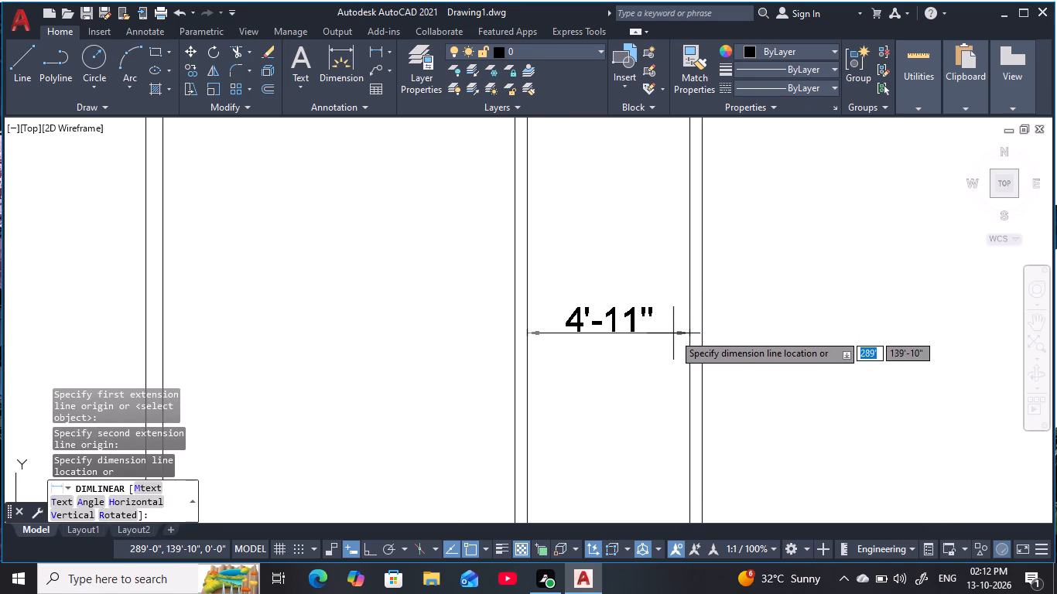
key(Escape)
key(Escape)
key(Escape)
key(Escape)
key(Escape)
Erase the two partition lines that face each other across the central strip.
click(692, 334)
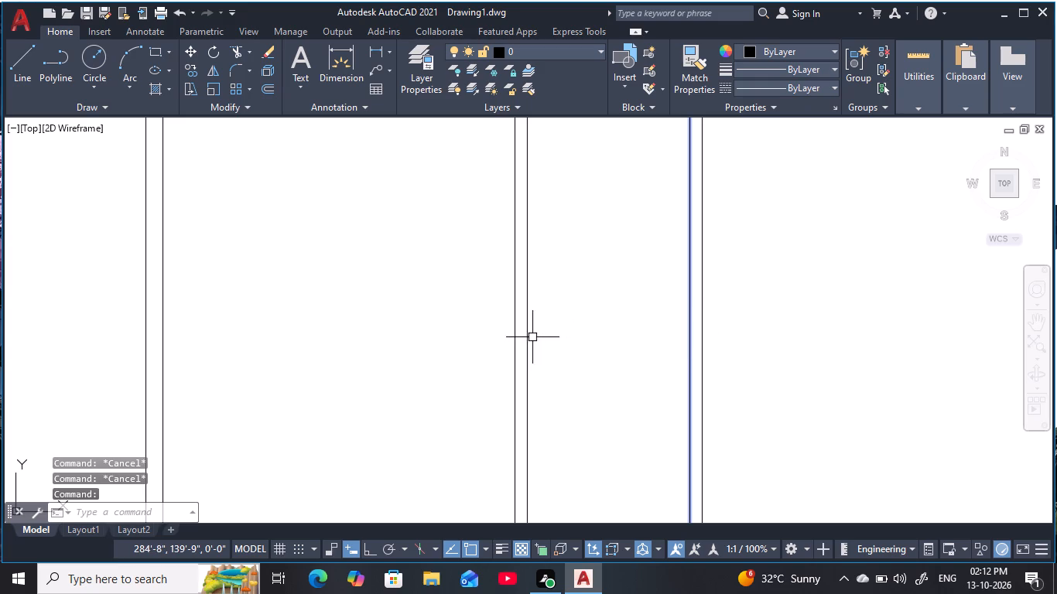
click(530, 337)
key(Delete)
Offset each of the two remaining vertical partition lines 5" toward the other, into the strip between them.
scroll(545, 331, down, 1)
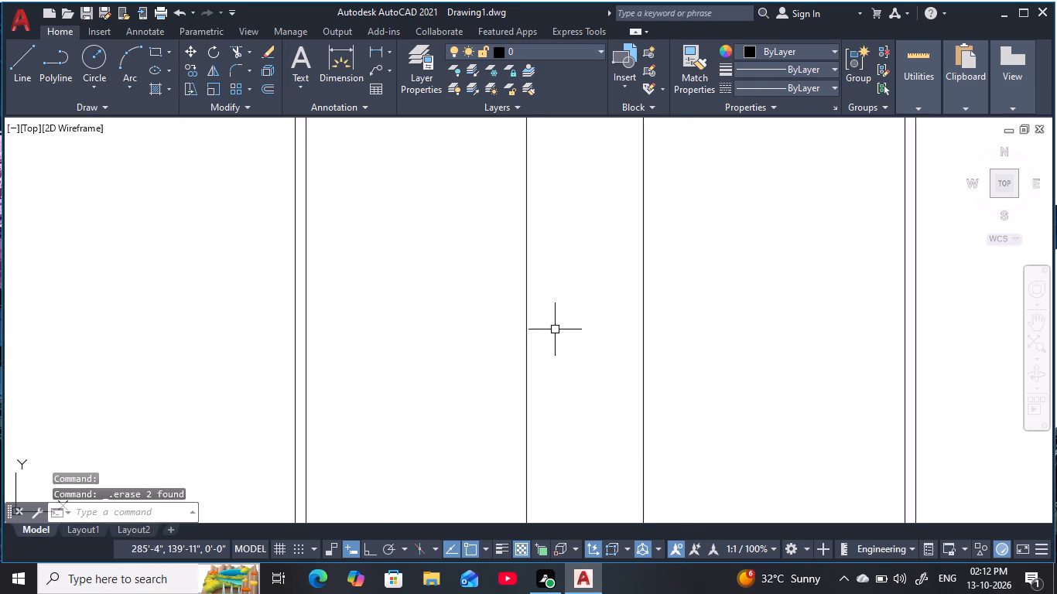
middle_drag(559, 329, 548, 352)
scroll(548, 352, down, 1)
key(Escape)
key(Escape)
key(Escape)
key(Escape)
text(o 5)
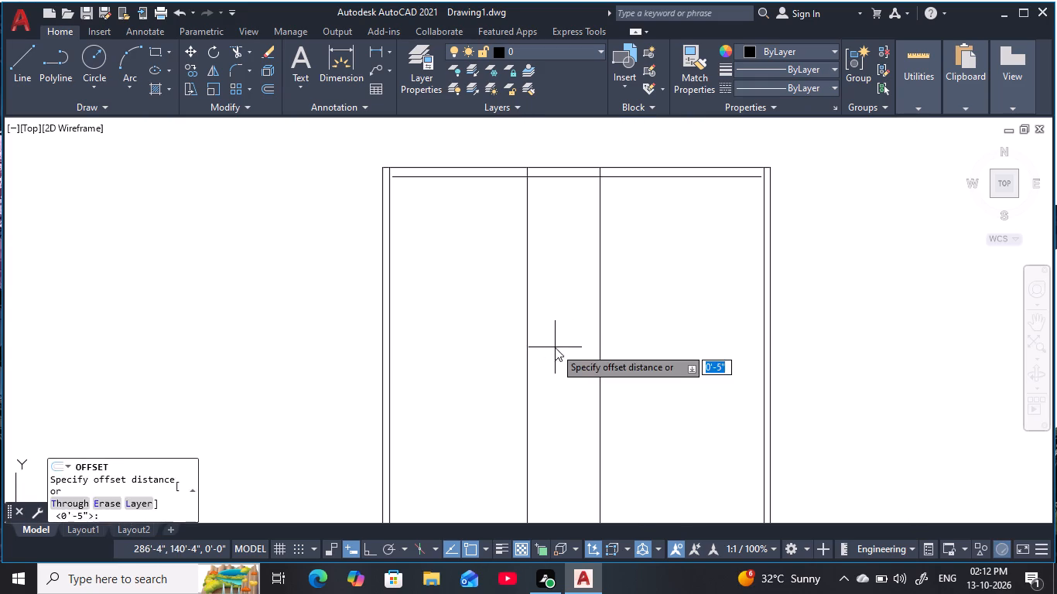
key(space)
click(602, 364)
click(551, 372)
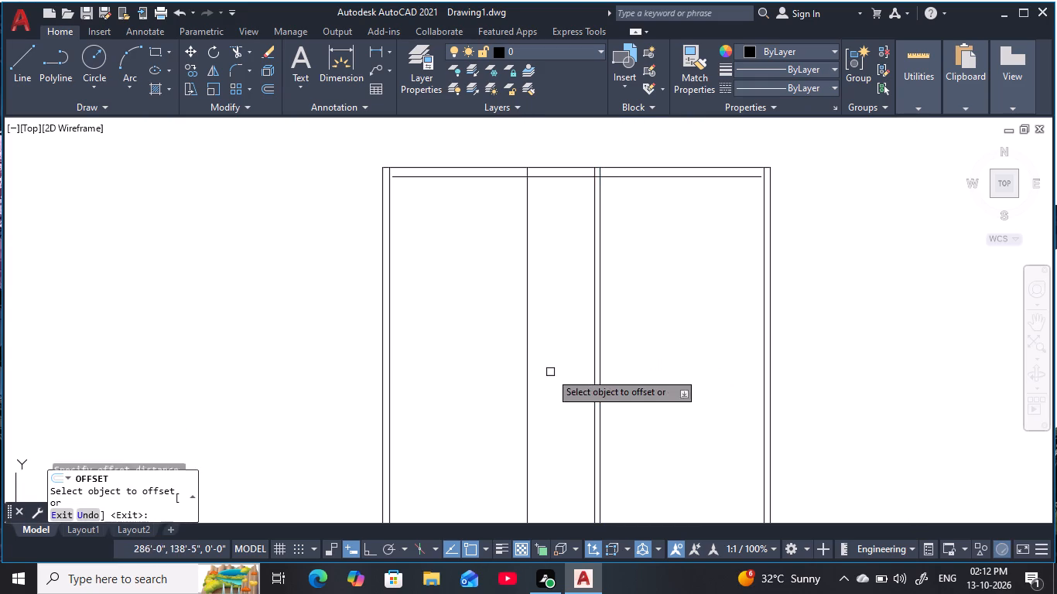
click(528, 368)
click(576, 367)
key(Escape)
key(Escape)
key(Escape)
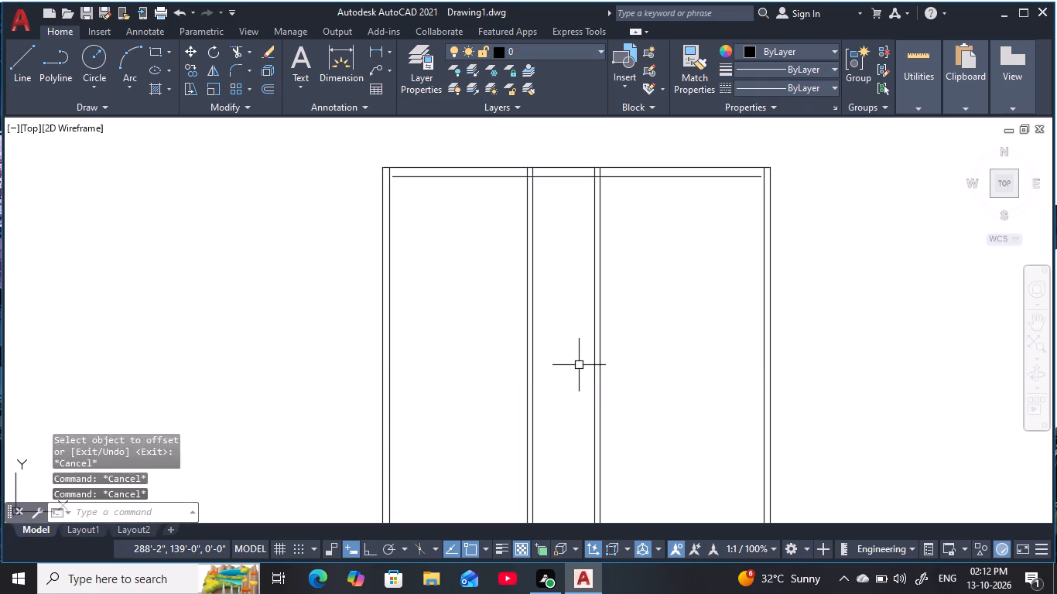
key(Escape)
key(Escape)
Measure the clear gap between the two partition walls with a linear dimension, without placing it.
key(d)
text(li)
key(space)
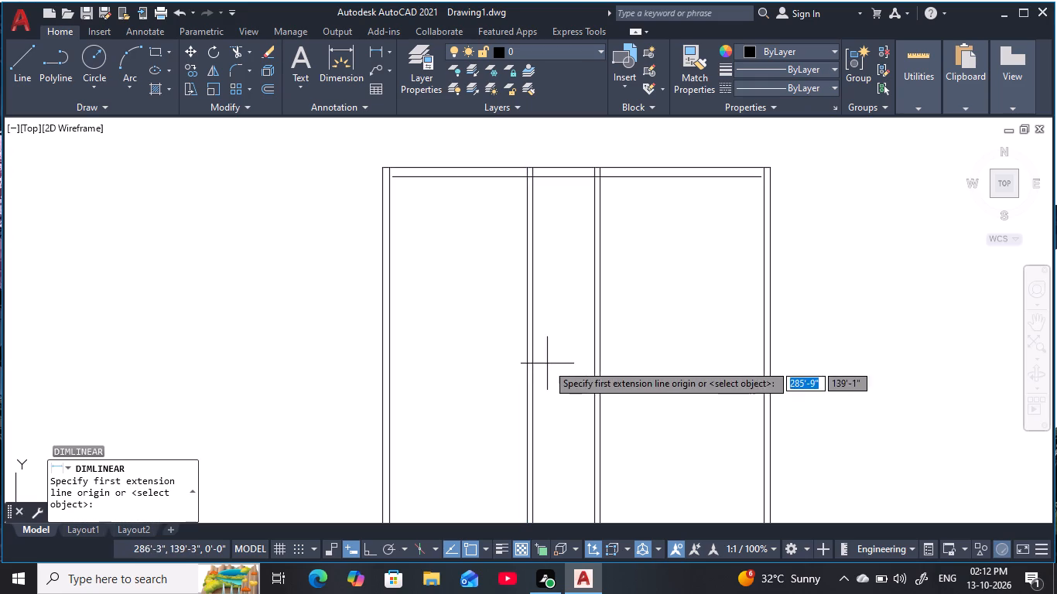
click(534, 364)
click(592, 364)
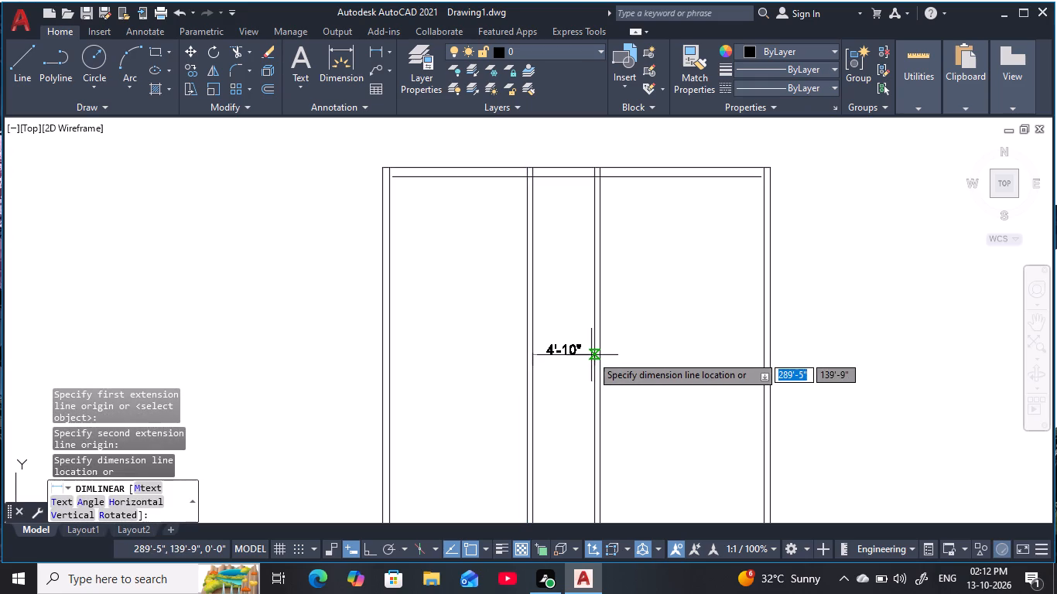
scroll(590, 355, down, 1)
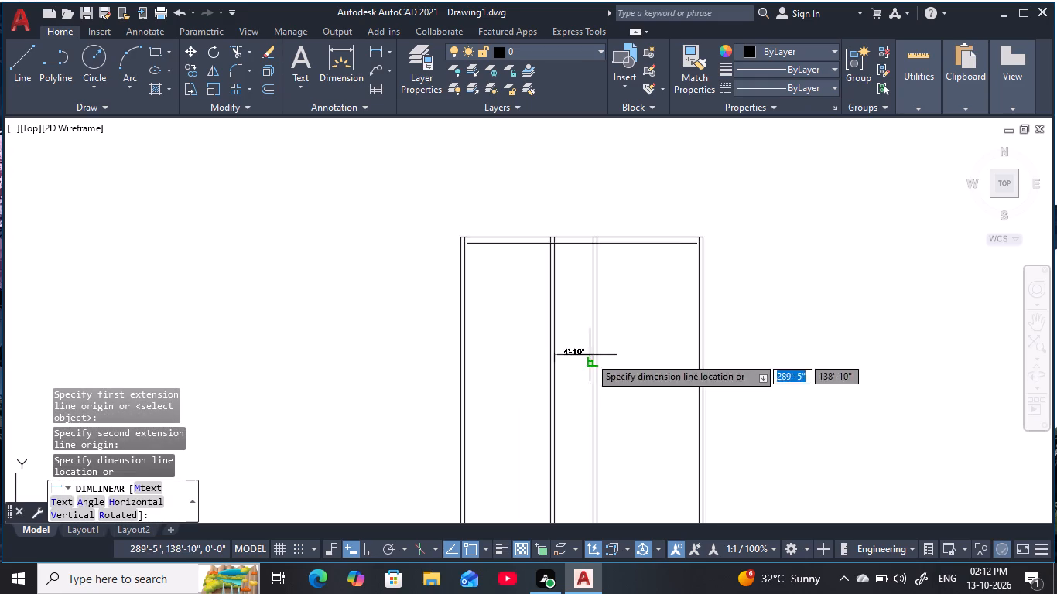
middle_drag(590, 359, 616, 355)
key(Escape)
key(Escape)
key(Escape)
key(Escape)
key(Escape)
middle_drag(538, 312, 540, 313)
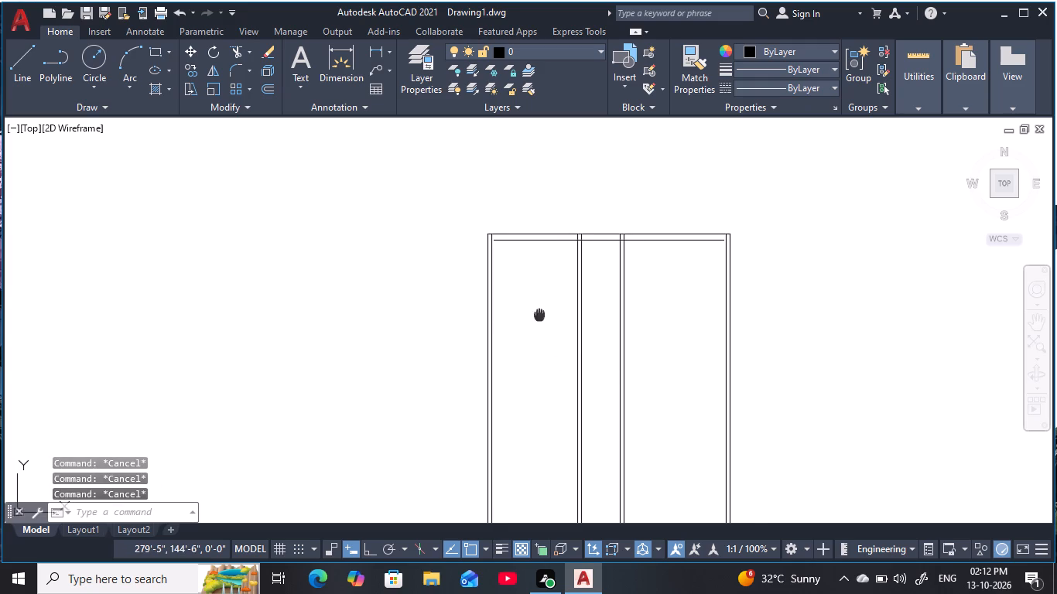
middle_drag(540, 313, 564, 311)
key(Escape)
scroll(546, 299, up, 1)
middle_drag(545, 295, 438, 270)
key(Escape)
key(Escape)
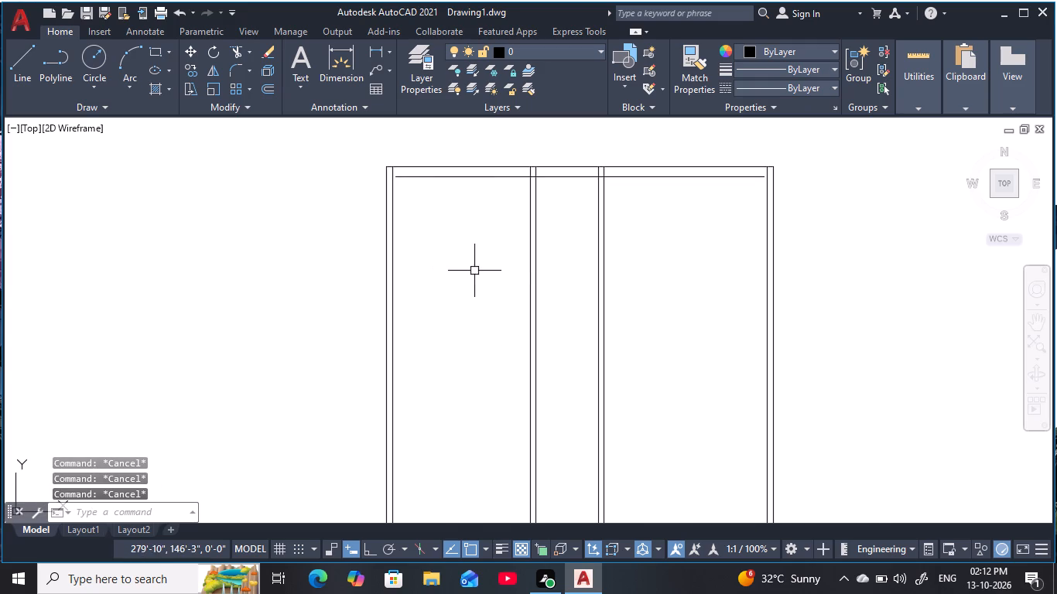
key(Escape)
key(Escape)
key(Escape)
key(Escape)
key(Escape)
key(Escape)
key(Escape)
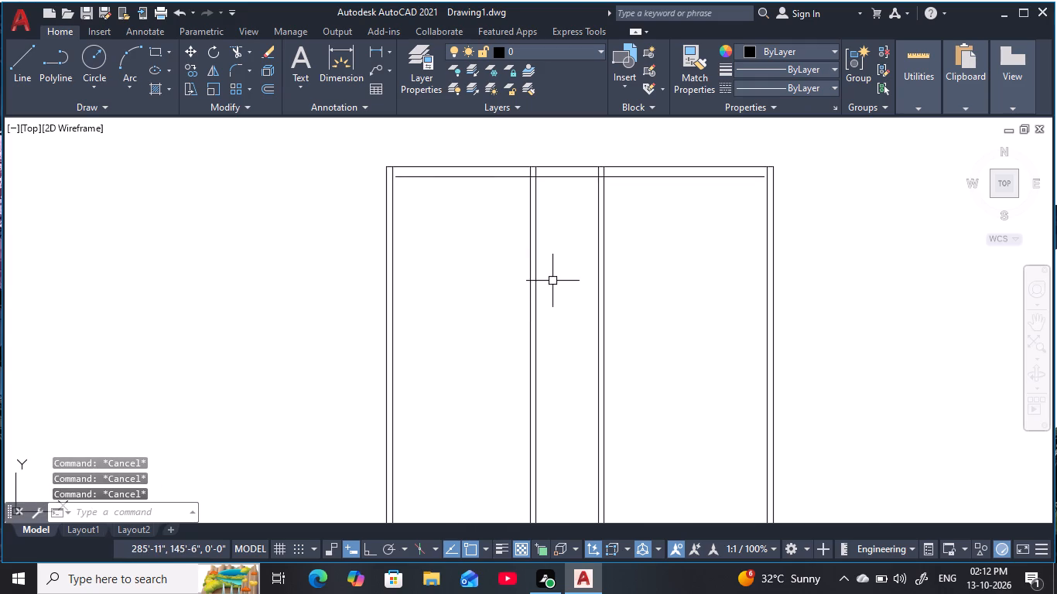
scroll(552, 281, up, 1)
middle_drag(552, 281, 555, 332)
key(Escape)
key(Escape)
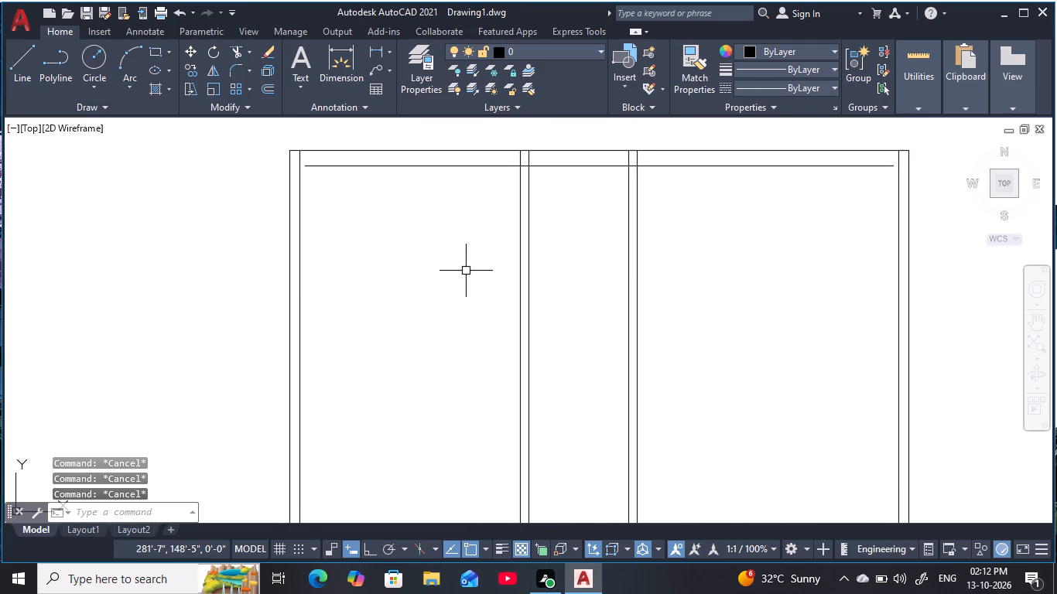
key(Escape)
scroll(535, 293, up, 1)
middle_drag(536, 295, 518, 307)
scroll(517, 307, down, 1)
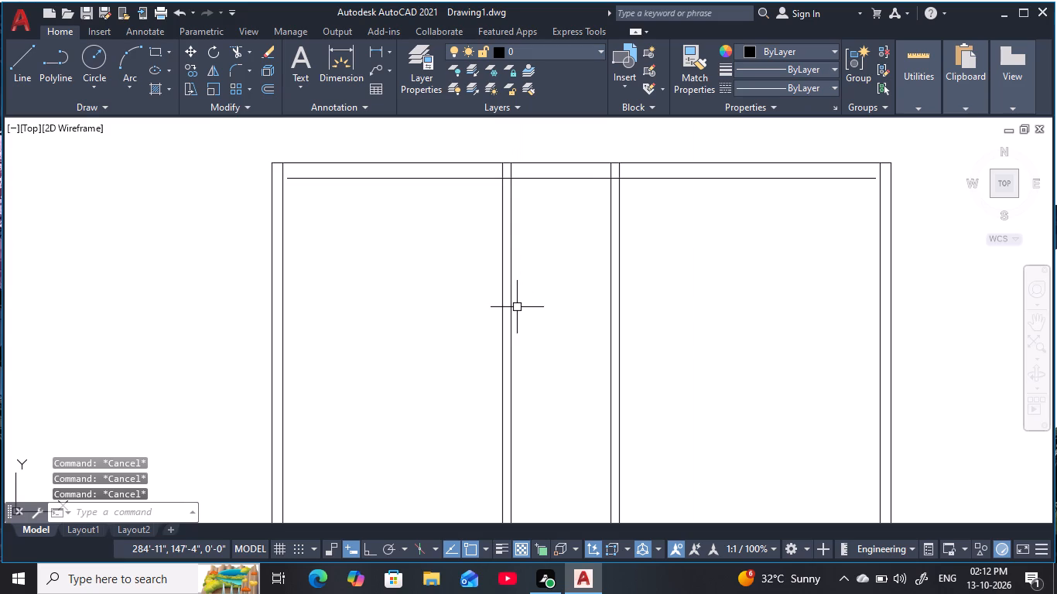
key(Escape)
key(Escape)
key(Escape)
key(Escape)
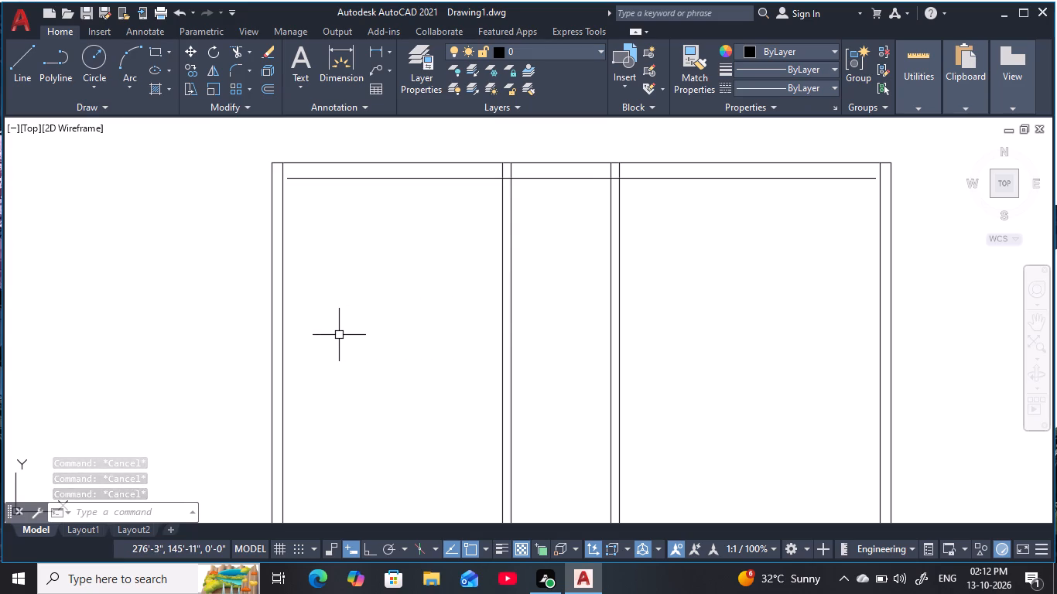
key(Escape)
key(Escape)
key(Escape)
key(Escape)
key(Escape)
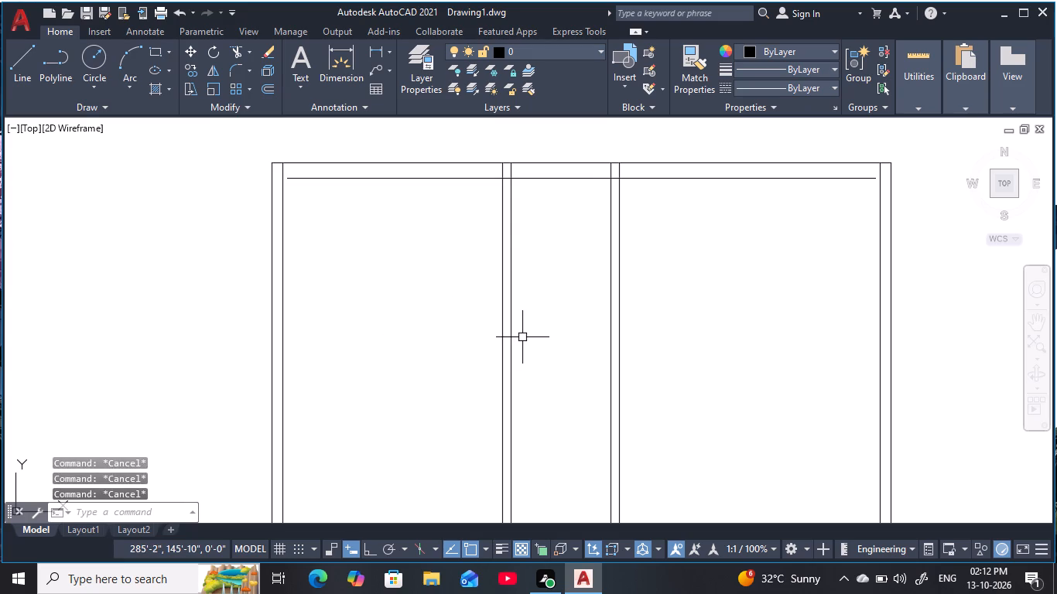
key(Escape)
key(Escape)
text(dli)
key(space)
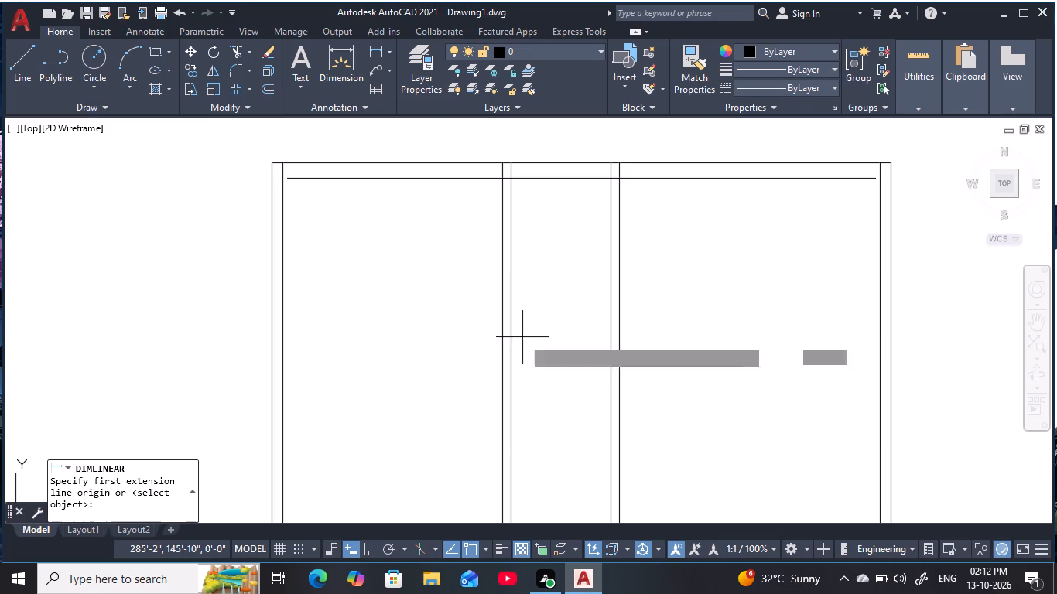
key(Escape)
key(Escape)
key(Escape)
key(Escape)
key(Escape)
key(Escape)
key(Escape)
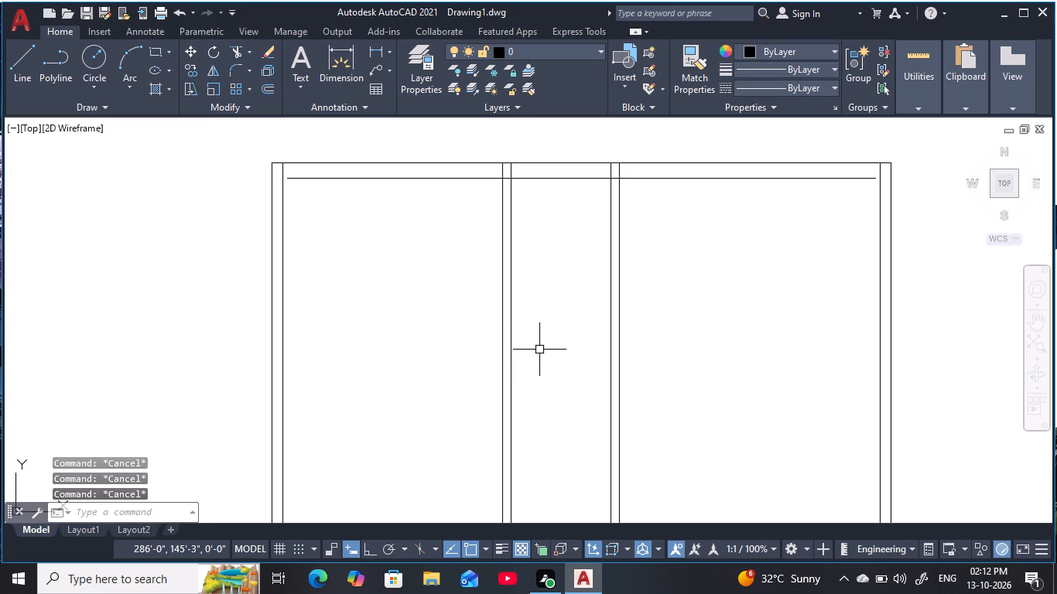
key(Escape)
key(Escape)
Offset the facing line of each partition wall 1" toward the other partition, into the central strip.
scroll(539, 350, down, 1)
middle_drag(539, 350, 519, 332)
key(Escape)
key(Escape)
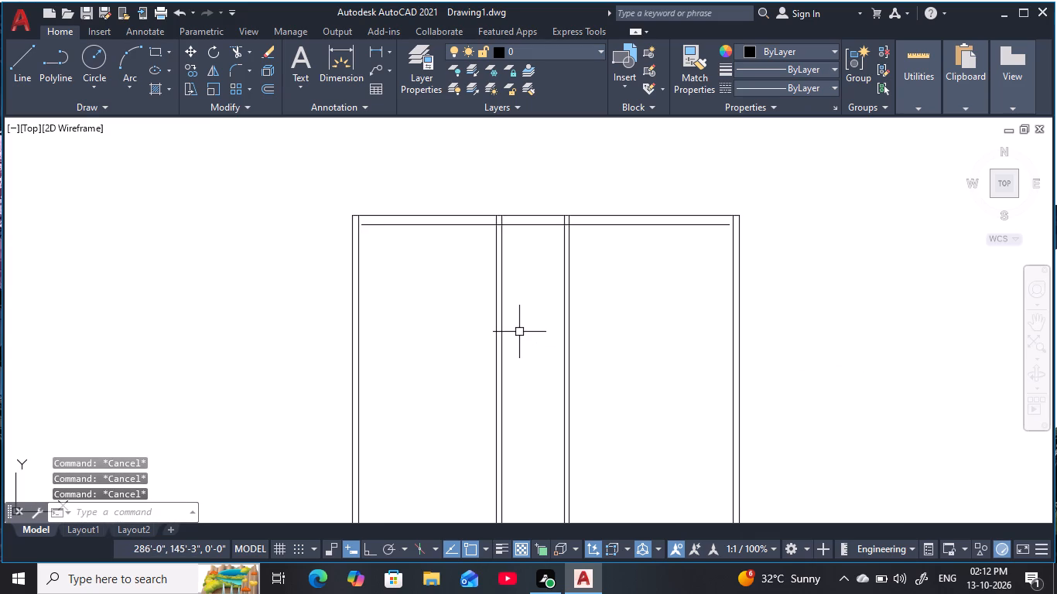
key(Escape)
key(Escape)
key(Escape)
key(Escape)
key(Escape)
scroll(522, 329, up, 1)
middle_click(522, 329)
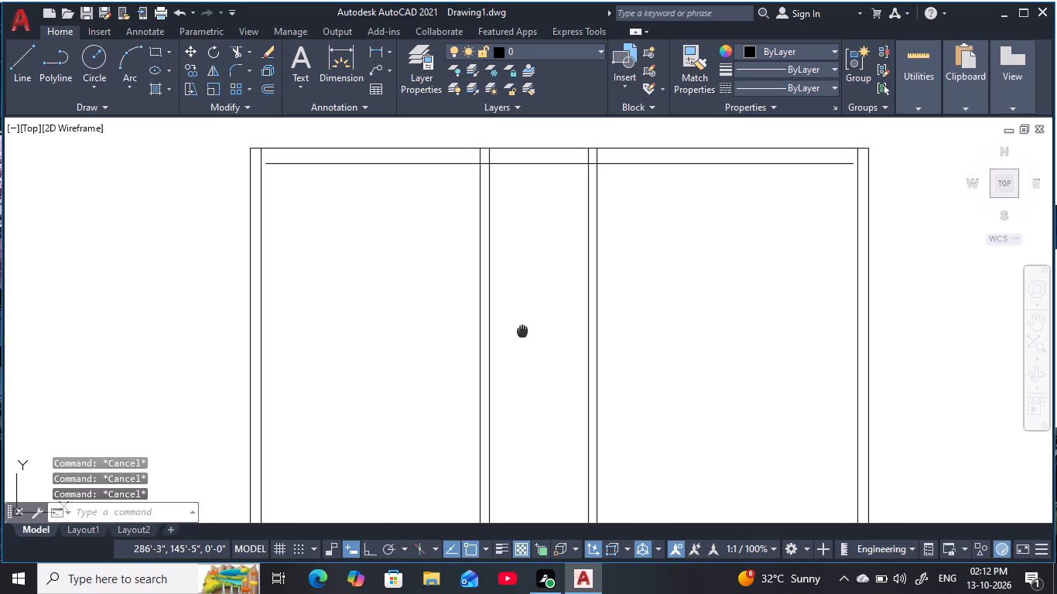
key(Escape)
key(Escape)
text(o 1)
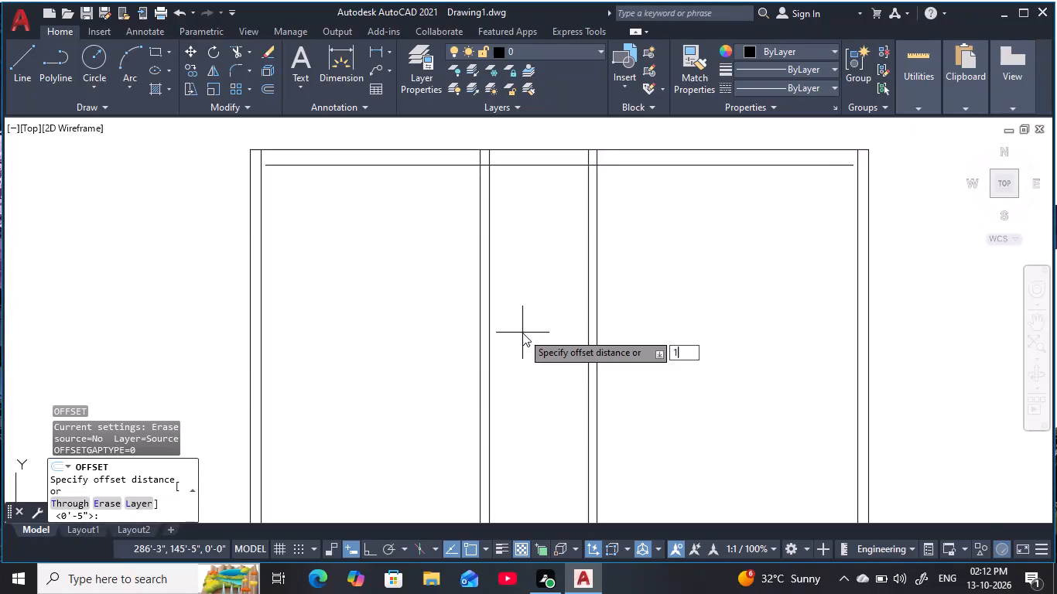
key(space)
click(491, 346)
click(552, 348)
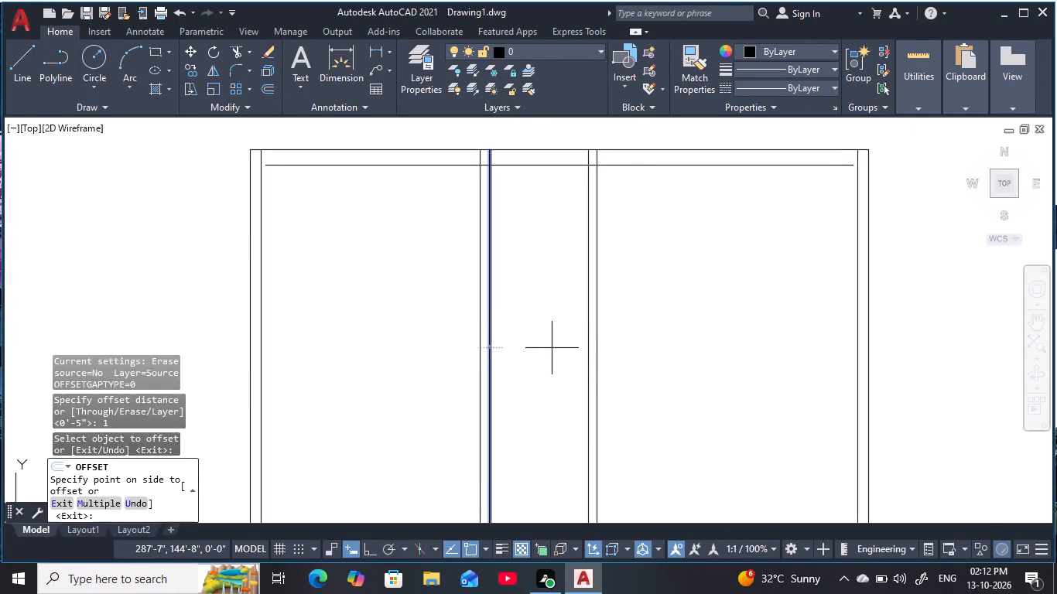
click(587, 354)
click(532, 356)
key(Escape)
key(Escape)
key(Escape)
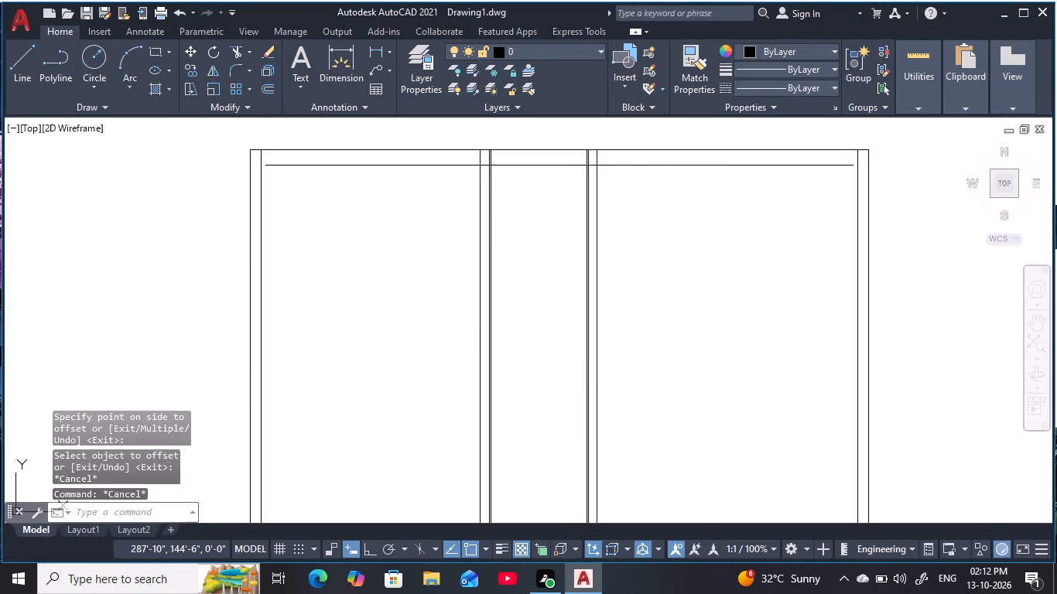
key(Escape)
key(Escape)
Erase the former facing line of each partition wall, keeping the new 1" offset lines beside the central strip.
scroll(581, 343, up, 2)
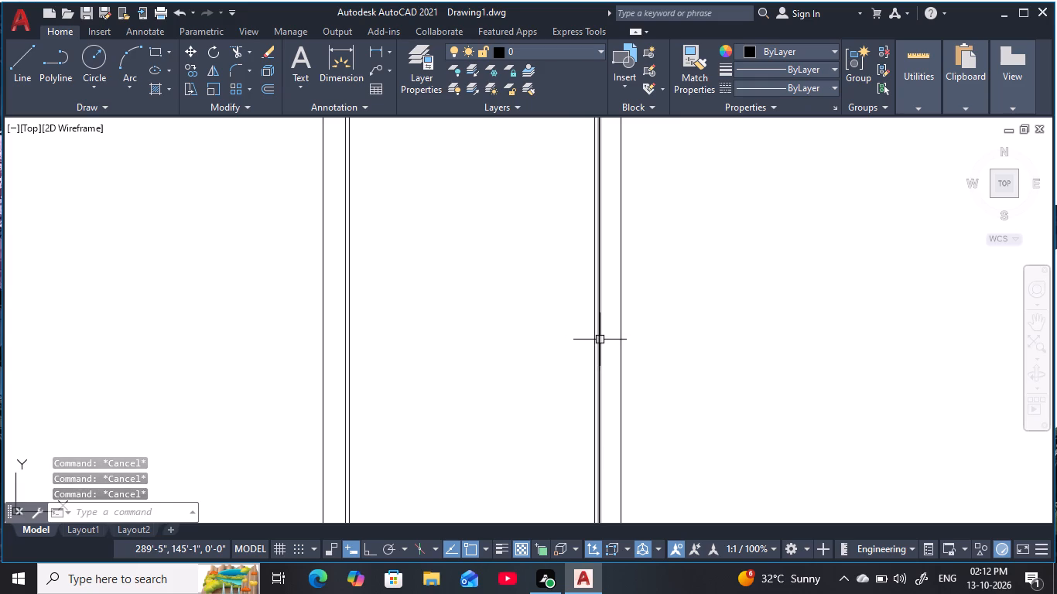
click(600, 340)
text(e)
key(space)
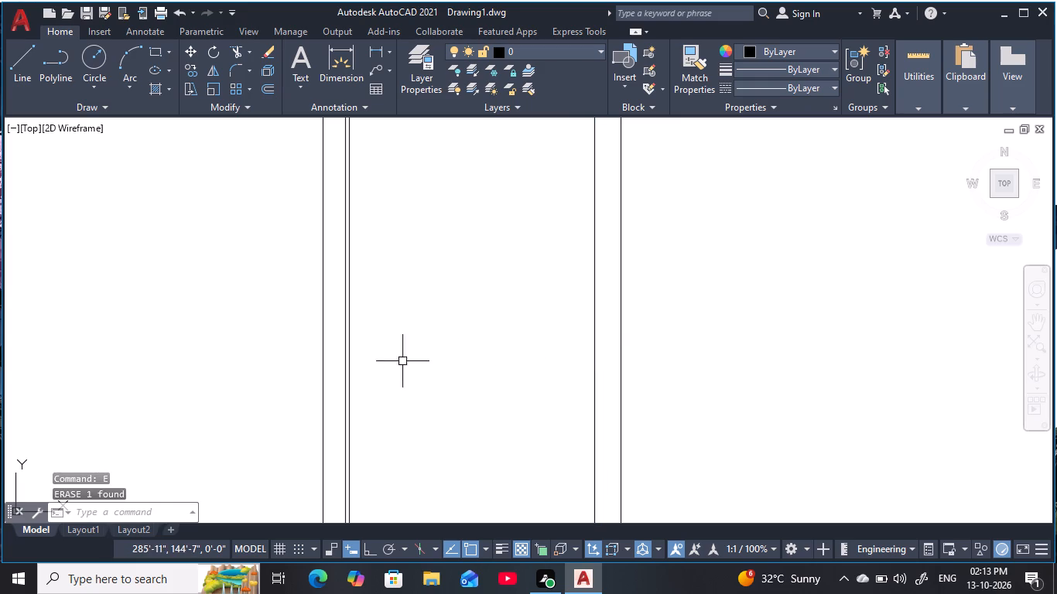
click(344, 337)
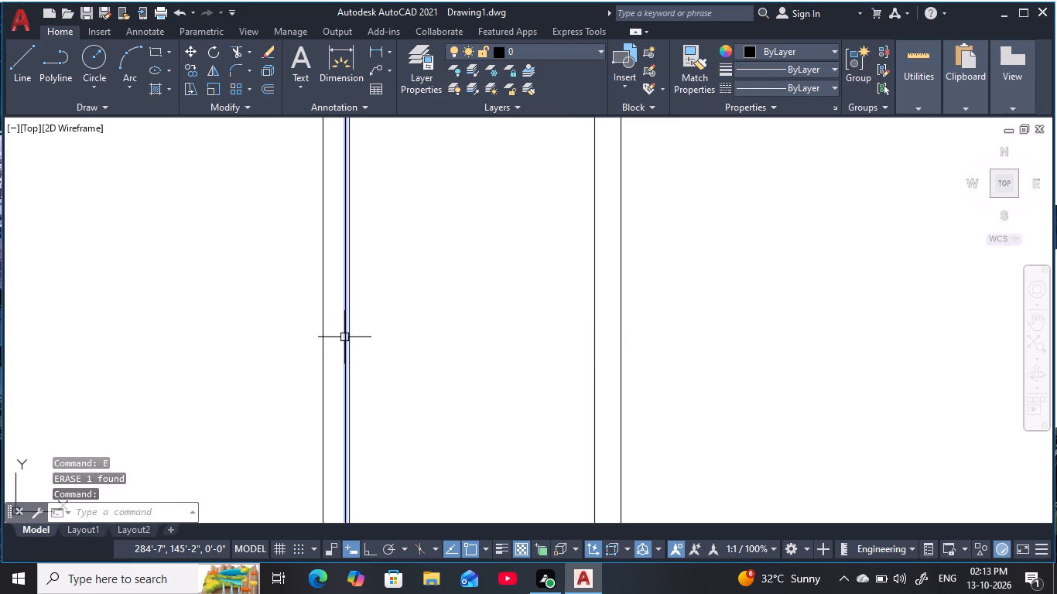
key(e)
key(space)
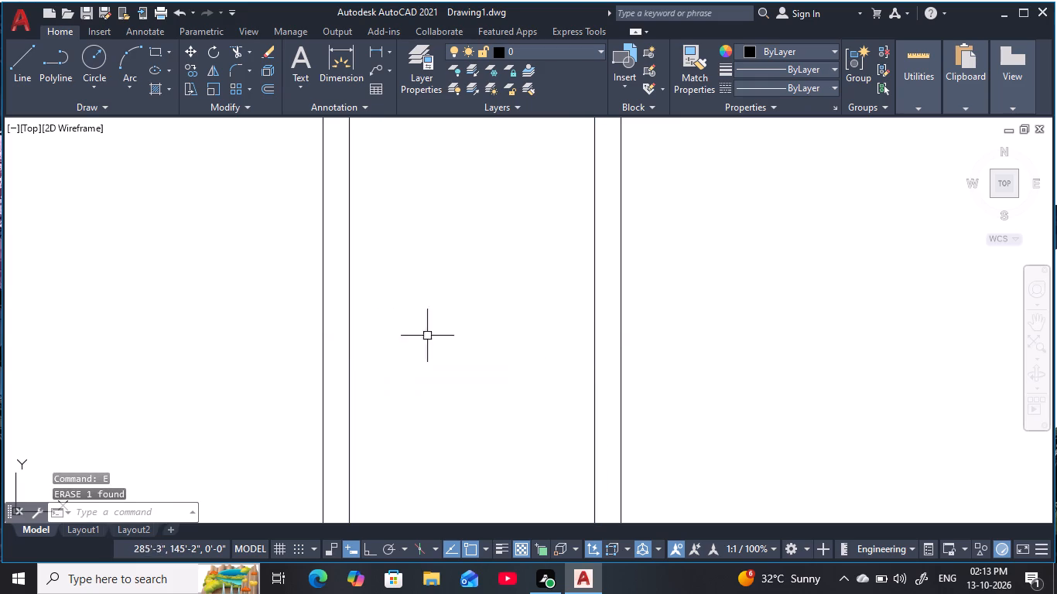
key(Escape)
key(Escape)
key(Escape)
key(Escape)
key(Escape)
key(Escape)
Offset the outermost line of each partition wall 1" inward, into the thickness of that partition.
text(o)
key(space)
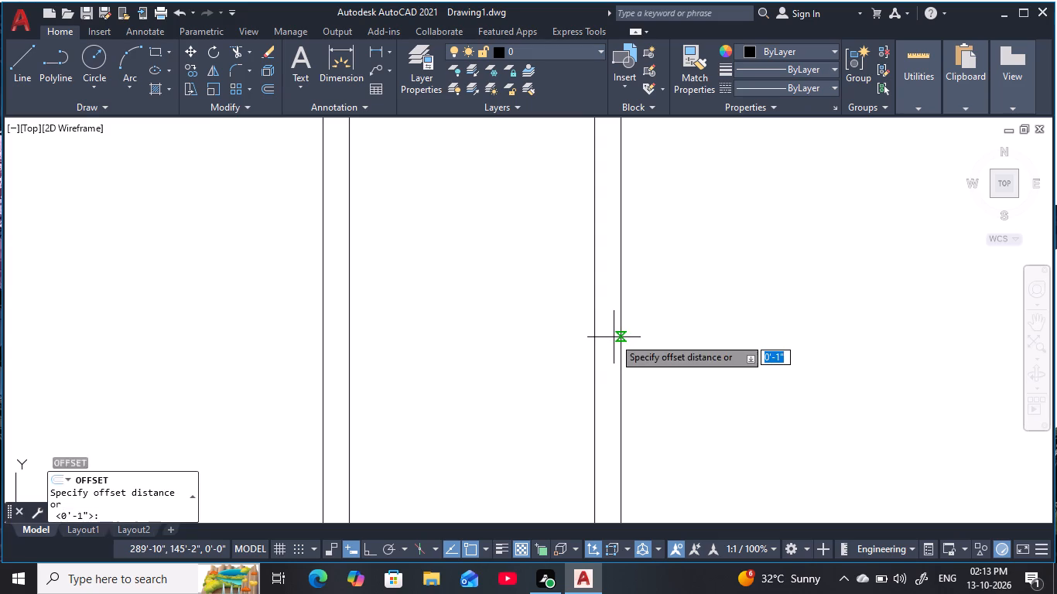
key(1)
key(space)
click(624, 348)
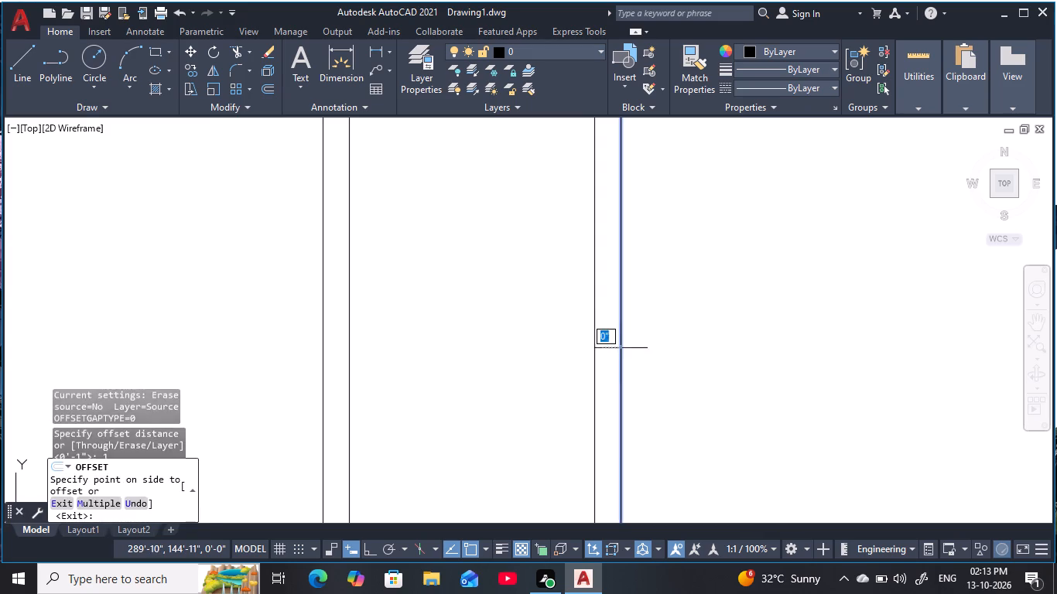
click(596, 358)
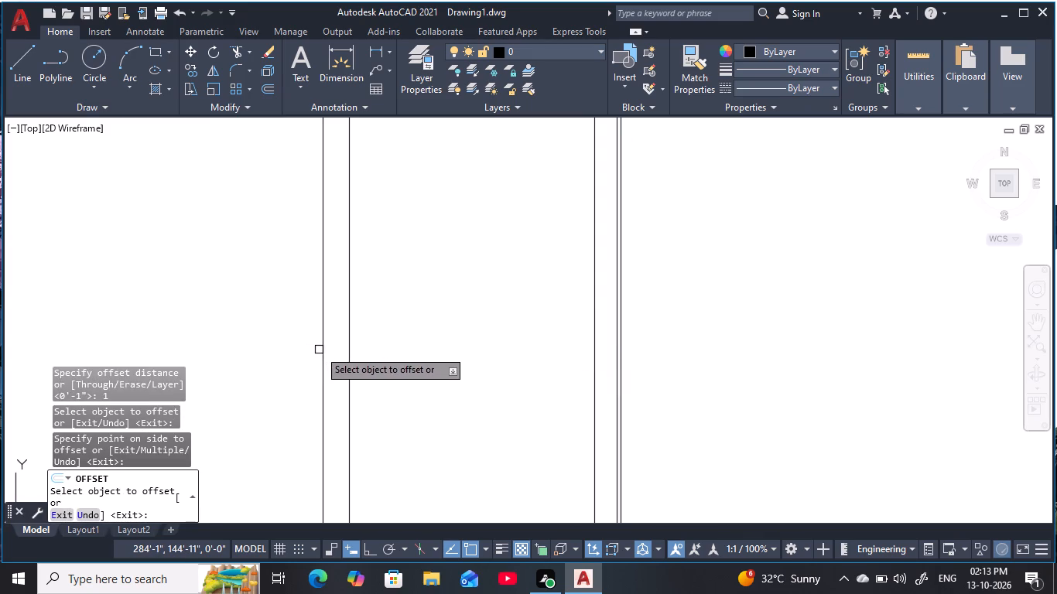
click(321, 350)
click(352, 356)
key(Escape)
key(Escape)
key(Escape)
key(Escape)
key(Escape)
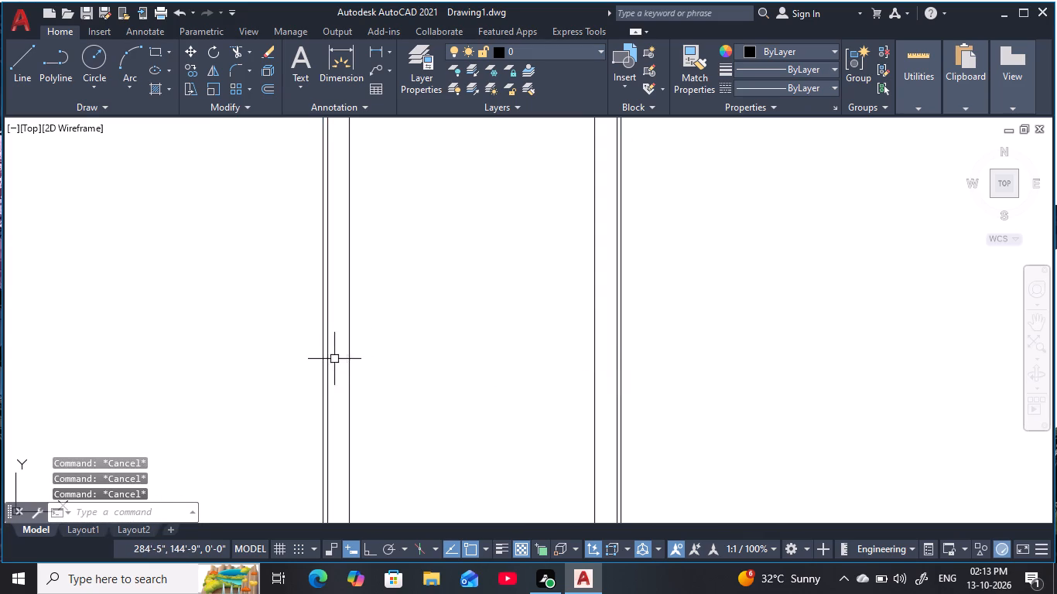
key(Escape)
Erase the new 1" offset line in the west partition and the outermost line of the east partition.
click(323, 348)
text(e)
key(space)
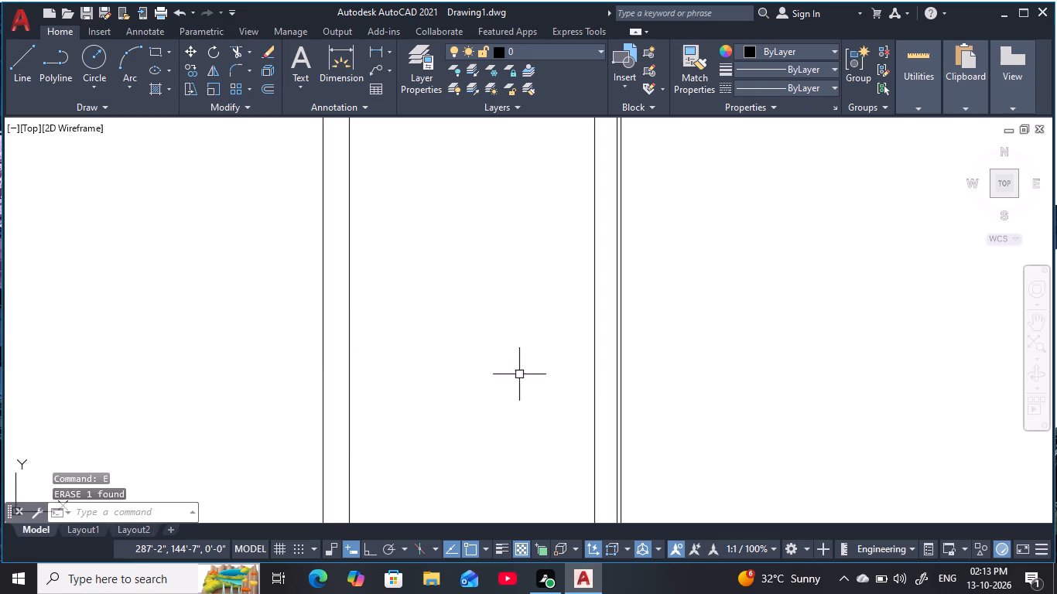
click(621, 361)
key(space)
Offset the inner lines of the west and east side walls 1" toward the inside of the plan.
scroll(546, 374, down, 2)
middle_drag(545, 375, 641, 367)
key(Escape)
key(Escape)
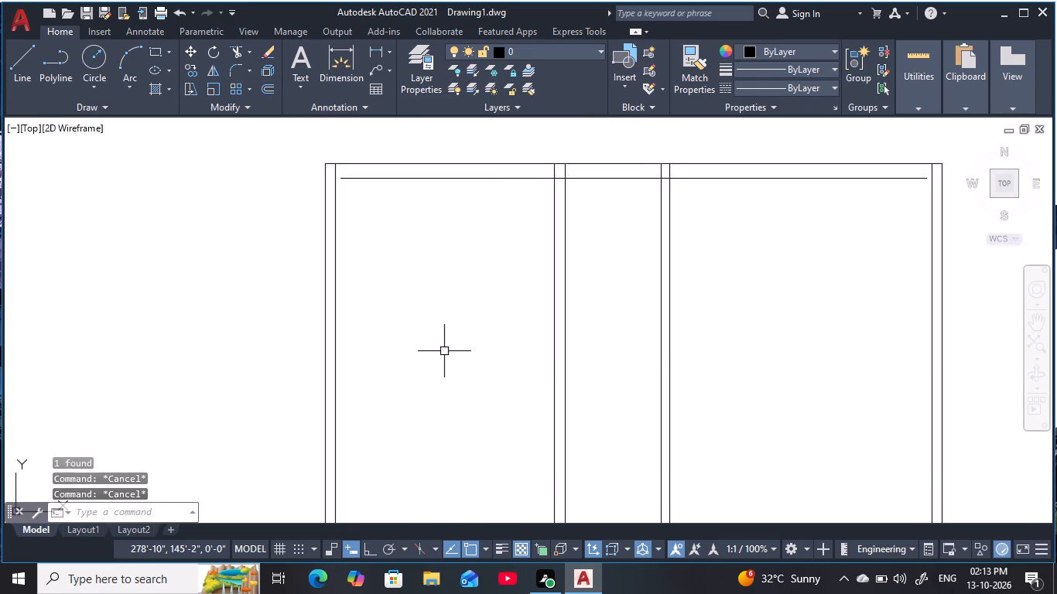
key(Escape)
key(Escape)
key(o)
key(space)
text(1)
key(space)
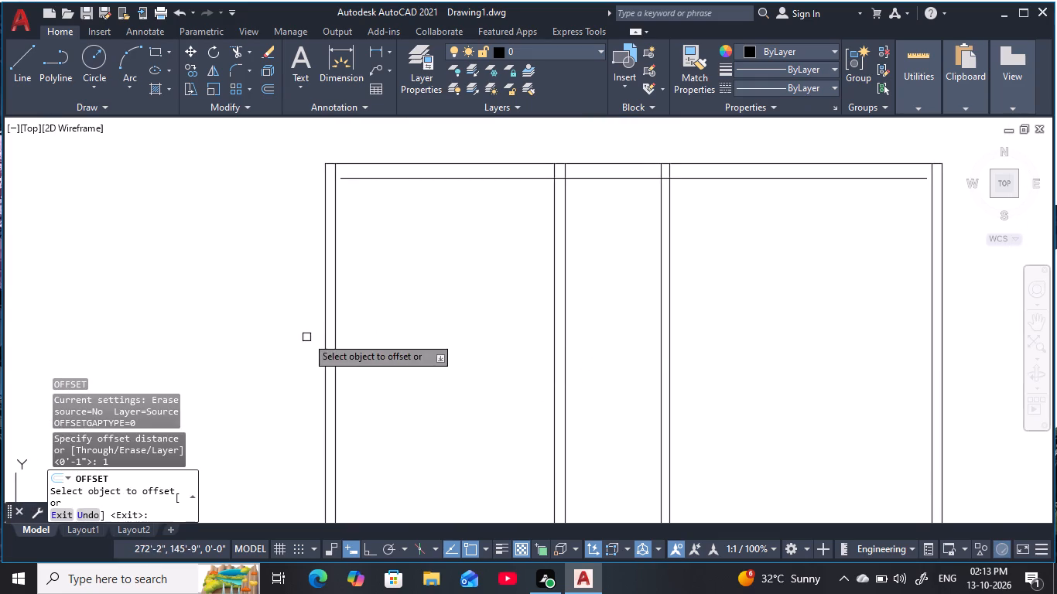
click(337, 342)
click(416, 342)
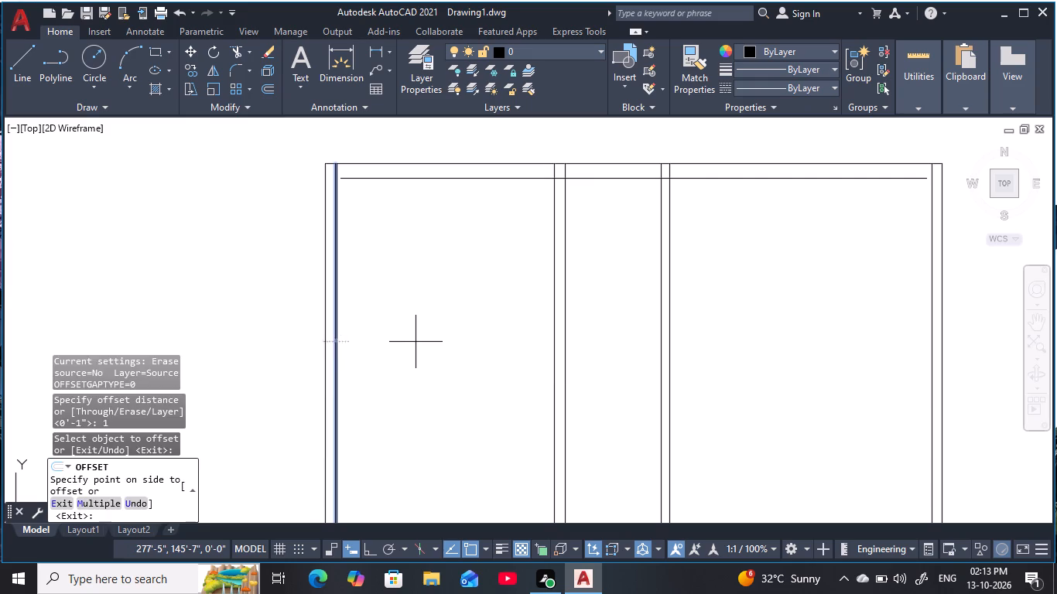
click(934, 387)
click(778, 394)
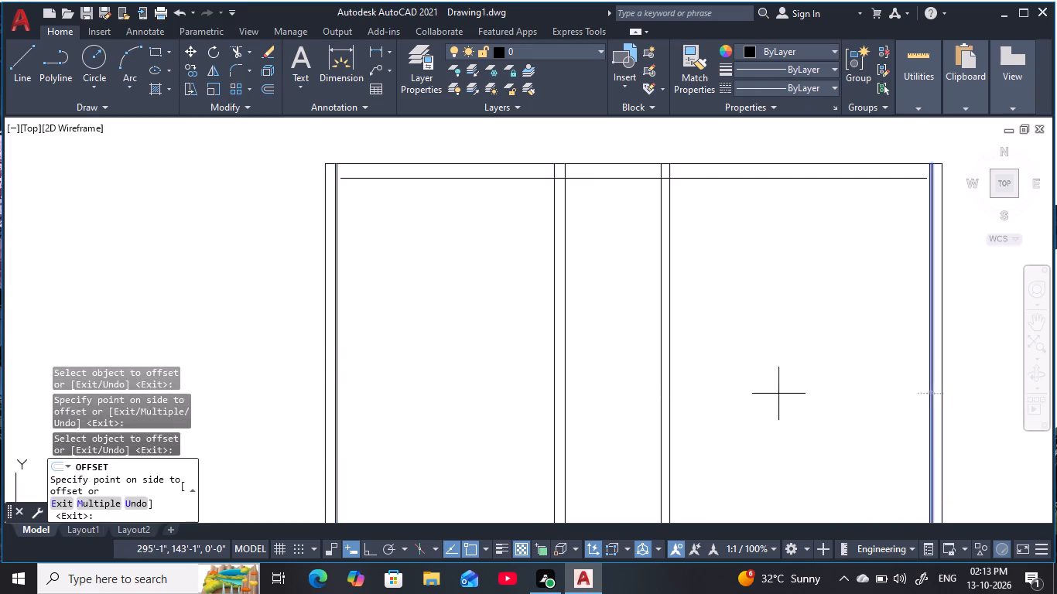
Erase the former inner lines of the west and east side walls, keeping the new 1" offset lines.
key(Escape)
key(Escape)
key(Escape)
scroll(340, 277, up, 3)
key(Escape)
middle_drag(361, 283, 563, 327)
key(Escape)
scroll(555, 326, up, 1)
key(Escape)
key(Escape)
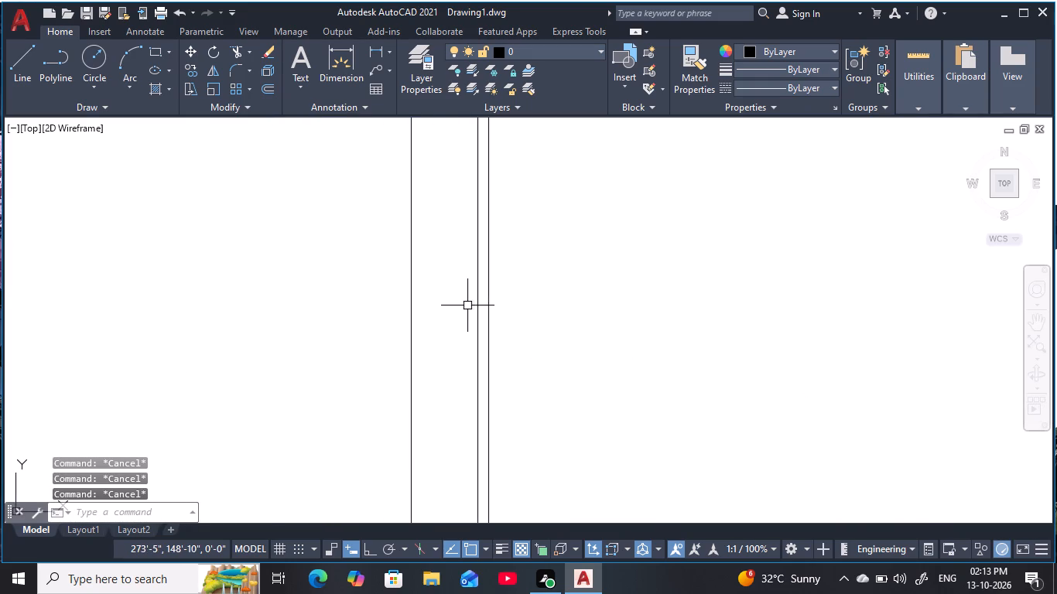
click(478, 302)
key(e)
key(space)
scroll(660, 335, down, 7)
scroll(698, 346, up, 1)
middle_drag(698, 346, 202, 281)
scroll(420, 311, up, 3)
scroll(315, 310, up, 1)
middle_drag(316, 308, 433, 306)
scroll(433, 306, up, 3)
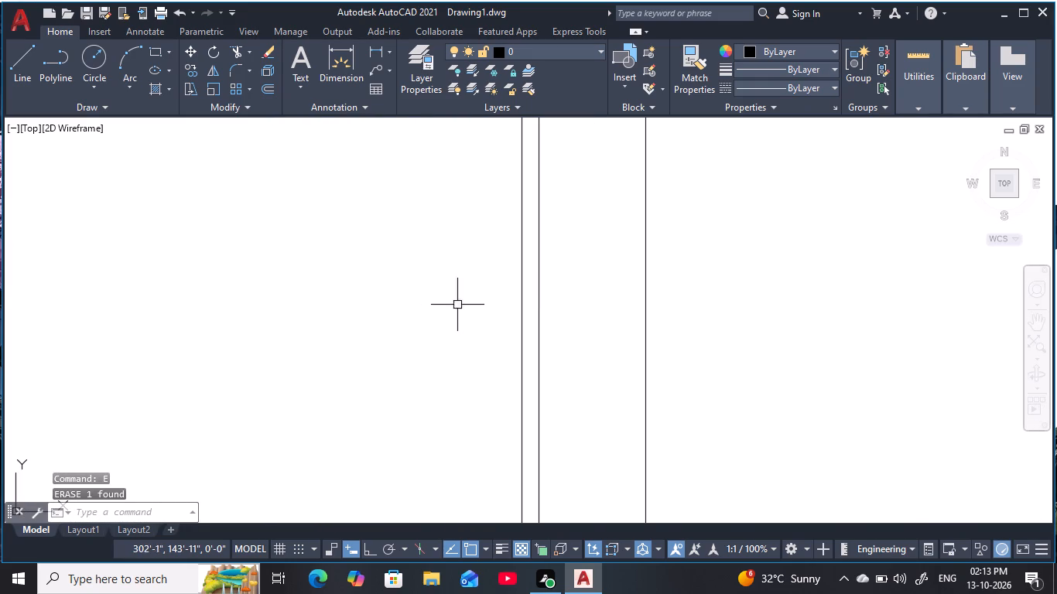
click(540, 304)
key(space)
scroll(535, 311, down, 6)
middle_drag(405, 316, 484, 479)
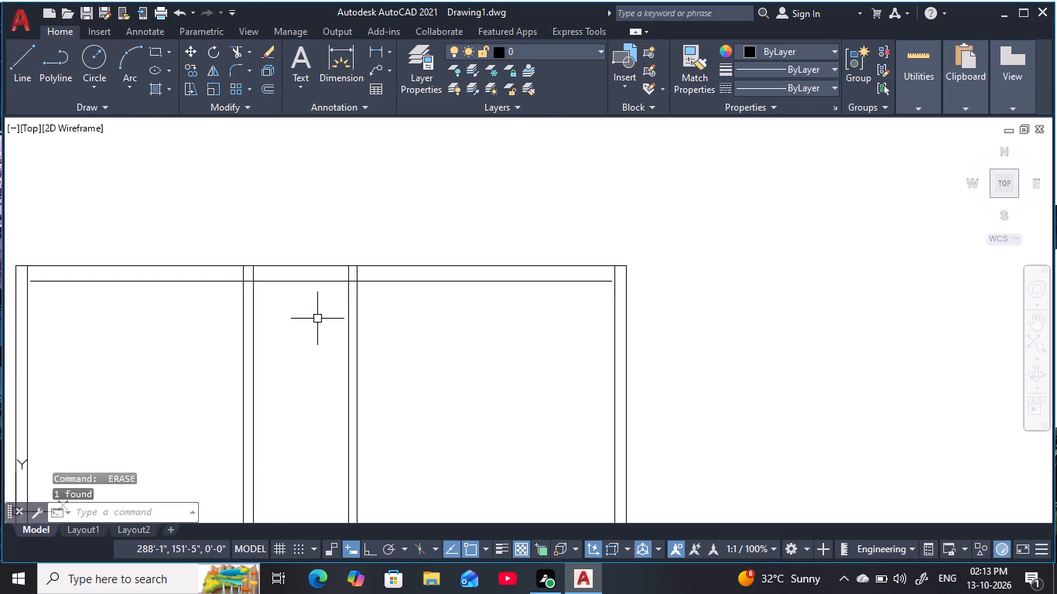
Erase the inner line of the north wall that stops short of the side walls.
scroll(311, 312, up, 3)
middle_drag(329, 317, 453, 387)
scroll(446, 386, down, 4)
middle_drag(470, 381, 473, 353)
key(Escape)
key(Escape)
key(Escape)
key(Escape)
middle_drag(333, 353, 338, 350)
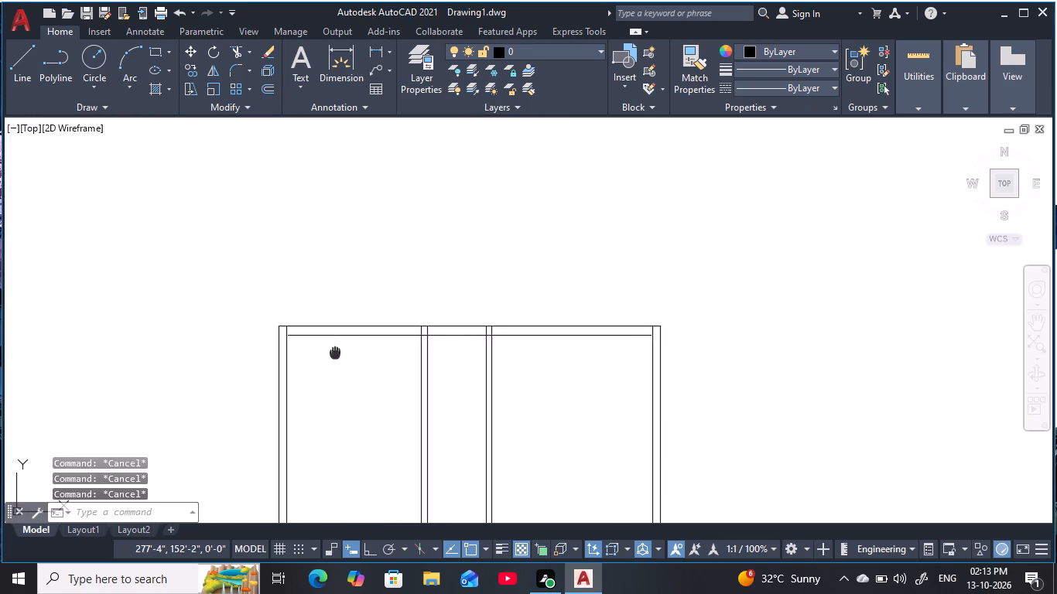
middle_drag(338, 350, 375, 295)
key(Escape)
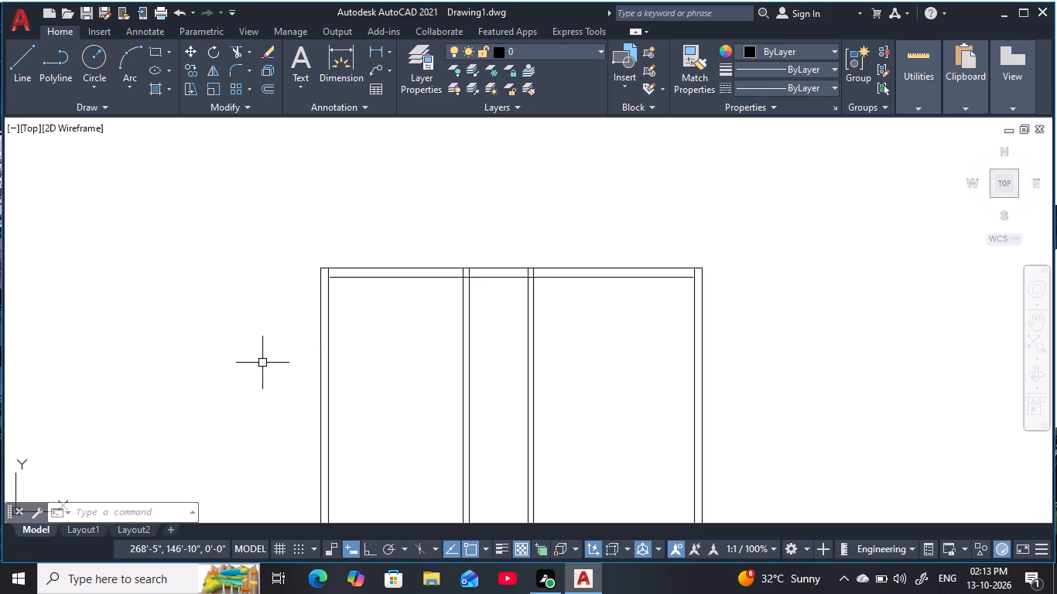
scroll(315, 428, down, 1)
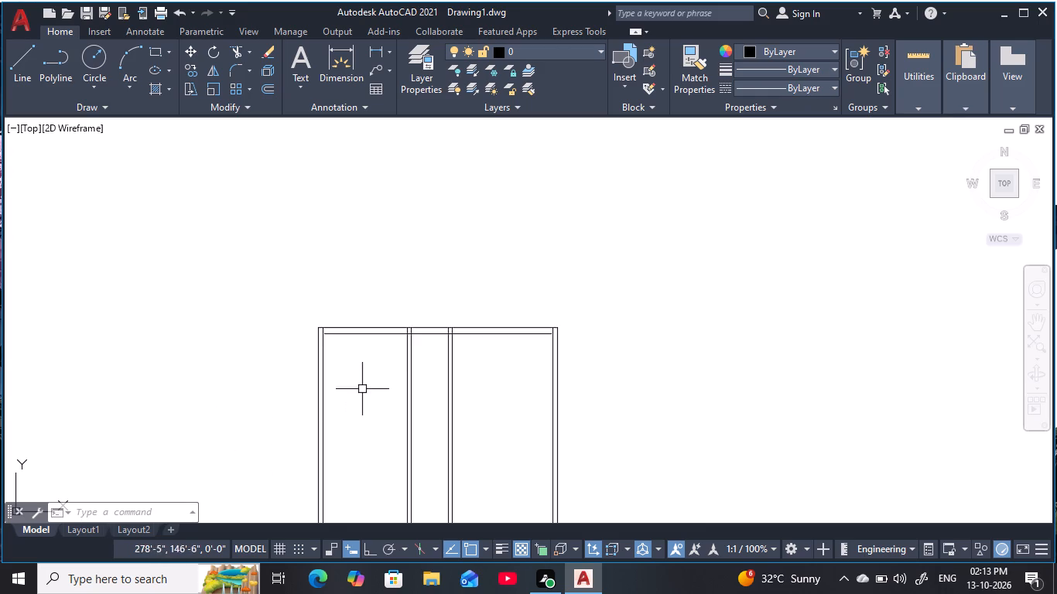
middle_drag(385, 365, 409, 334)
scroll(386, 296, up, 3)
key(Escape)
key(Escape)
key(Escape)
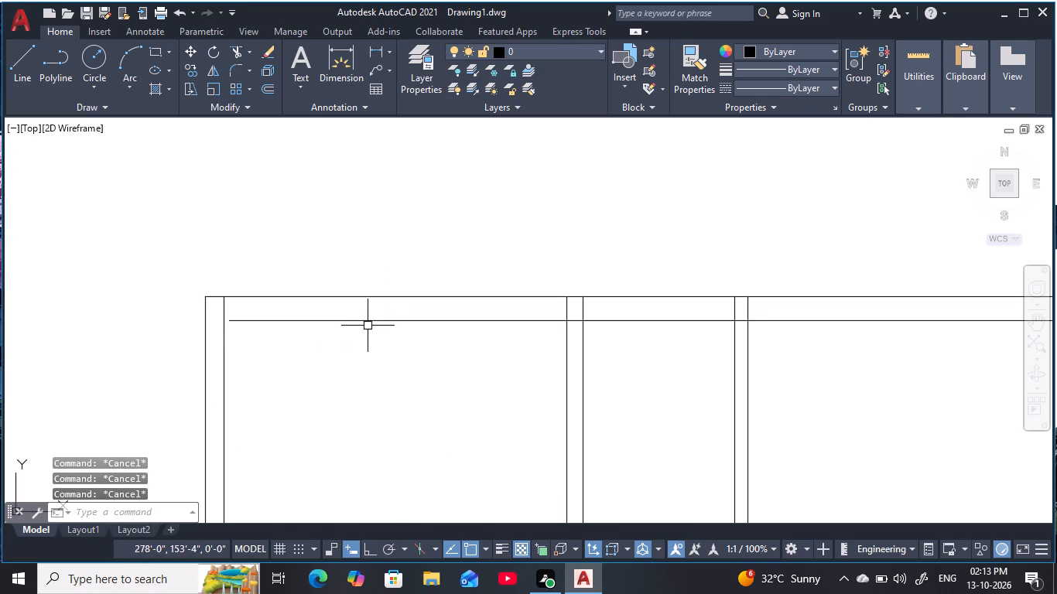
click(368, 323)
key(e)
key(space)
key(Escape)
key(Escape)
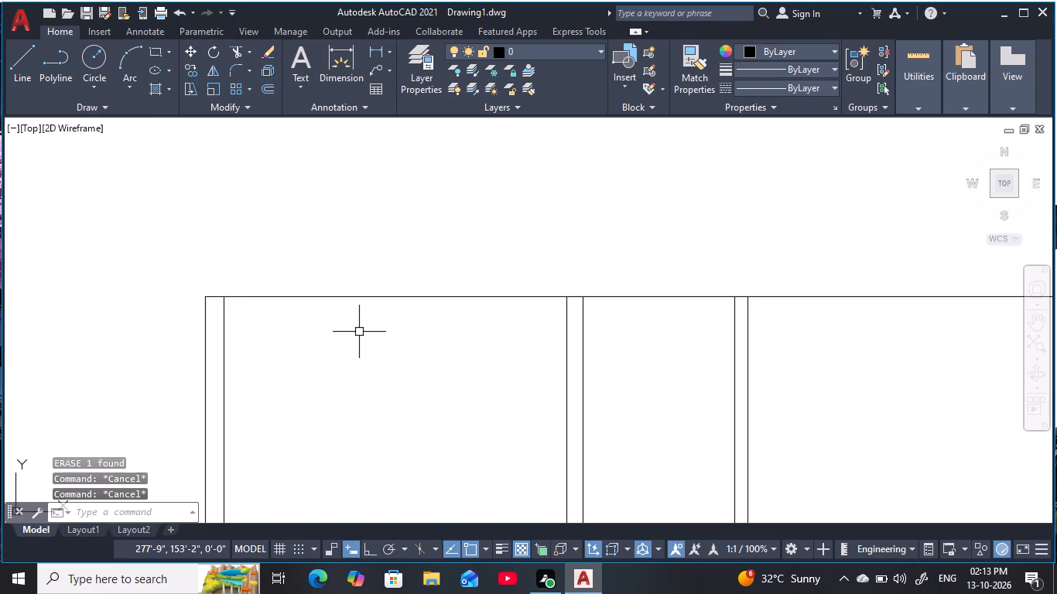
key(Escape)
key(Escape)
key(Escape)
Offset the outer line of the north wall 8" toward the inside of the plan.
key(o)
key(space)
key(8)
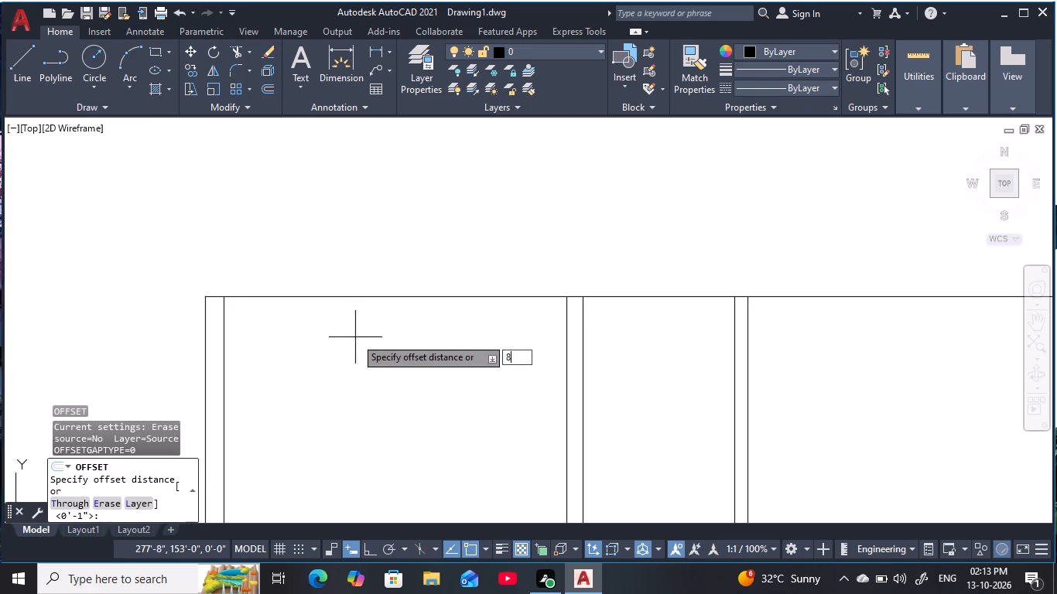
key(space)
click(387, 299)
click(386, 397)
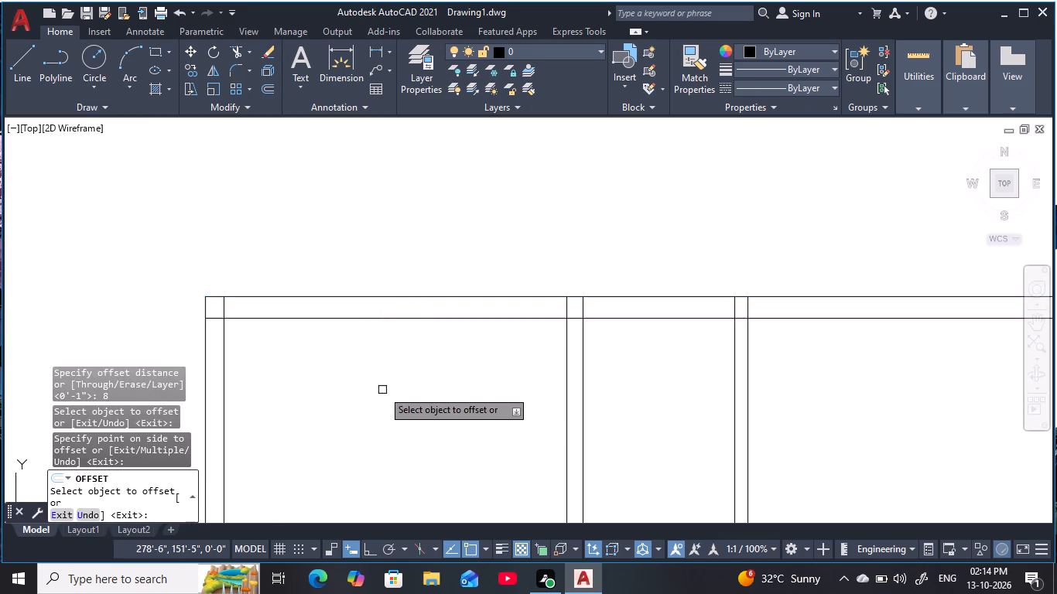
scroll(382, 390, down, 1)
middle_drag(381, 389, 431, 228)
scroll(430, 228, down, 2)
middle_drag(405, 306, 387, 271)
key(Escape)
key(Escape)
key(Escape)
key(Escape)
key(Escape)
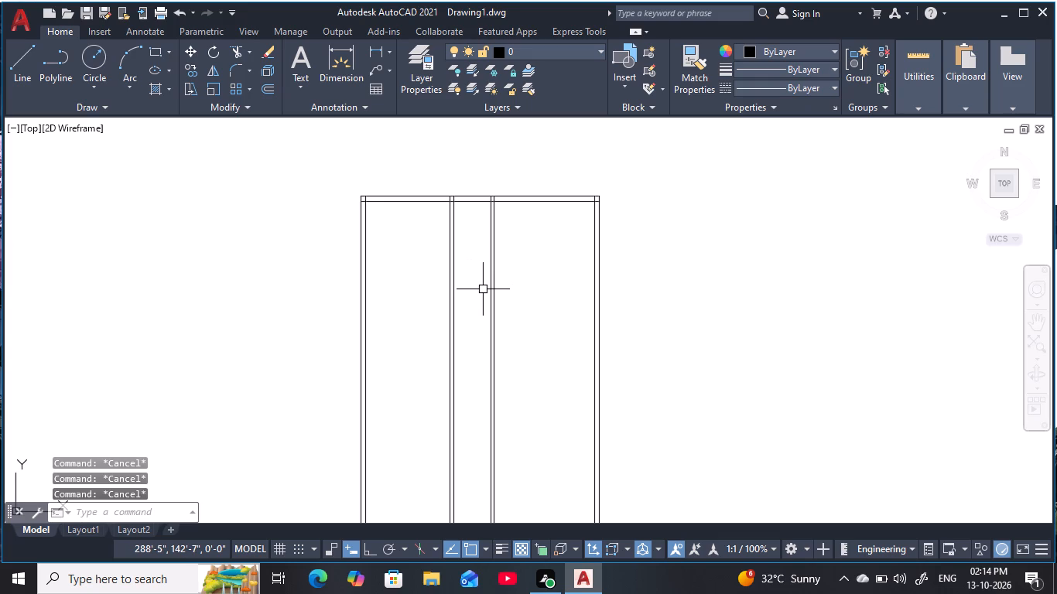
key(Escape)
key(Escape)
key(Escape)
key(Escape)
Offset the inner line of the north wall 13'4" southward into the plan.
key(o)
key(space)
key(1)
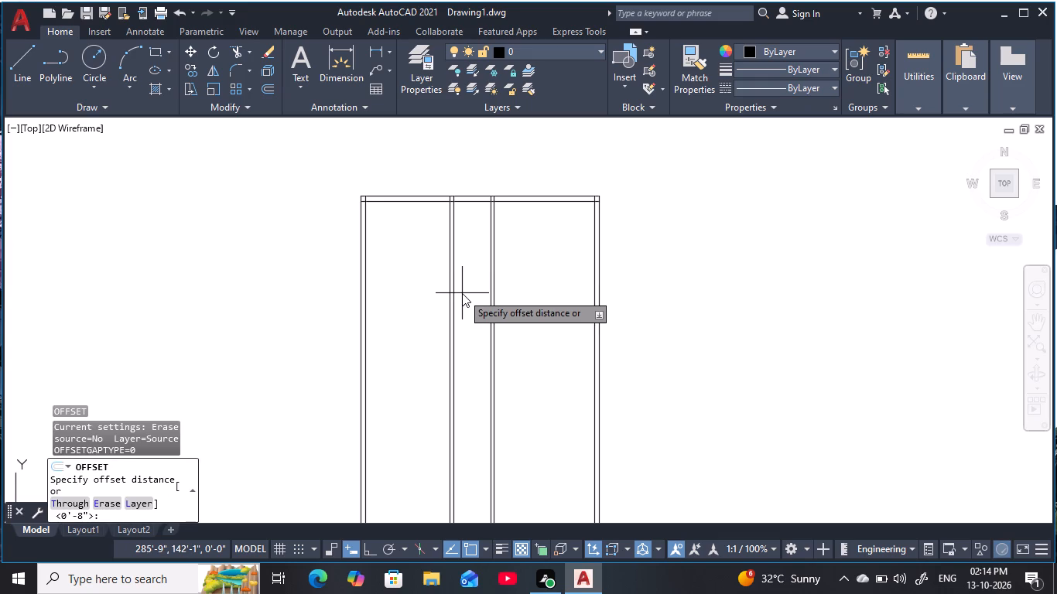
key(3)
key(apostrophe)
text(4)
key(space)
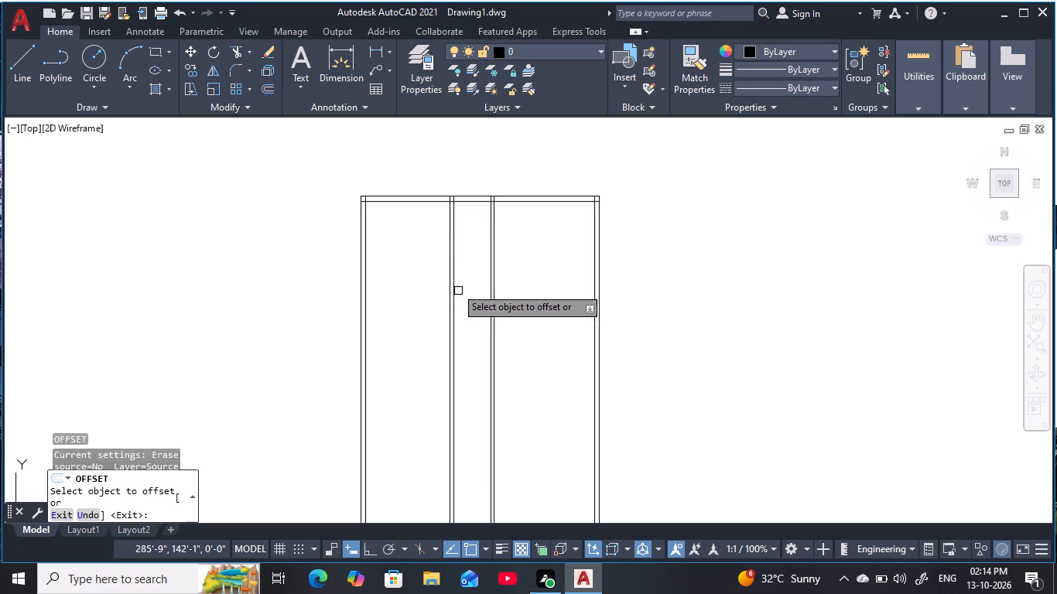
click(425, 203)
click(381, 427)
key(Escape)
key(Escape)
key(Escape)
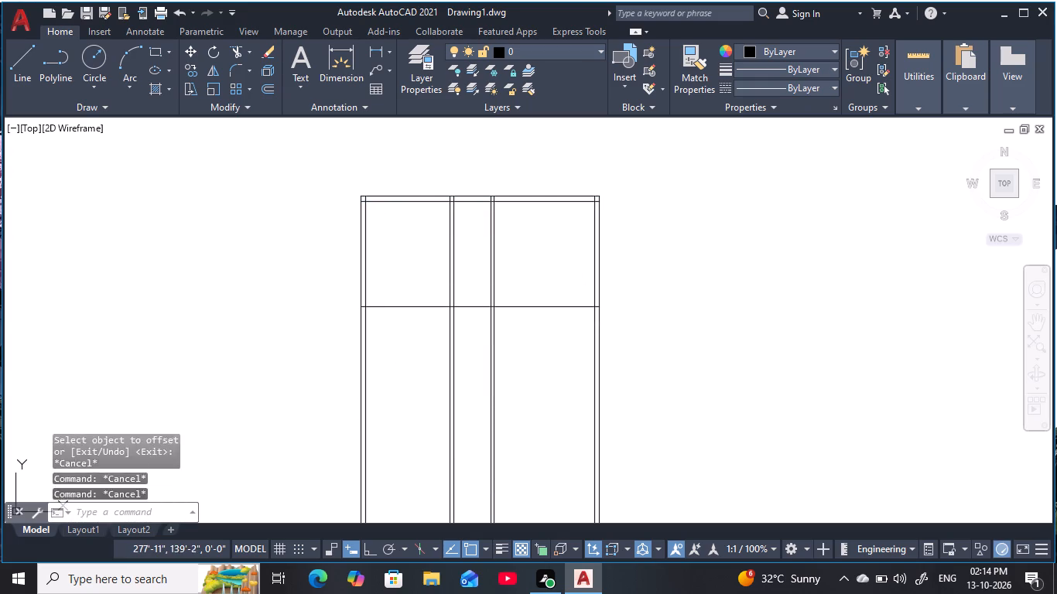
key(Escape)
key(Escape)
Measure the clear width of the northwest room between the west wall and the west partition.
key(d)
text(li)
key(space)
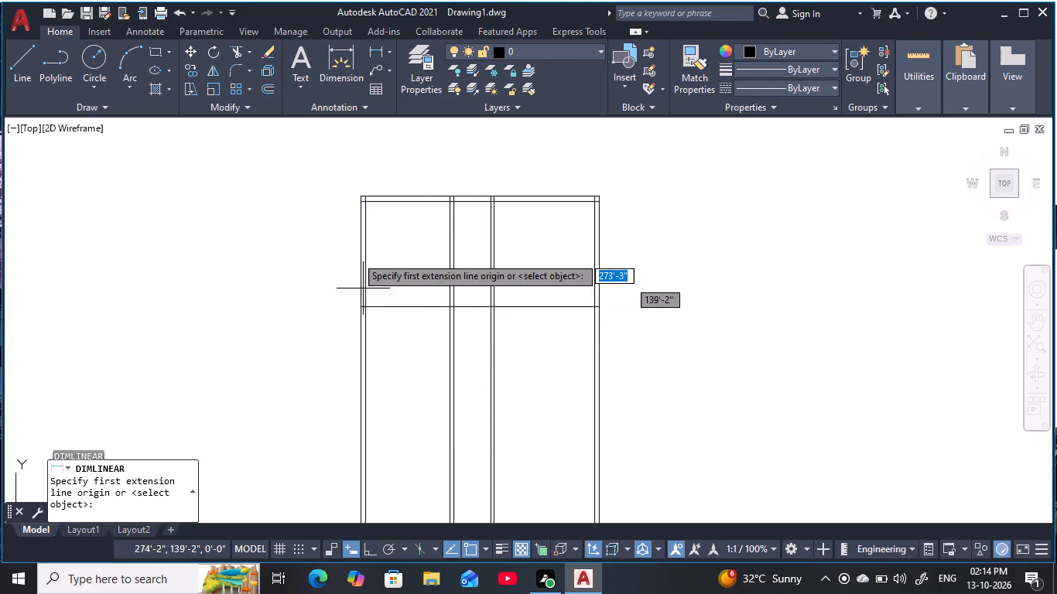
scroll(360, 247, up, 2)
click(373, 266)
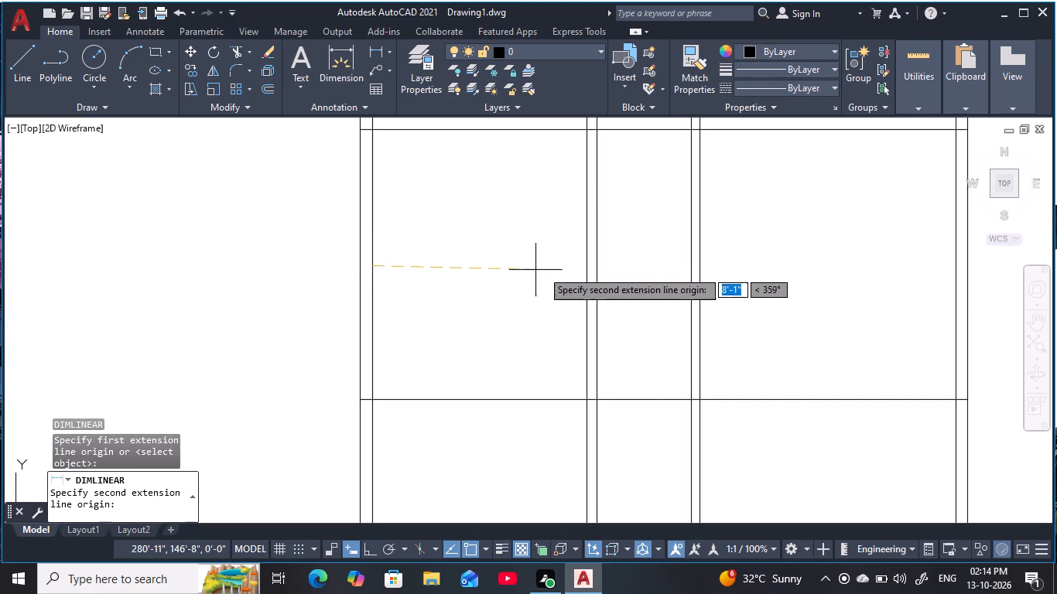
click(588, 265)
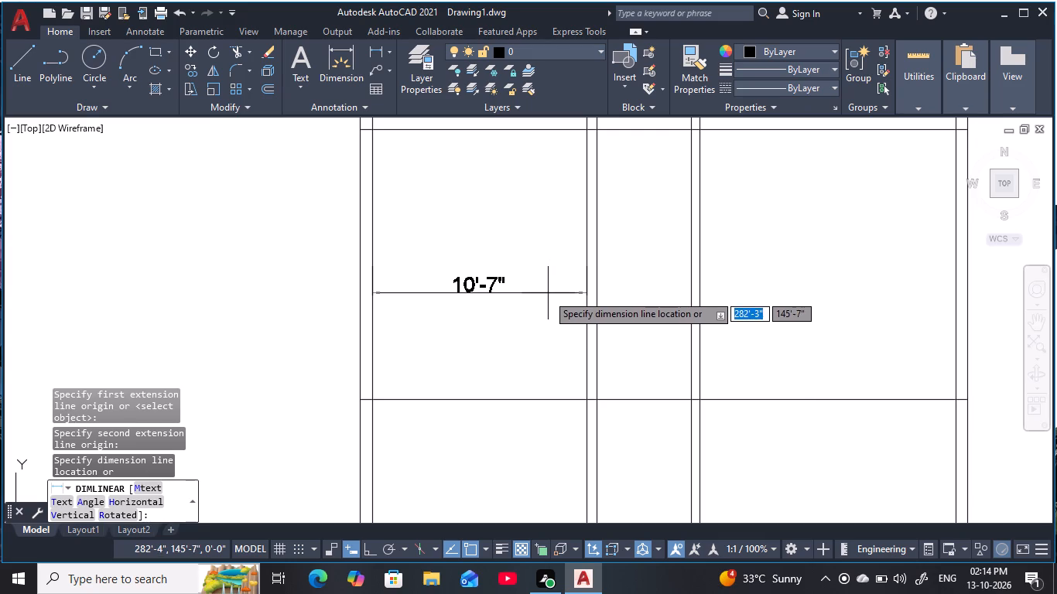
key(Escape)
key(Escape)
key(Escape)
key(Escape)
key(Escape)
key(Escape)
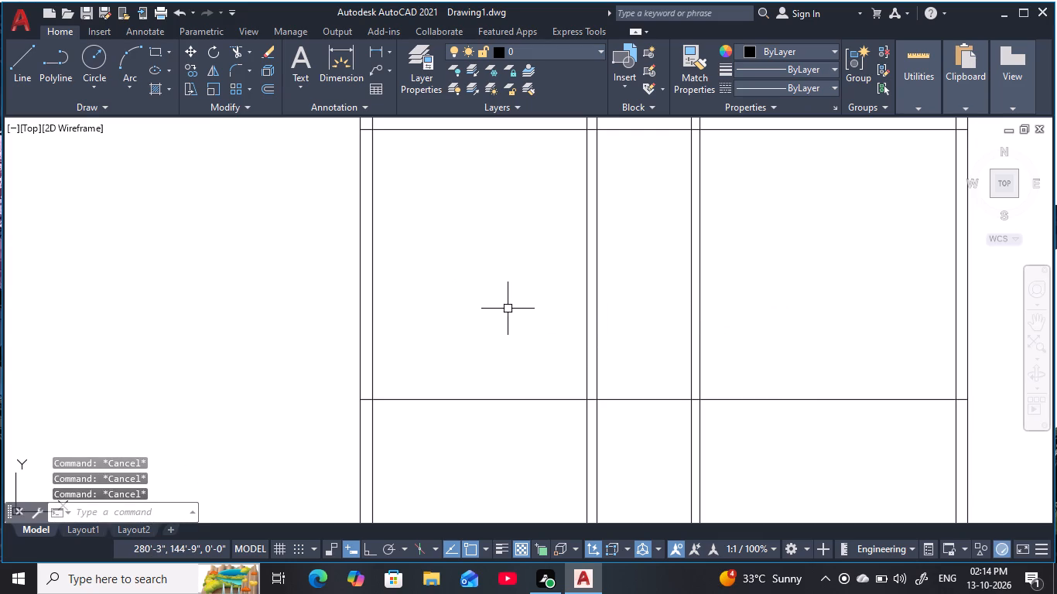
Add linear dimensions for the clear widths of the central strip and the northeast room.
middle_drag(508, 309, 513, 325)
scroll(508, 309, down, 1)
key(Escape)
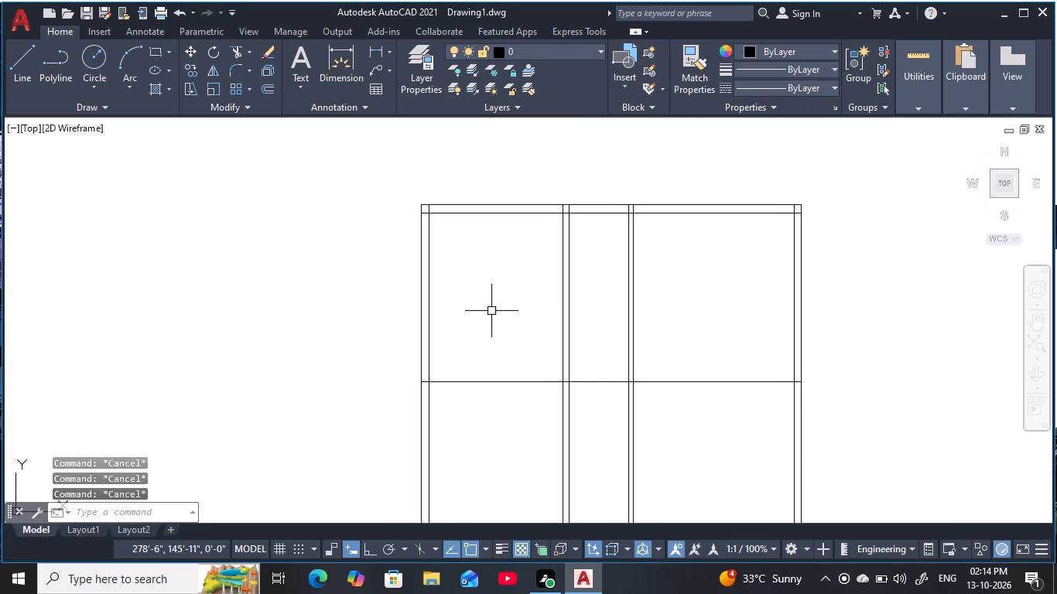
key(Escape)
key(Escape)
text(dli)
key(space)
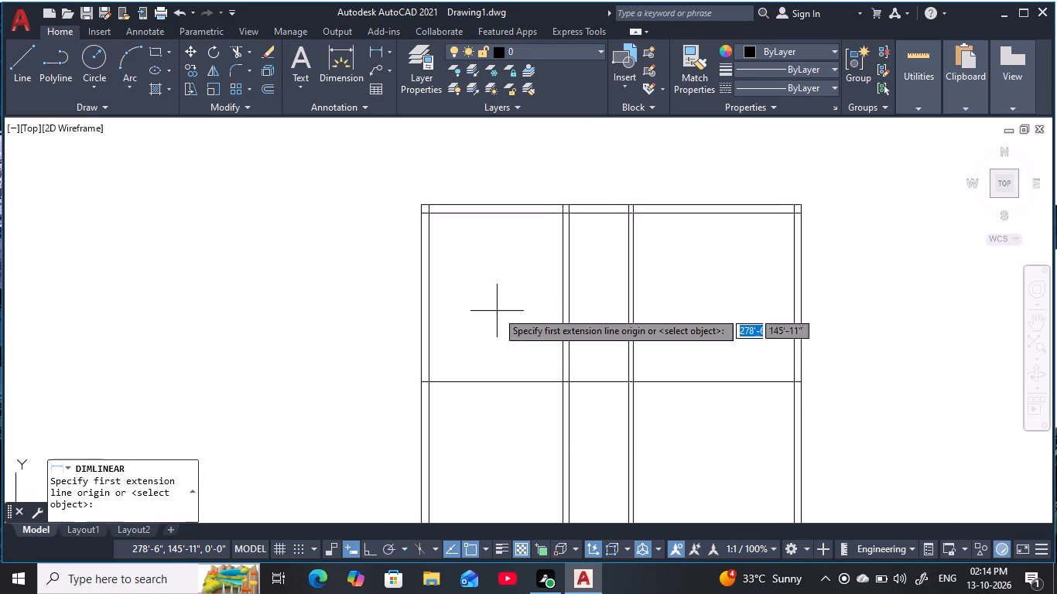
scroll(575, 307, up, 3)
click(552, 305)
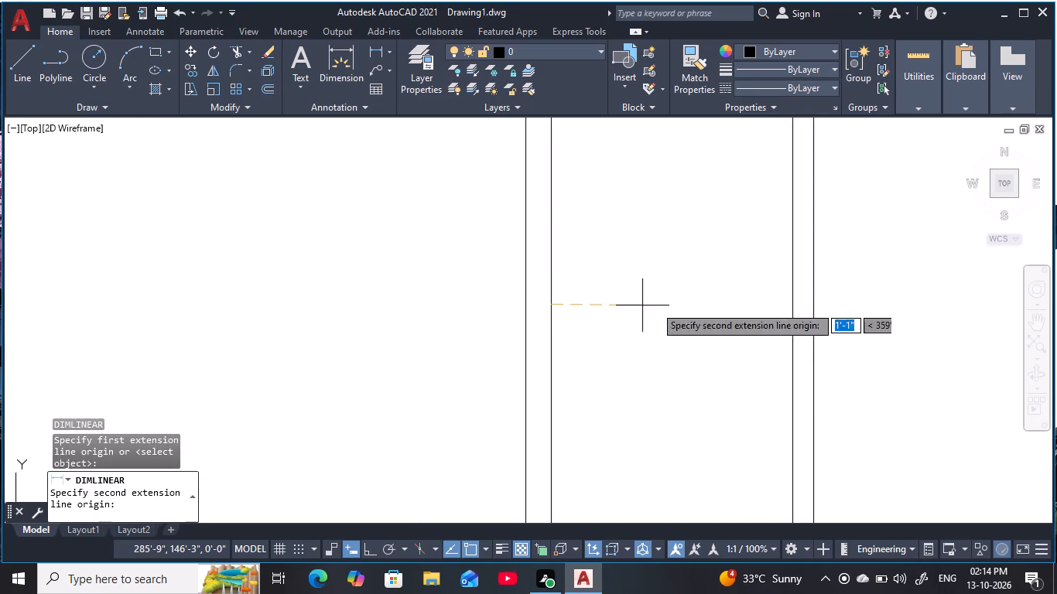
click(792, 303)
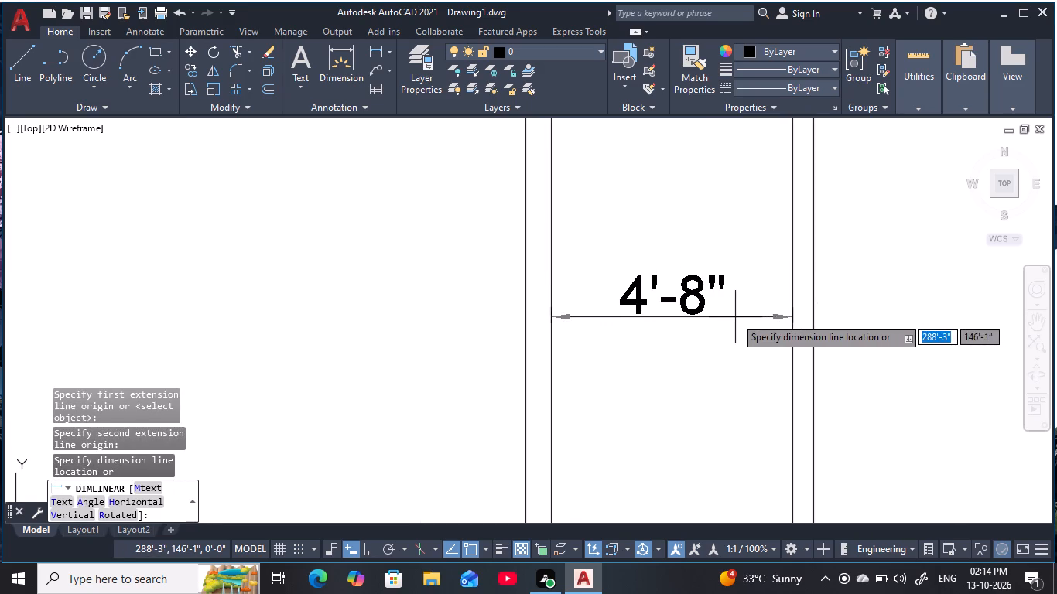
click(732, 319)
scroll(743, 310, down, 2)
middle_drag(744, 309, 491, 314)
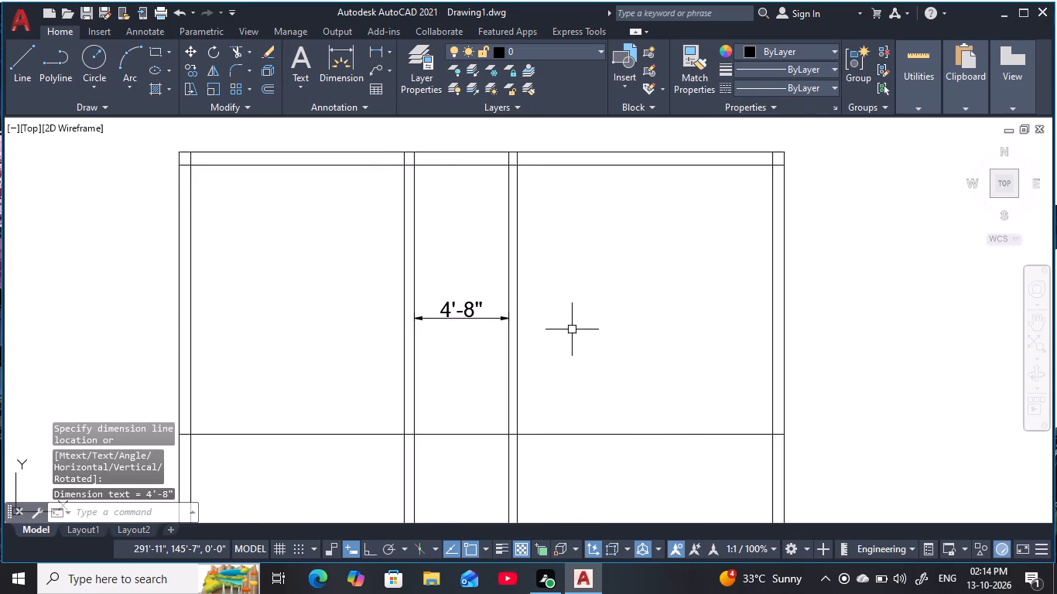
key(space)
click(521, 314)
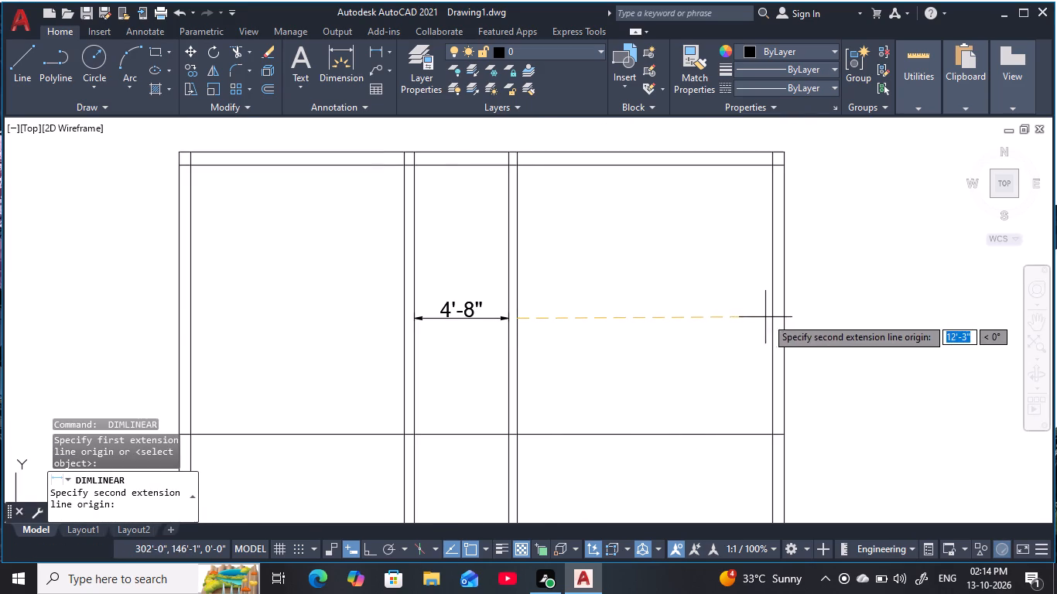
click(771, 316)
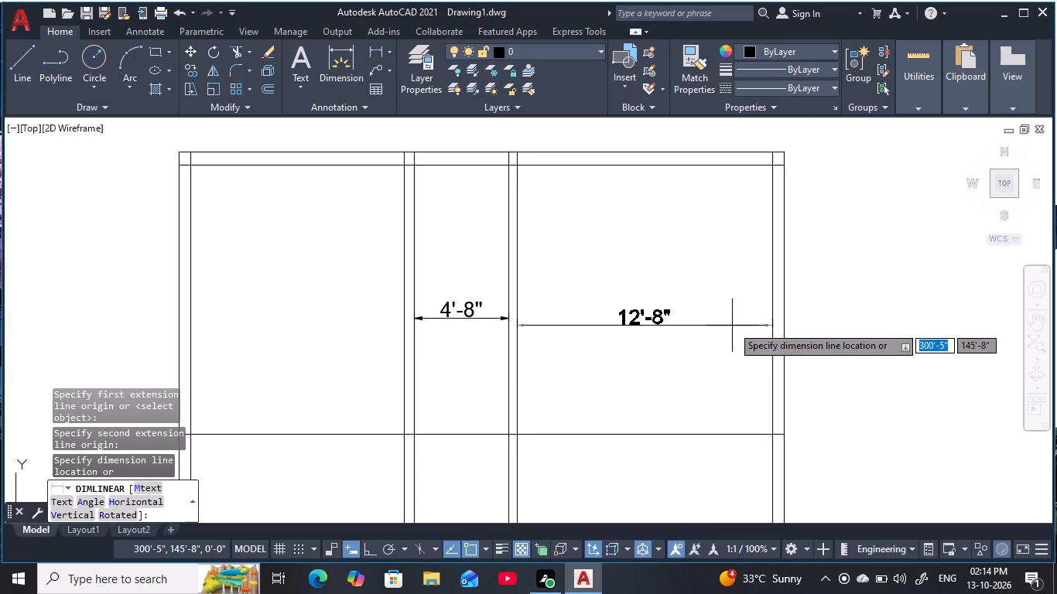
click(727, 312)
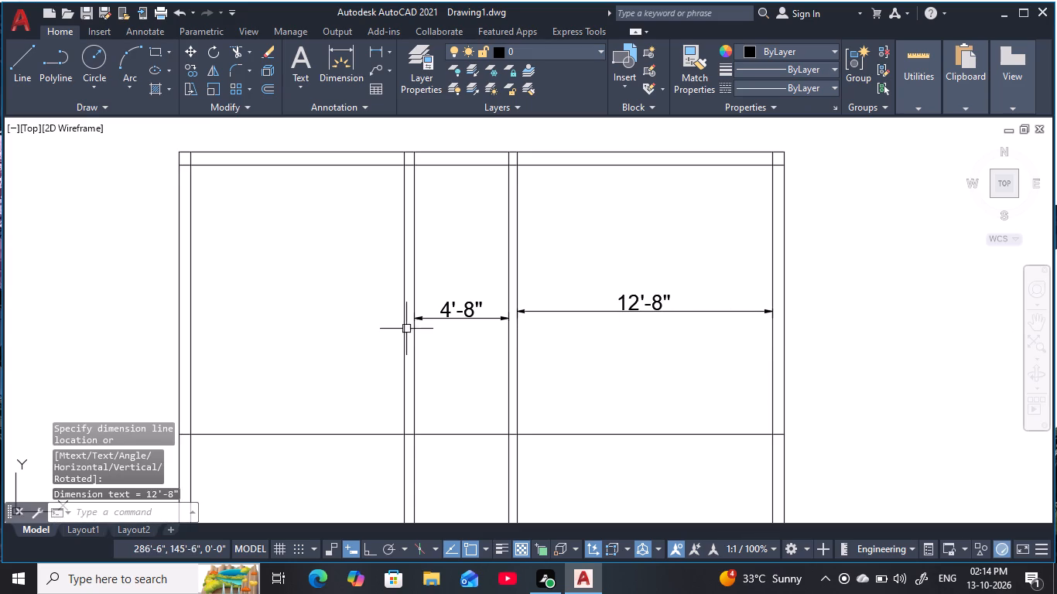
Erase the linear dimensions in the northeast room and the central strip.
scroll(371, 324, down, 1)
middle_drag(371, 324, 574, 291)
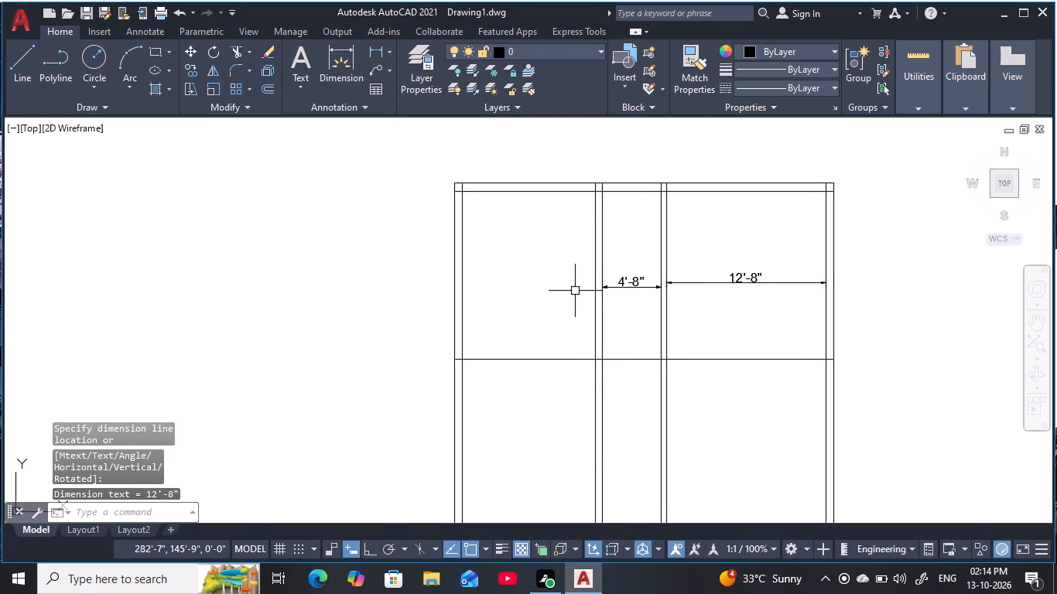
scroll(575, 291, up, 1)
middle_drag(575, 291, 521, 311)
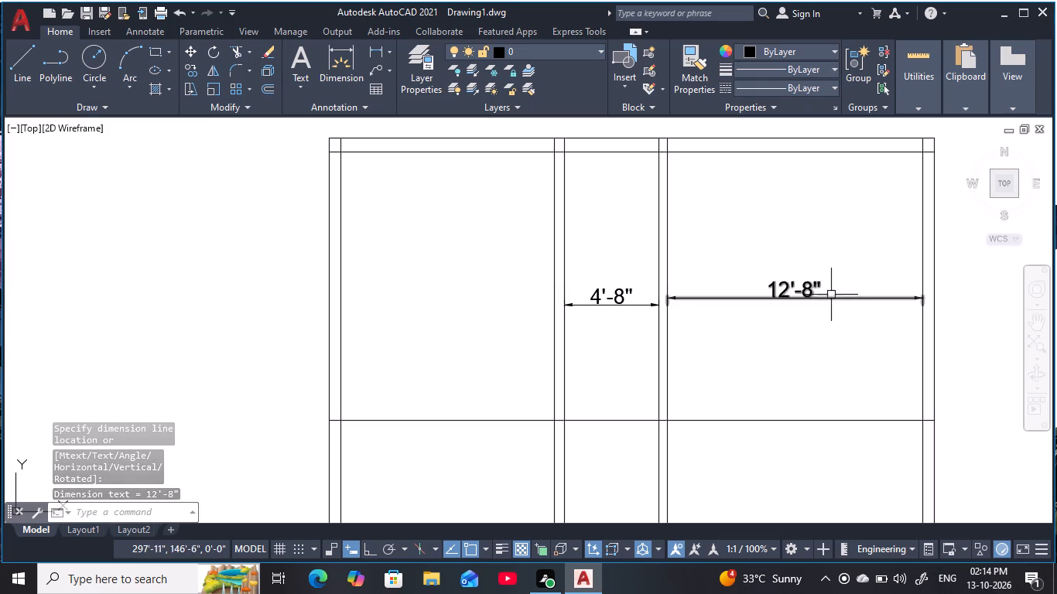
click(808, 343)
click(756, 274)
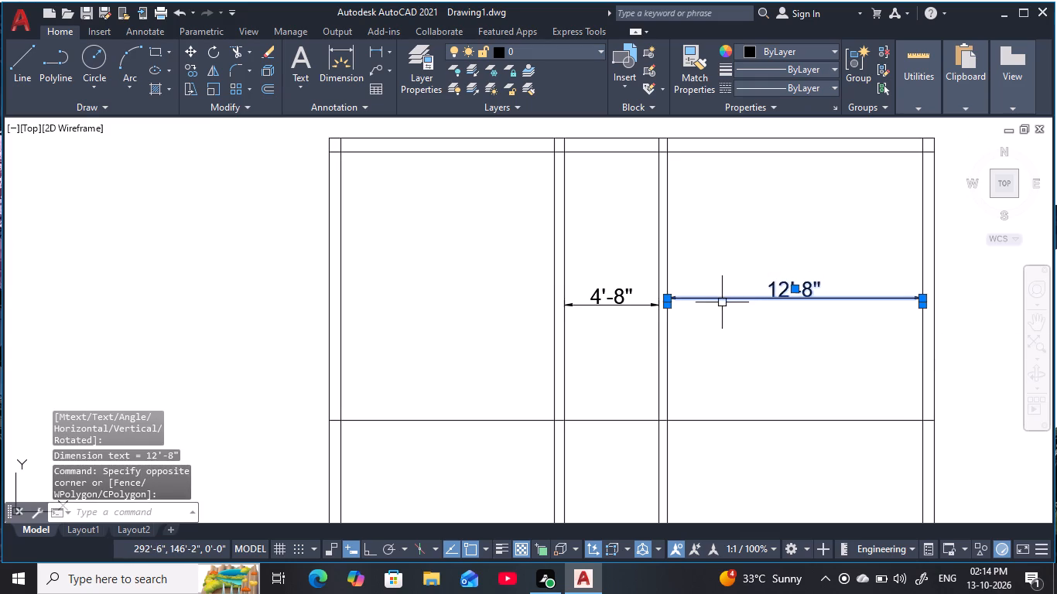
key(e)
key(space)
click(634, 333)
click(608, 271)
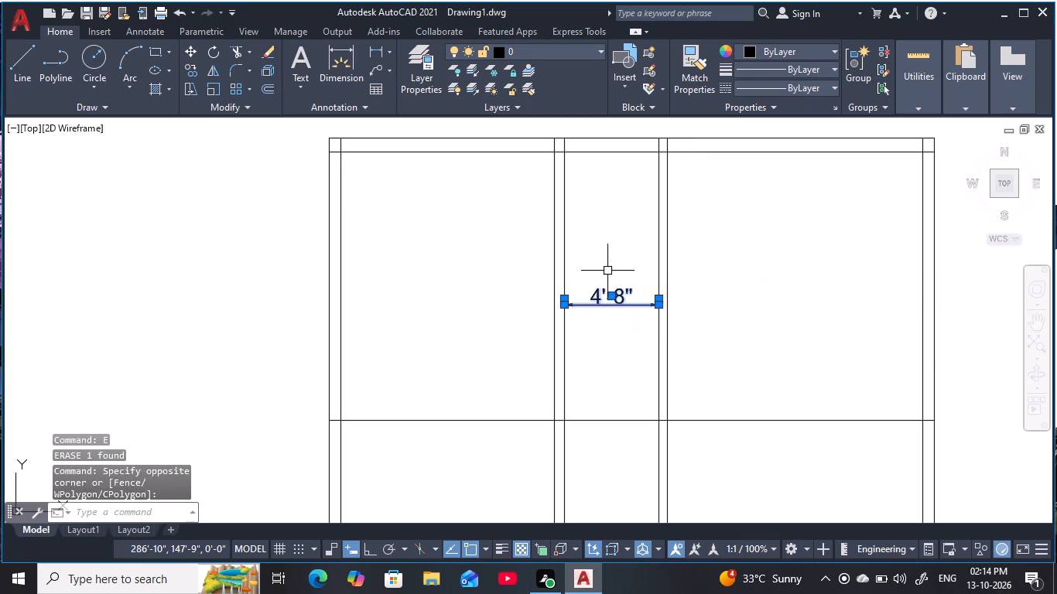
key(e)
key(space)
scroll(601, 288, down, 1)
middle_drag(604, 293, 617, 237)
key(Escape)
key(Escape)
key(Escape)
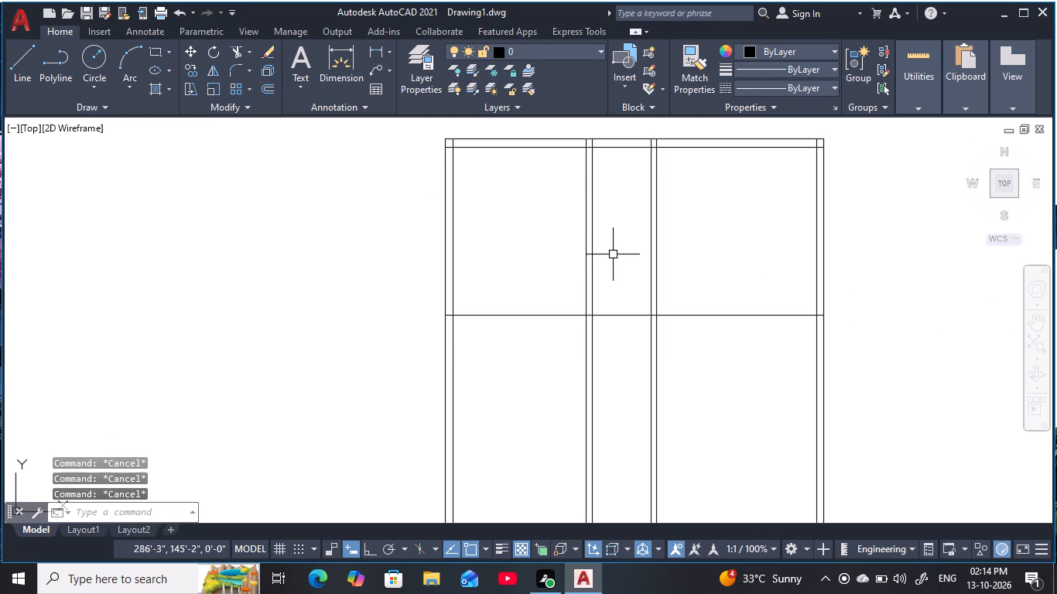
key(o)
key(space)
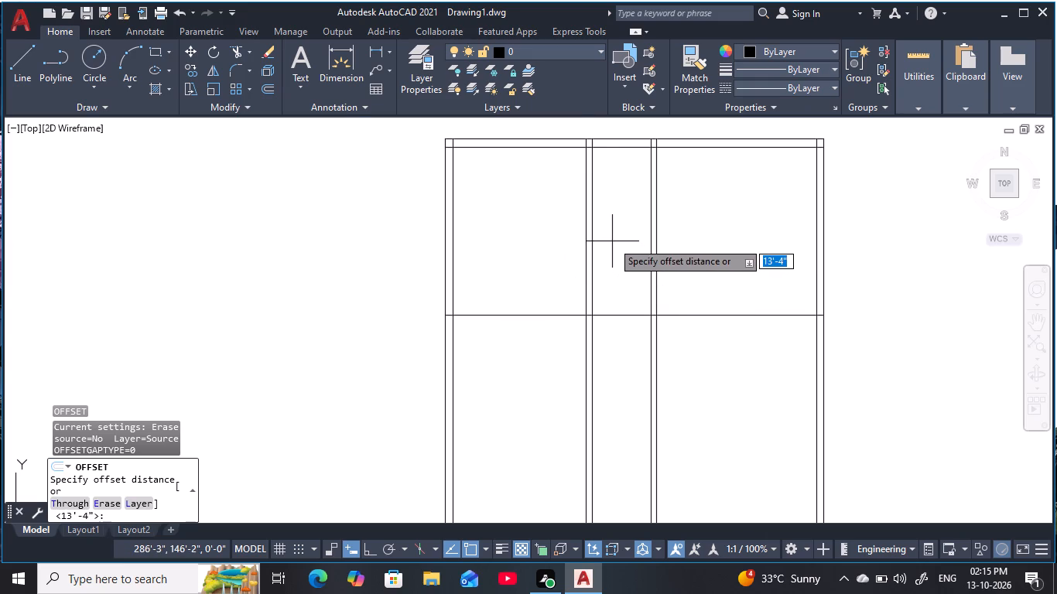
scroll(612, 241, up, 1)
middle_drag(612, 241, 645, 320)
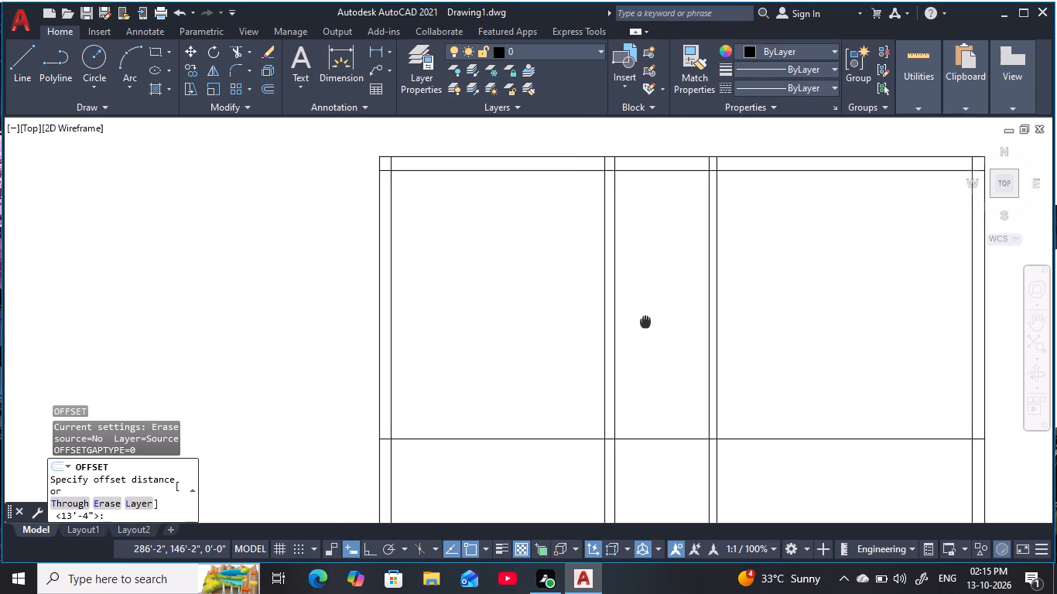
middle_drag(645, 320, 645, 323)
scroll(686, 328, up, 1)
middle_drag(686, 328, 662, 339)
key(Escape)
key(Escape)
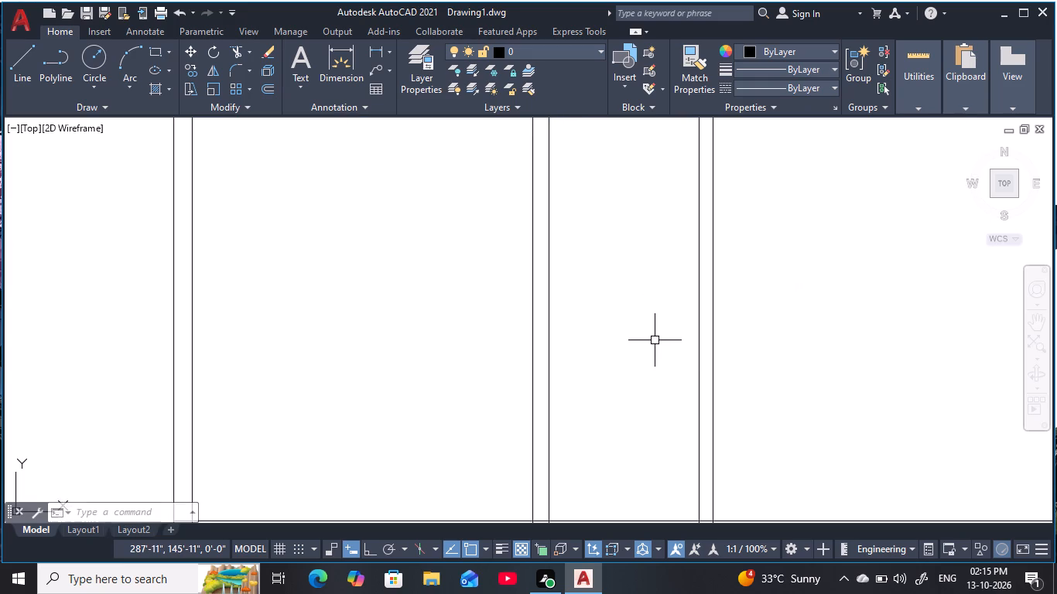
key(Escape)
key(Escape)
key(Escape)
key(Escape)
Dimension the thickness of the west partition and check the thickness of the east partition with a linear dimension.
key(d)
key(l)
text(i)
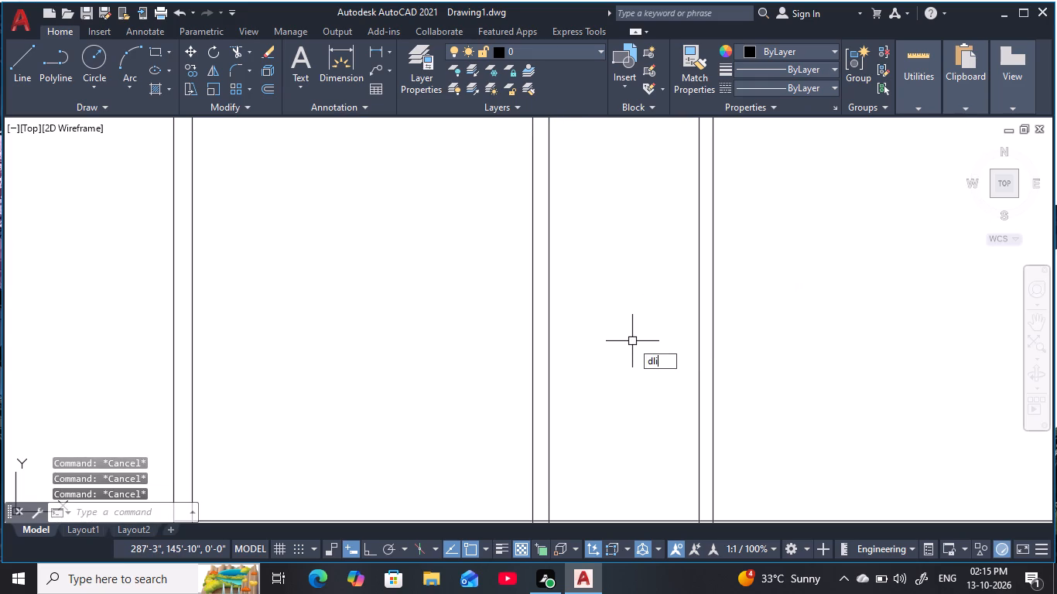
key(space)
click(532, 316)
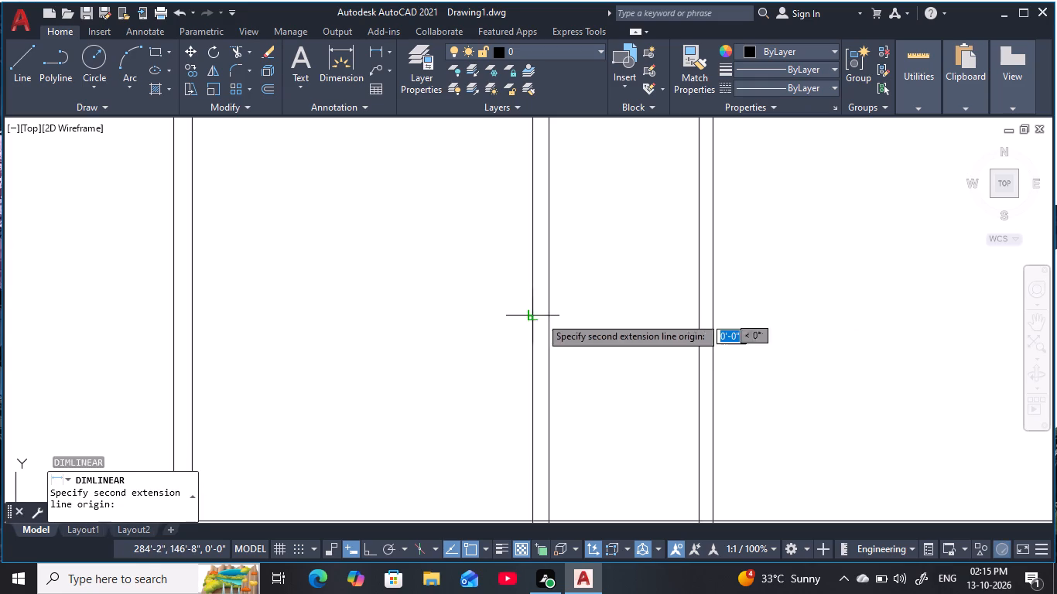
click(549, 316)
click(565, 313)
key(space)
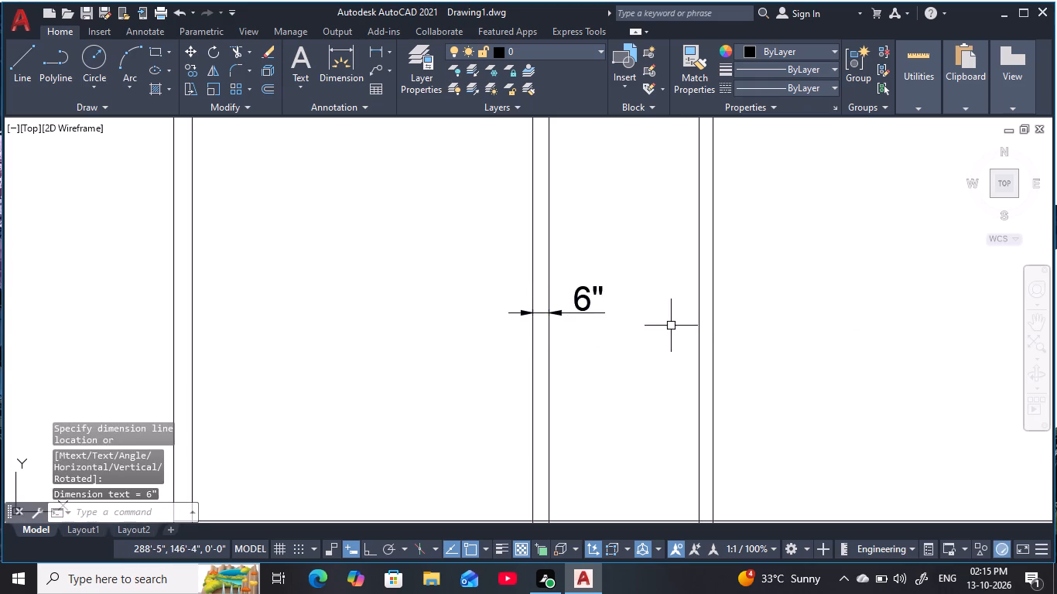
click(700, 315)
click(711, 315)
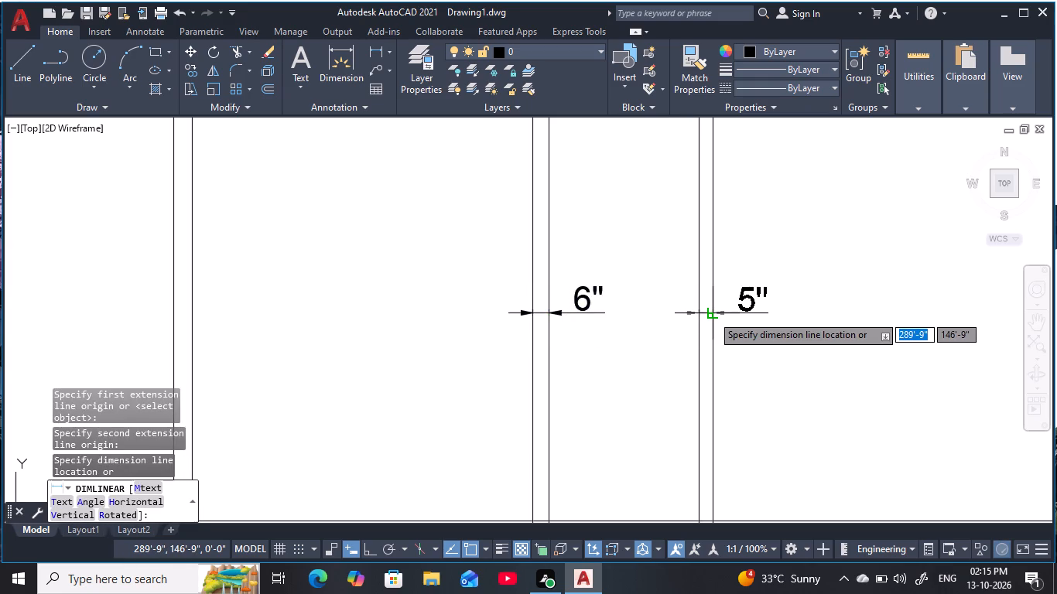
key(space)
key(space)
key(space)
key(space)
key(space)
key(space)
key(space)
key(space)
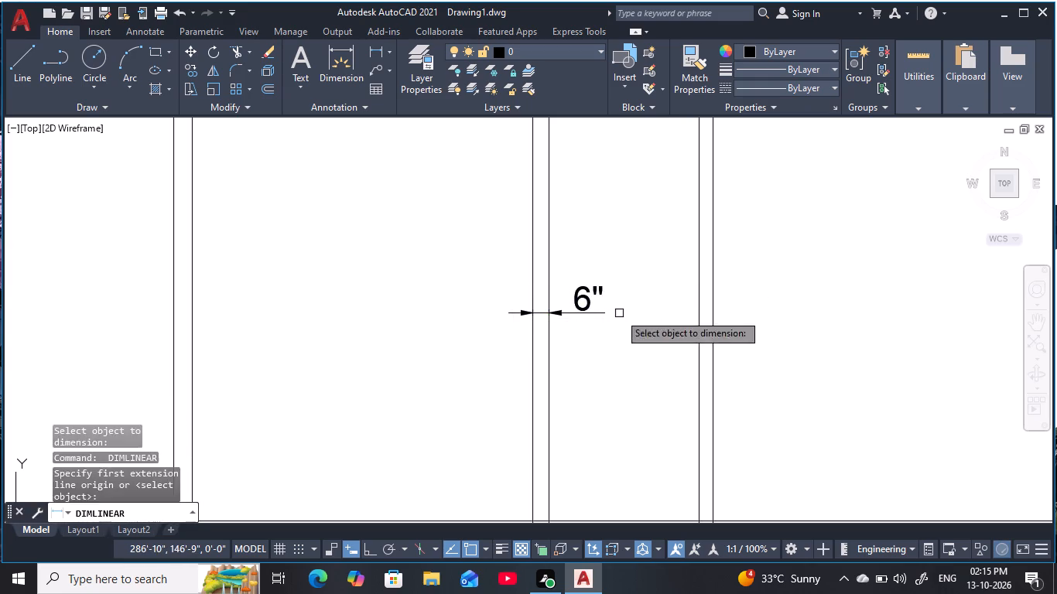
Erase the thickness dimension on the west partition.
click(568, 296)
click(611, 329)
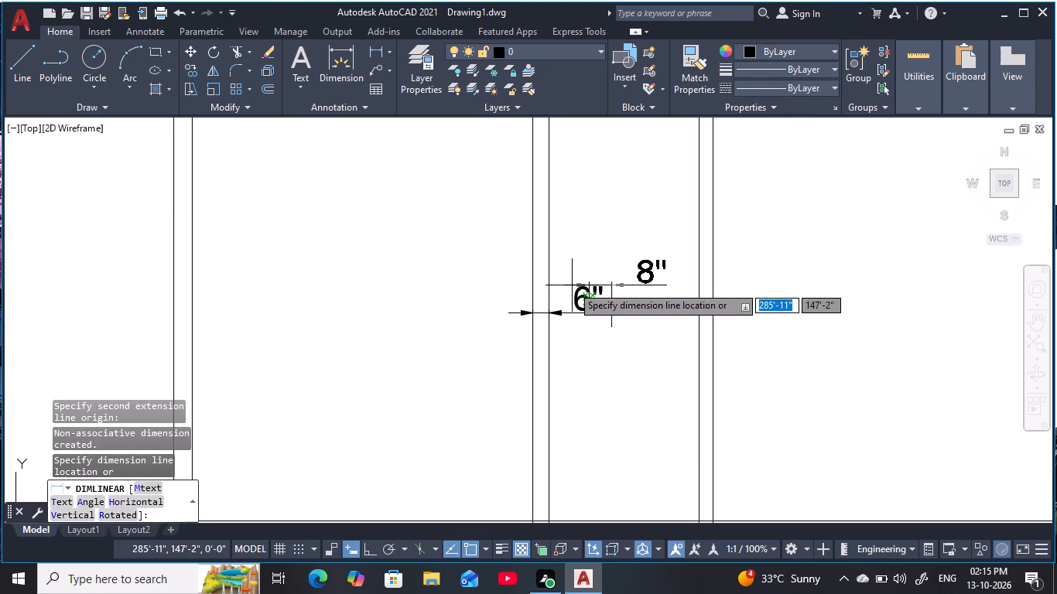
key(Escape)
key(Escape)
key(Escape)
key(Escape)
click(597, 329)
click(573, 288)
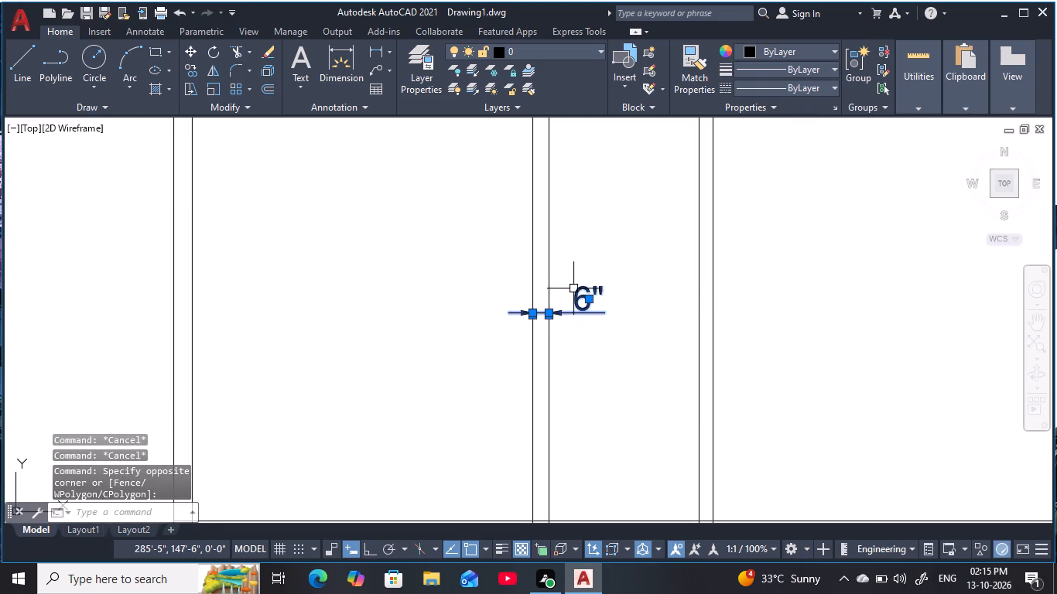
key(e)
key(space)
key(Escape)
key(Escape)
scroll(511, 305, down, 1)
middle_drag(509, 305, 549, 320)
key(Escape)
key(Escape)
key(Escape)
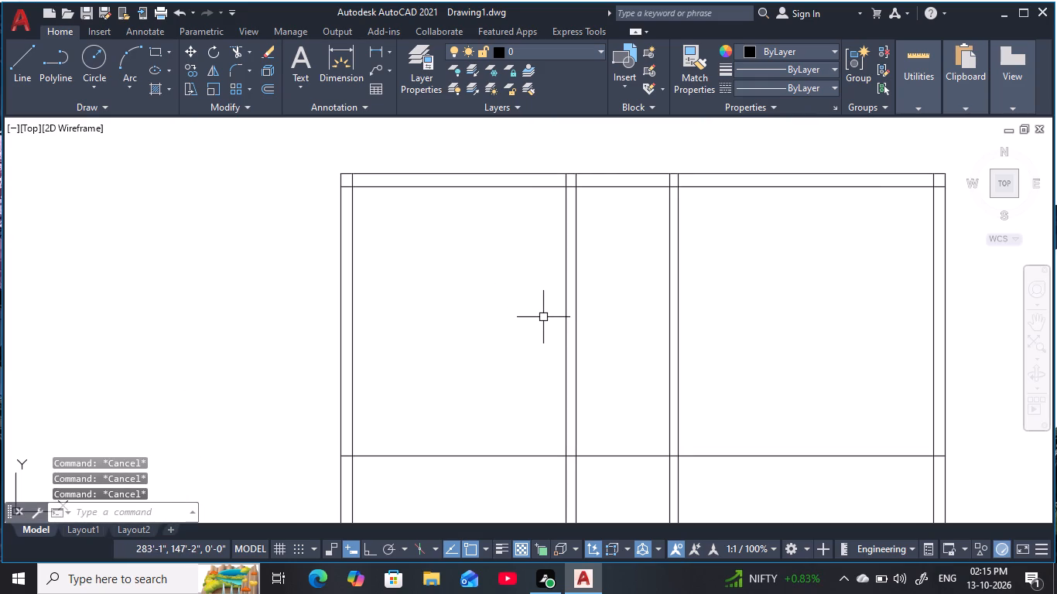
Offset the west face line of the west partition 1" eastward.
text(o)
key(space)
text(1)
key(space)
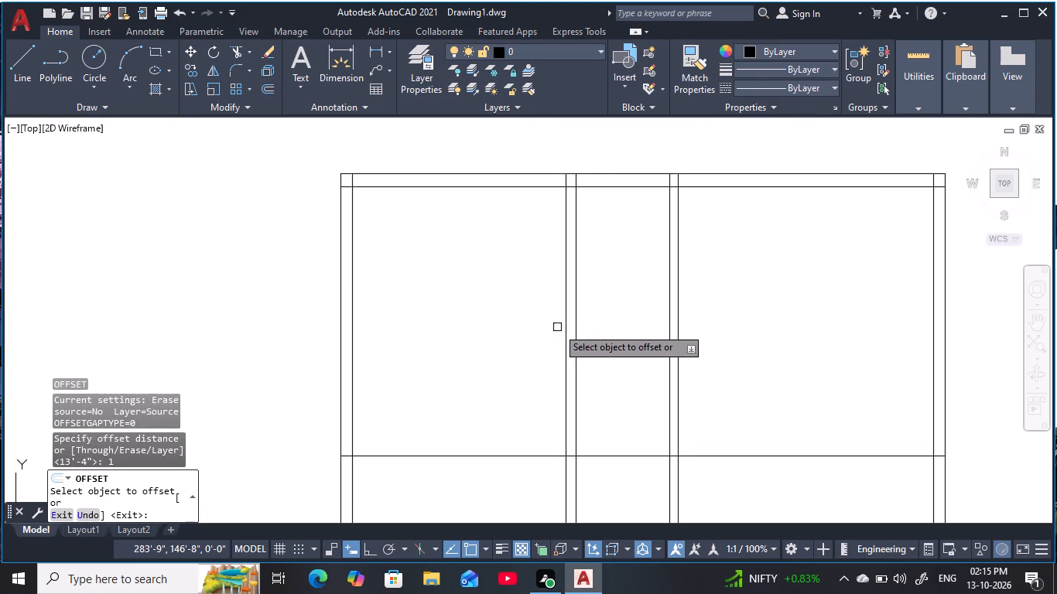
click(563, 331)
click(601, 337)
key(Escape)
key(Escape)
key(Escape)
Erase the original west face line of the west partition, keeping the offset copy beside it.
scroll(579, 323, up, 1)
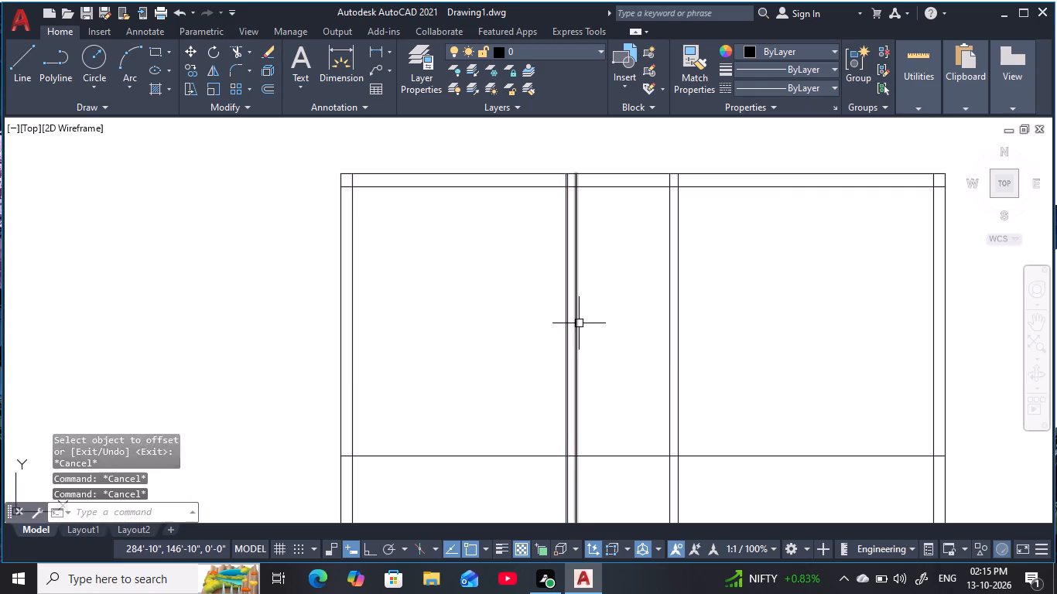
scroll(579, 323, up, 1)
key(Escape)
key(Escape)
key(Escape)
key(Escape)
key(e)
key(space)
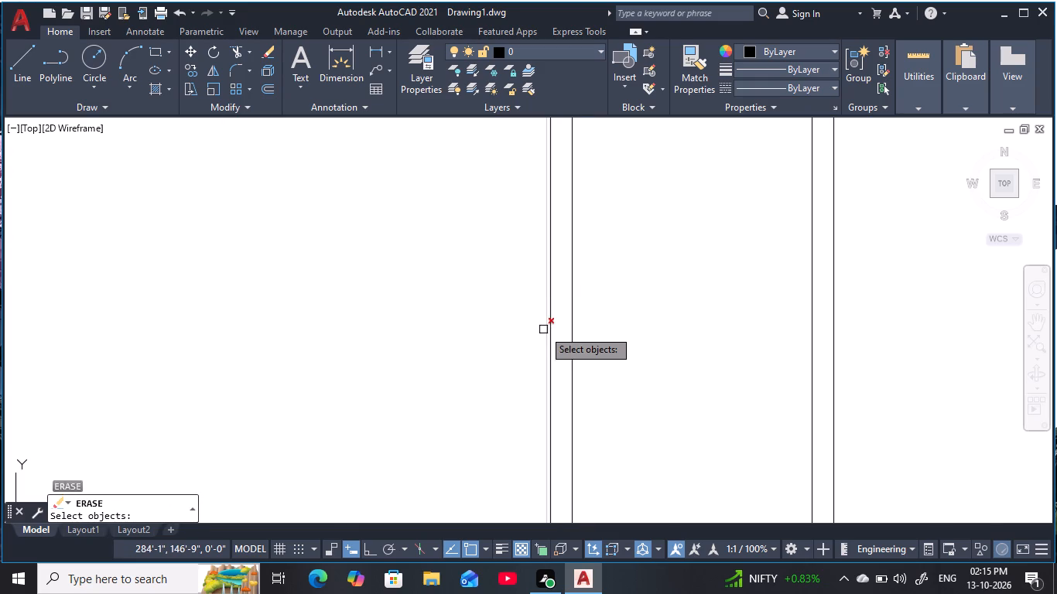
click(544, 329)
key(Escape)
key(Escape)
key(Escape)
key(Escape)
key(Escape)
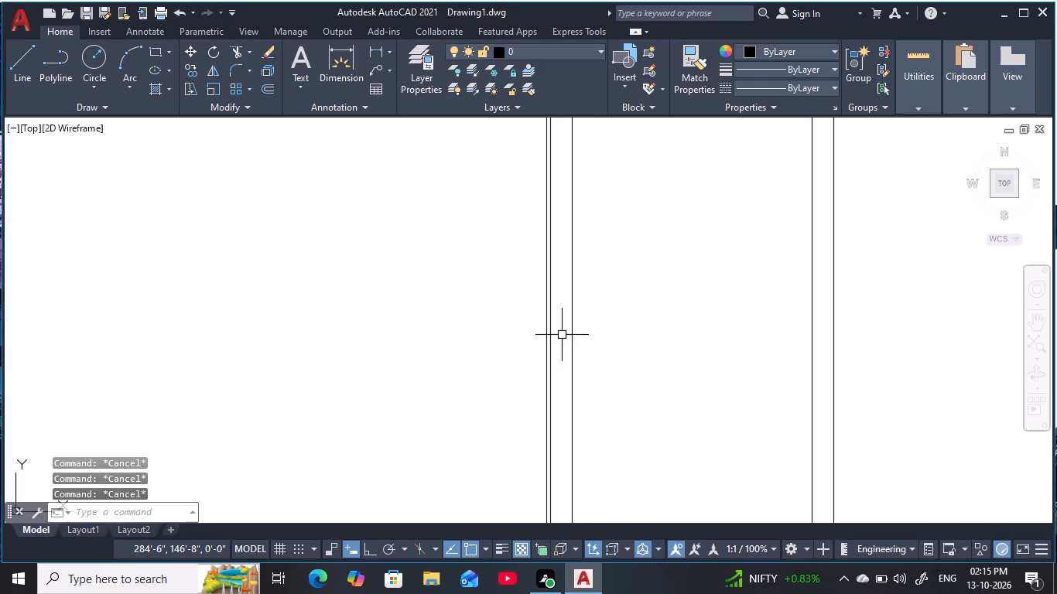
key(Escape)
key(Escape)
click(546, 325)
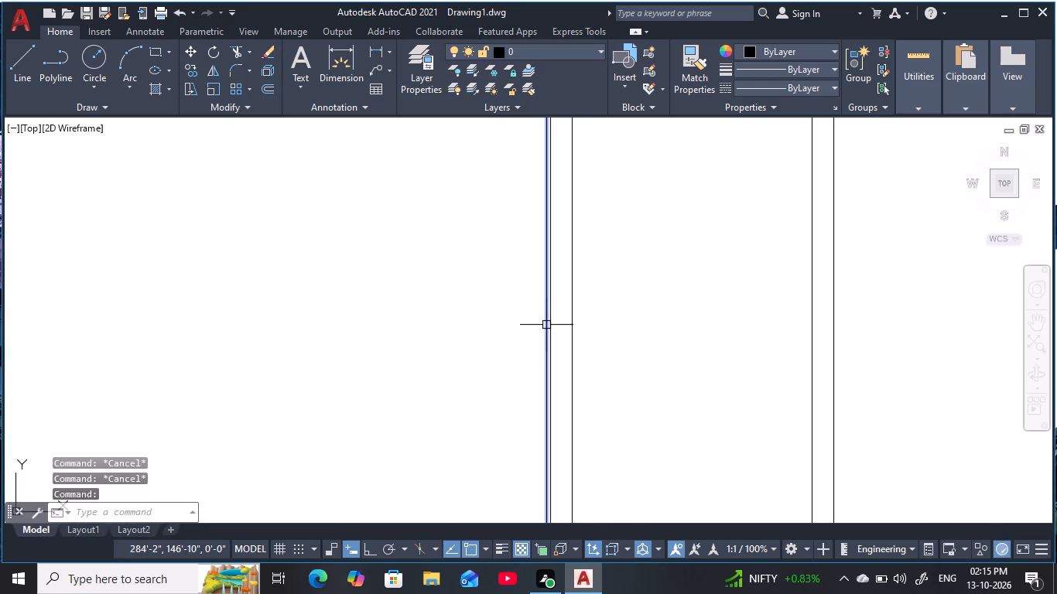
key(w)
key(BackSpace)
text(e)
key(space)
scroll(549, 325, down, 4)
middle_drag(549, 329, 530, 305)
key(Escape)
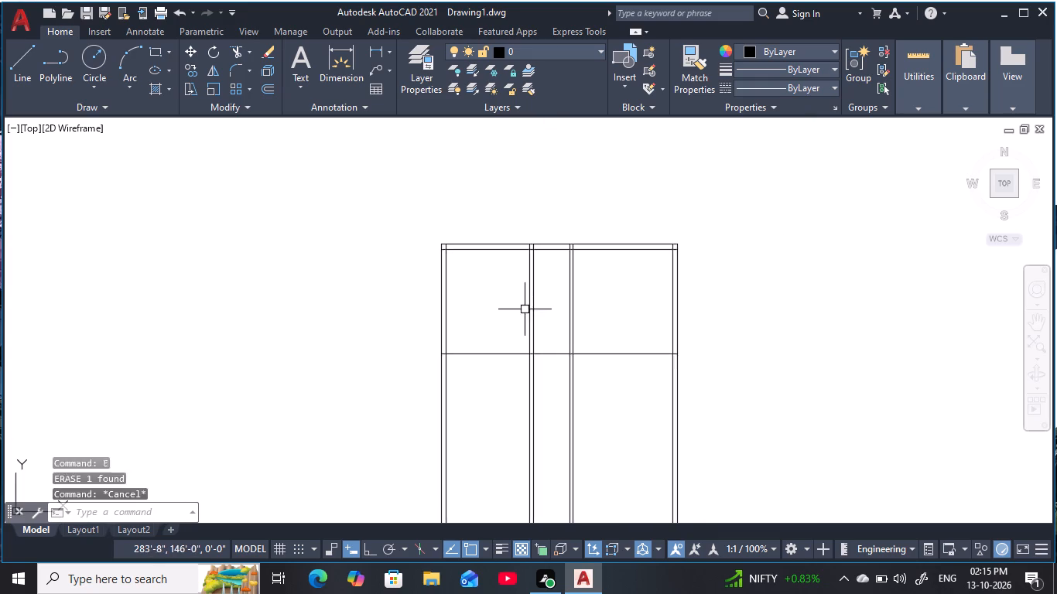
key(Escape)
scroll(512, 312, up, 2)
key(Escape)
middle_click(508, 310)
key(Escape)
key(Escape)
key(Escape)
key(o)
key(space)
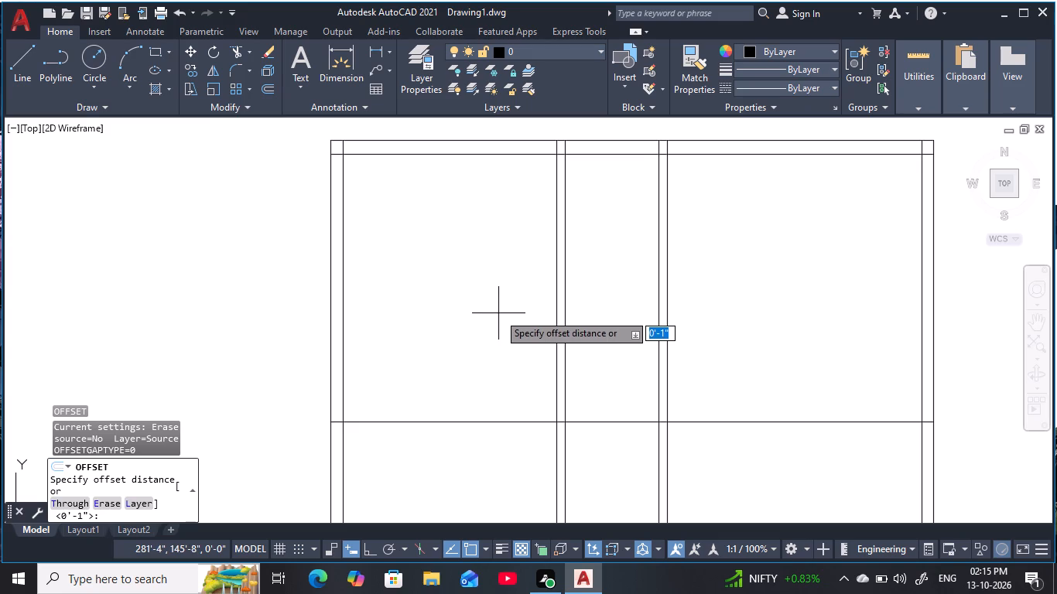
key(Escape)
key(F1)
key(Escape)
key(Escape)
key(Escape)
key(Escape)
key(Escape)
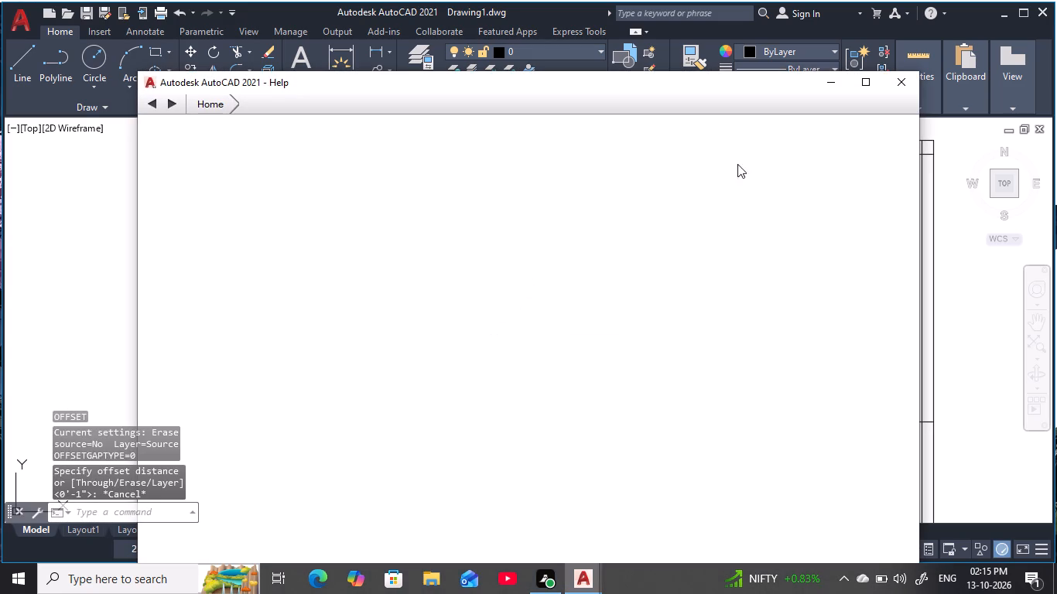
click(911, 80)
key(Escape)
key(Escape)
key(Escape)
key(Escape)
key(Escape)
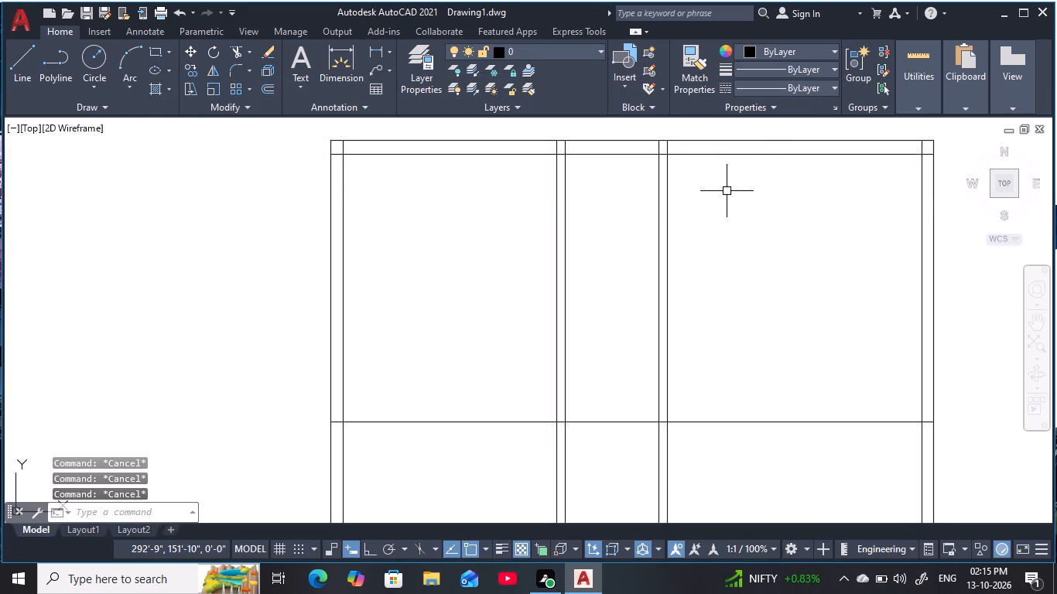
Offset the horizontal line below the northern rooms 5" southward to form a cross wall.
key(o)
key(space)
key(5)
key(space)
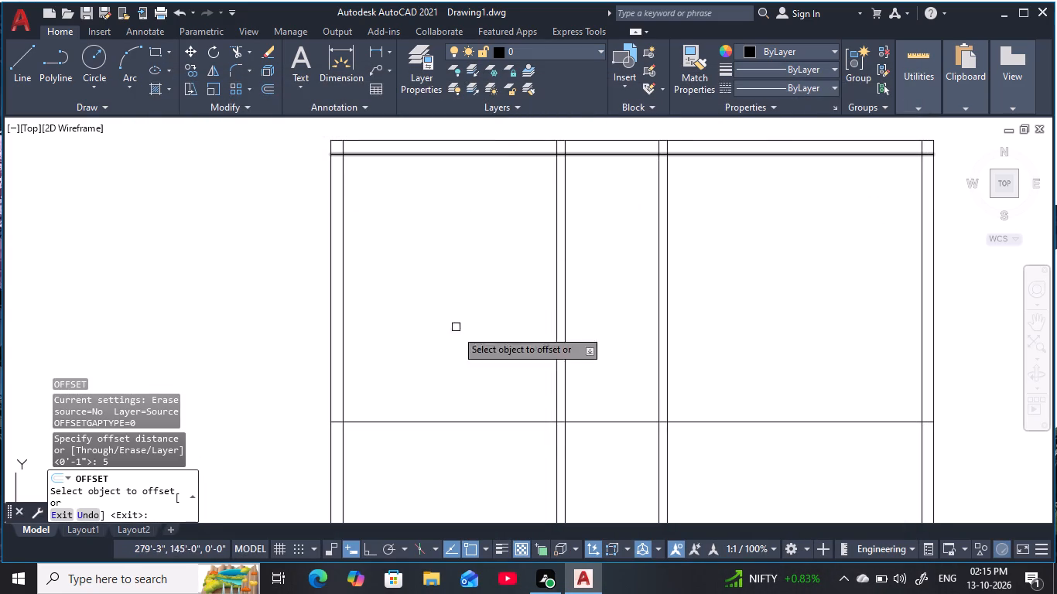
click(472, 424)
middle_drag(484, 436, 489, 283)
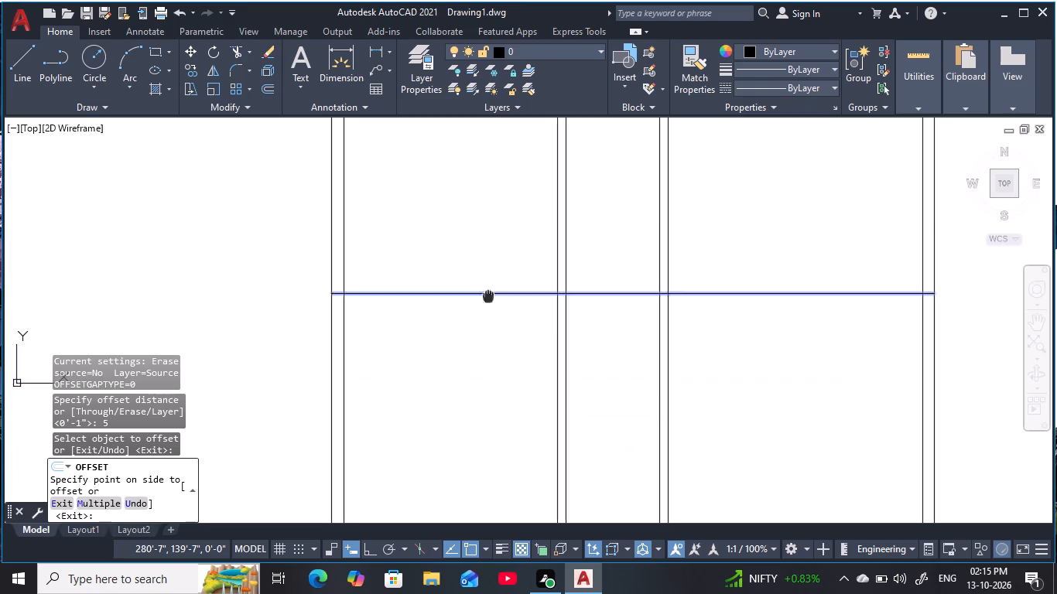
middle_drag(489, 283, 495, 231)
click(491, 316)
middle_drag(494, 309, 474, 263)
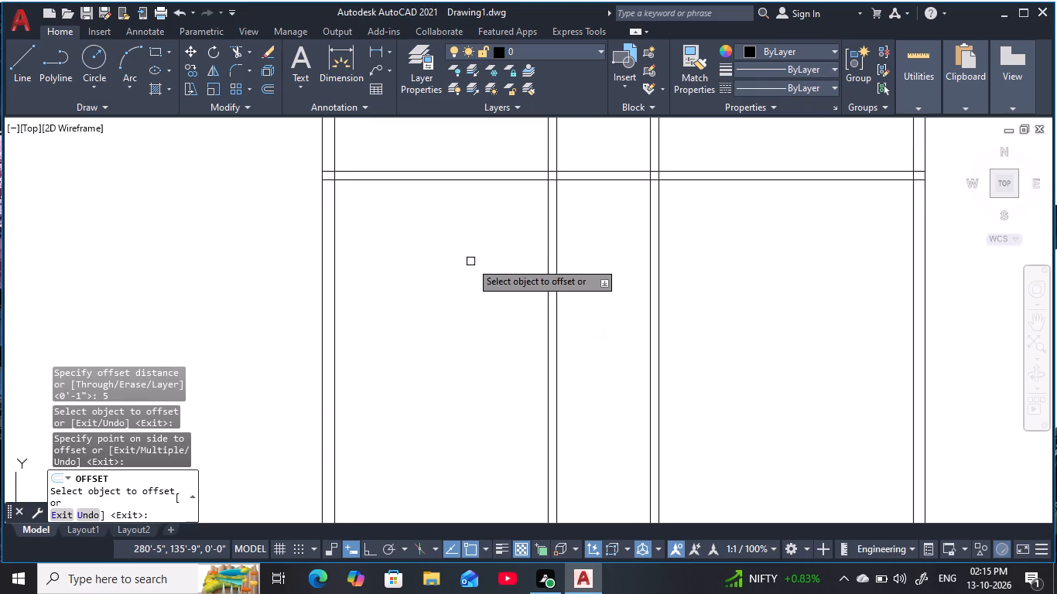
key(Escape)
key(Escape)
key(Escape)
key(Escape)
key(Escape)
key(Escape)
key(Escape)
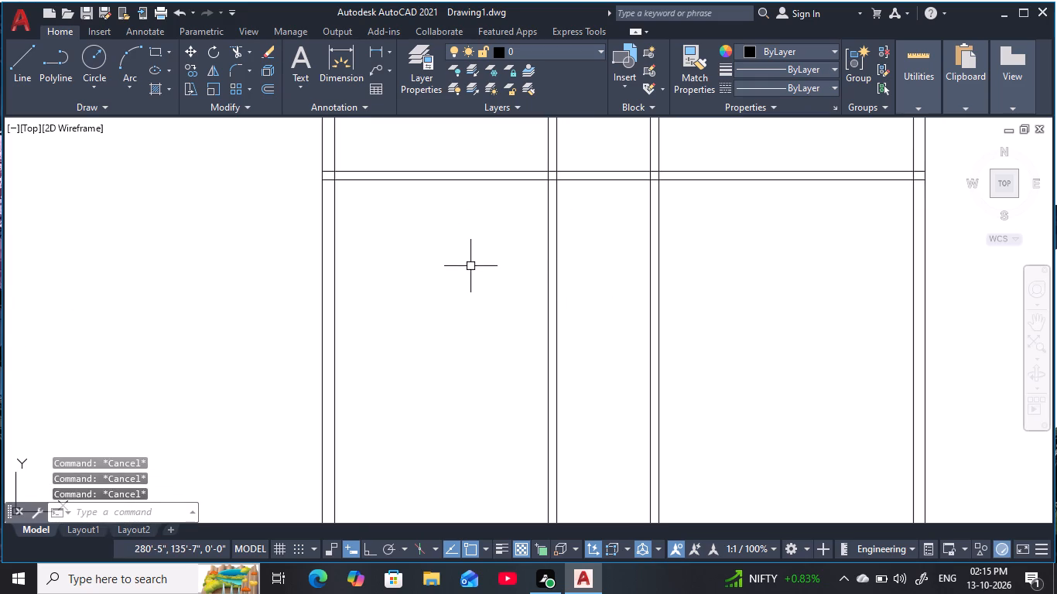
Offset the south face line of the cross wall 8' southward.
text(o)
key(space)
text(8')
key(space)
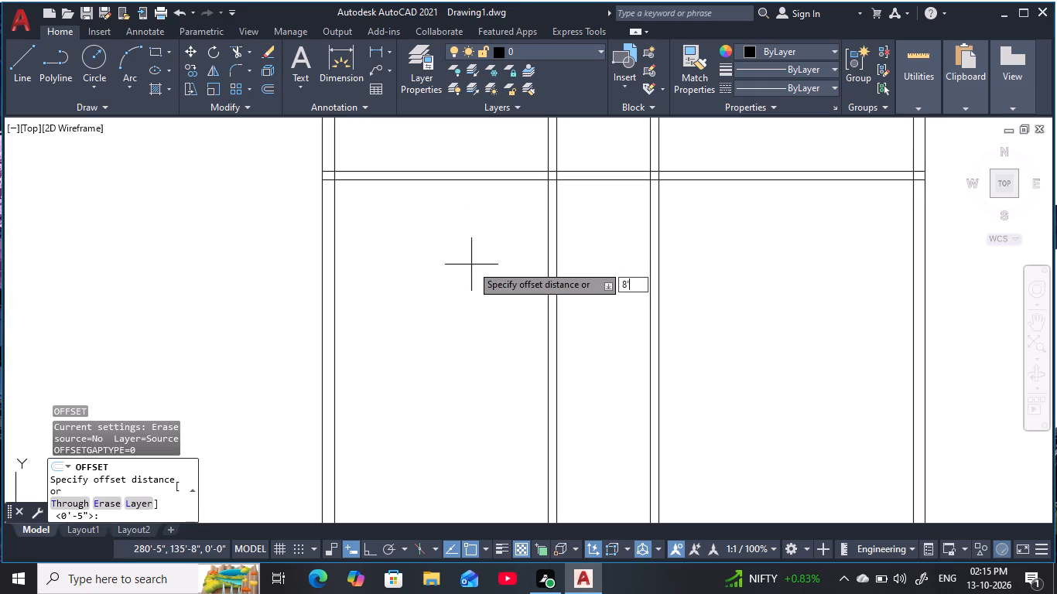
click(503, 180)
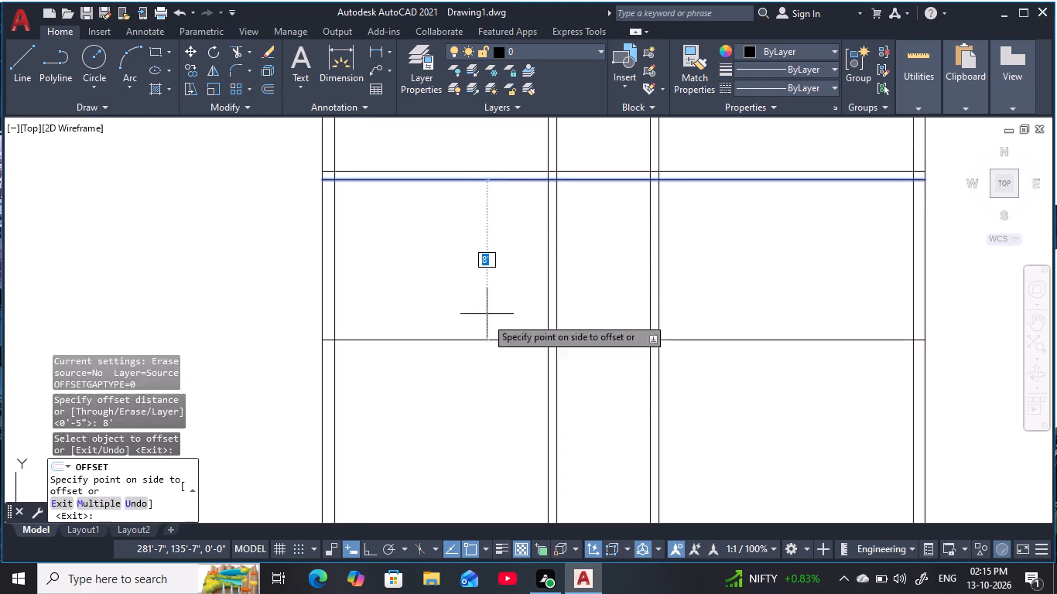
click(476, 384)
middle_drag(481, 361, 439, 258)
key(Escape)
key(Escape)
key(Escape)
key(Escape)
key(Escape)
Offset the new horizontal line 5" southward to form the second cross wall.
key(space)
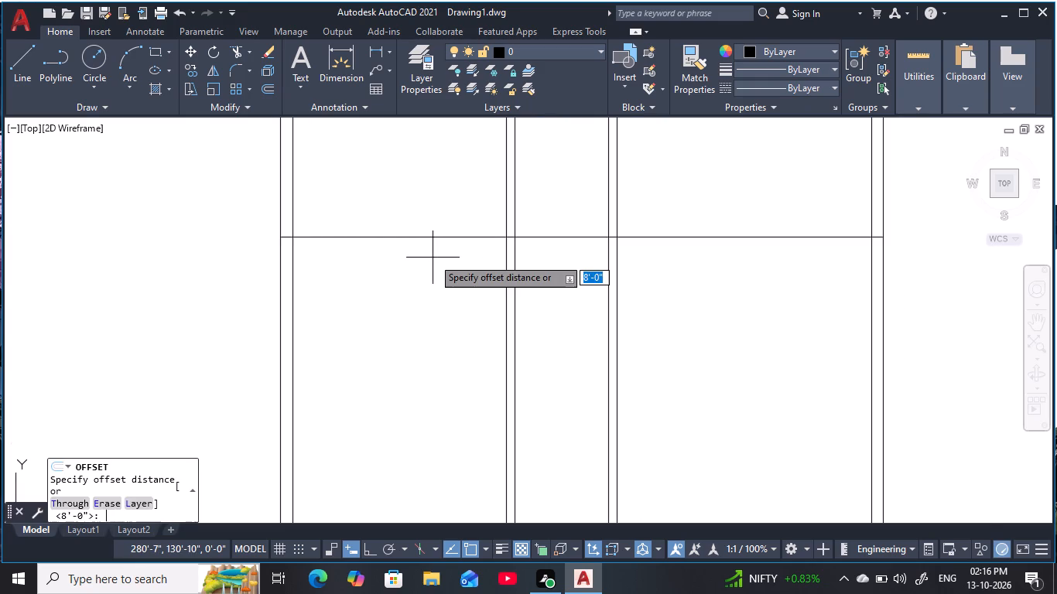
text(5)
key(space)
click(434, 237)
click(433, 398)
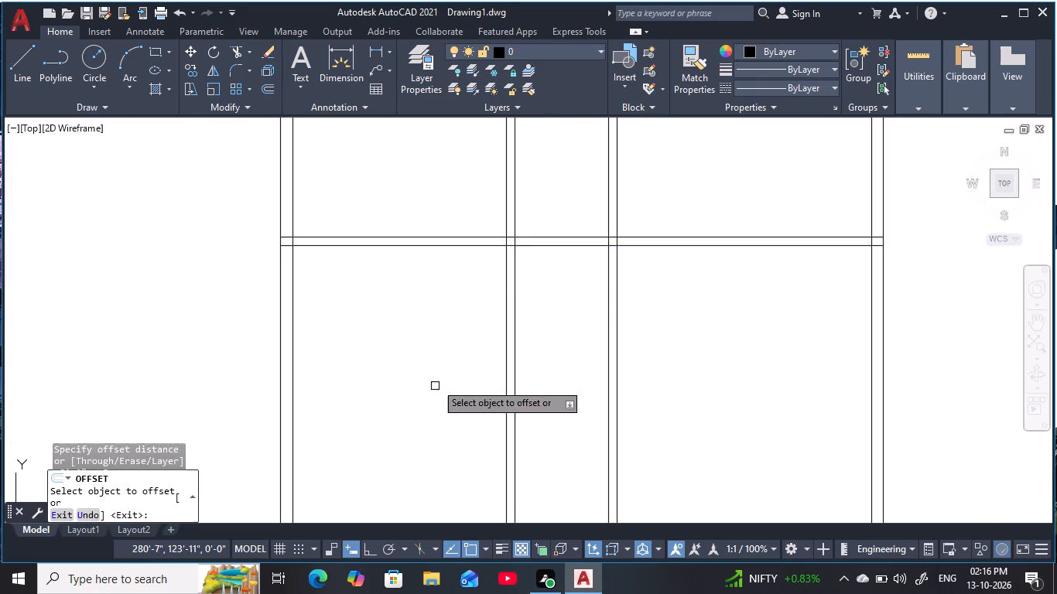
middle_drag(436, 380, 423, 279)
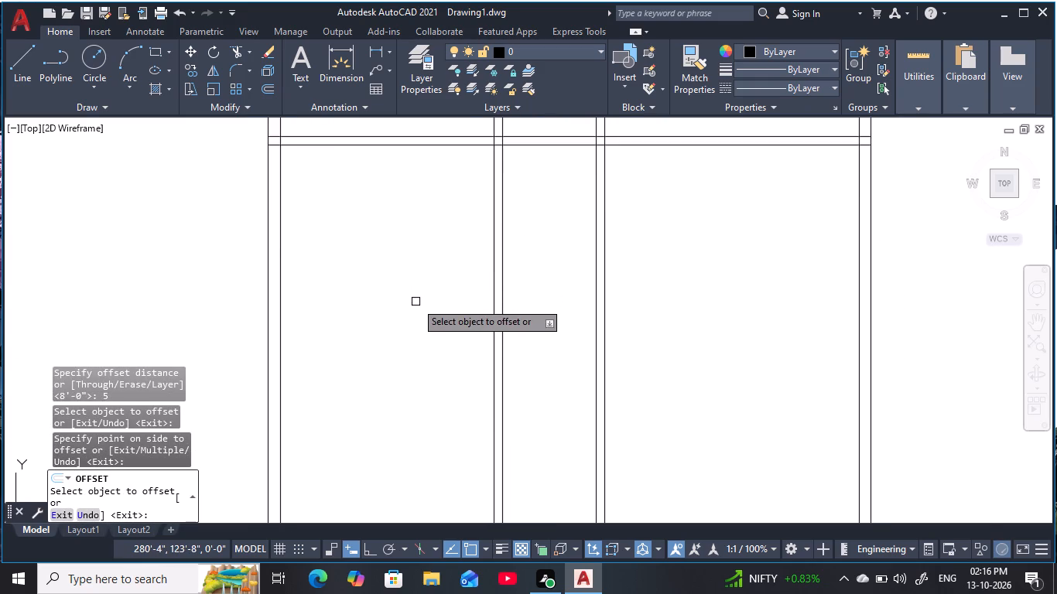
key(Escape)
key(Escape)
key(Escape)
key(Escape)
key(Escape)
key(Escape)
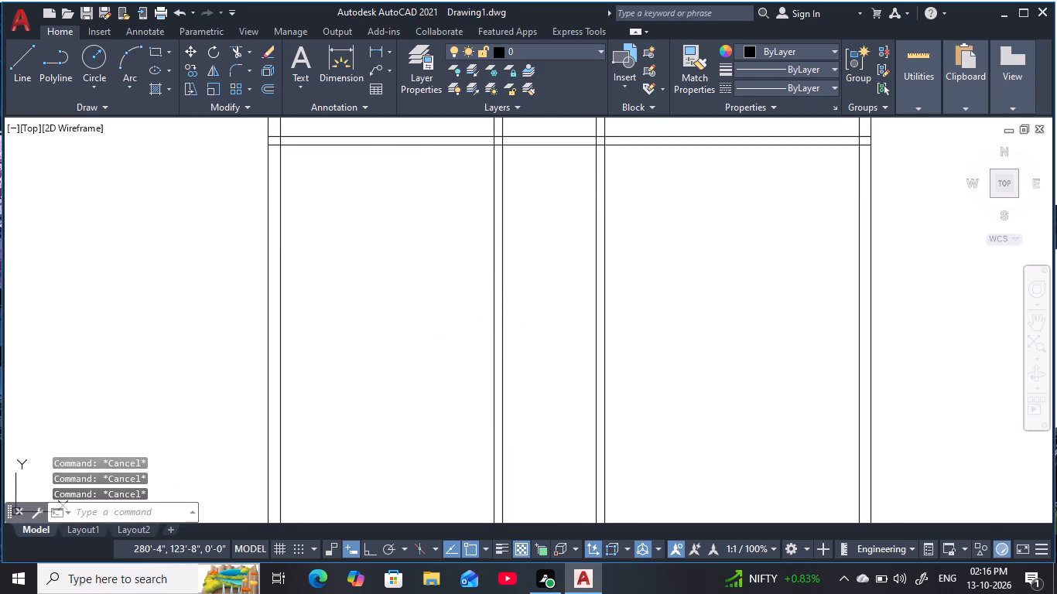
key(Escape)
key(Escape)
Offset the south face line of the second cross wall 9'8" southward.
text(o)
key(space)
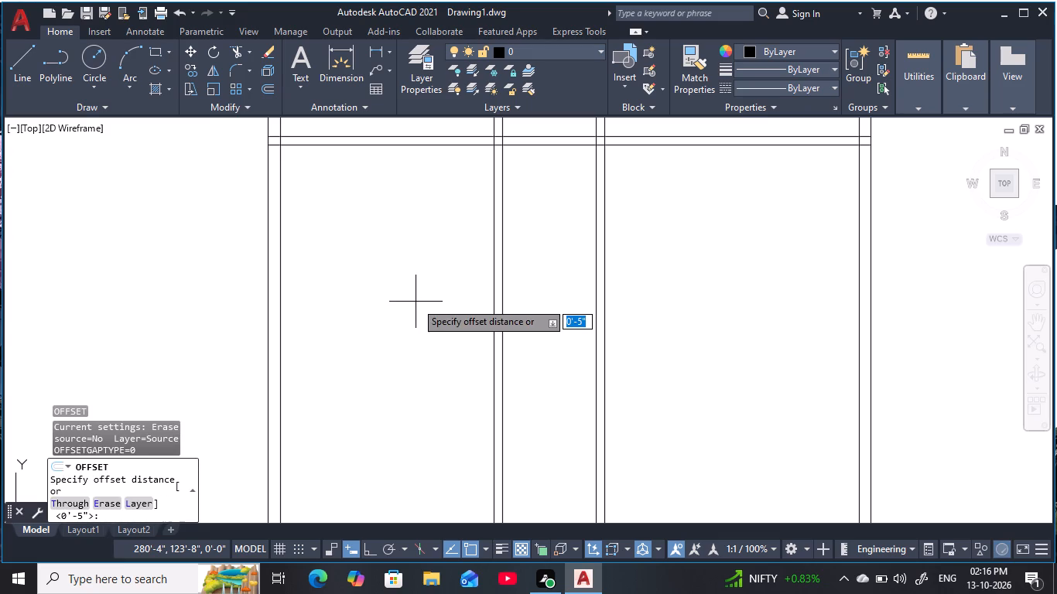
key(9)
key(apostrophe)
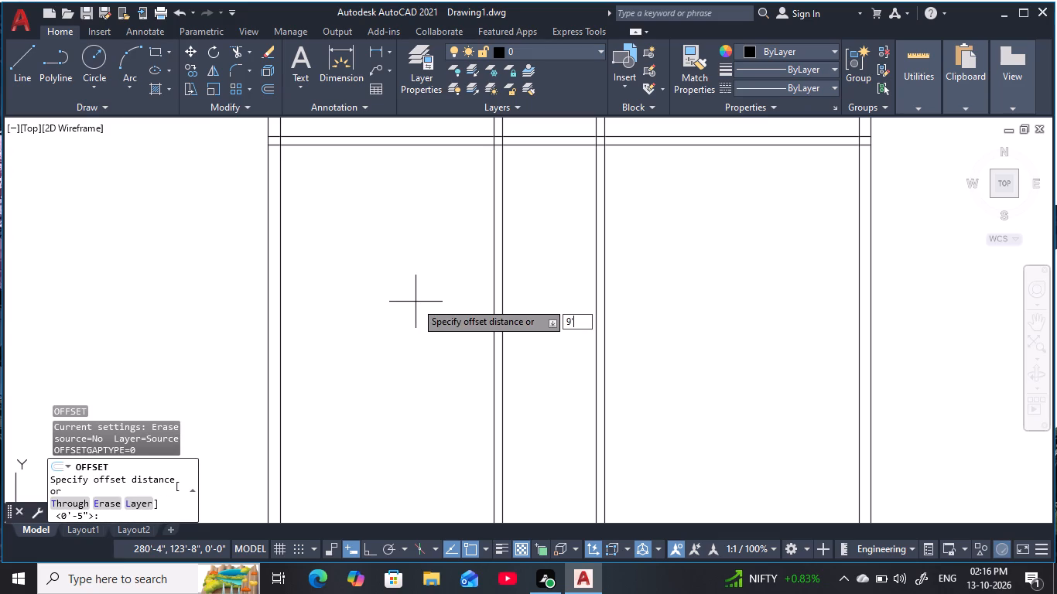
text(8)
key(space)
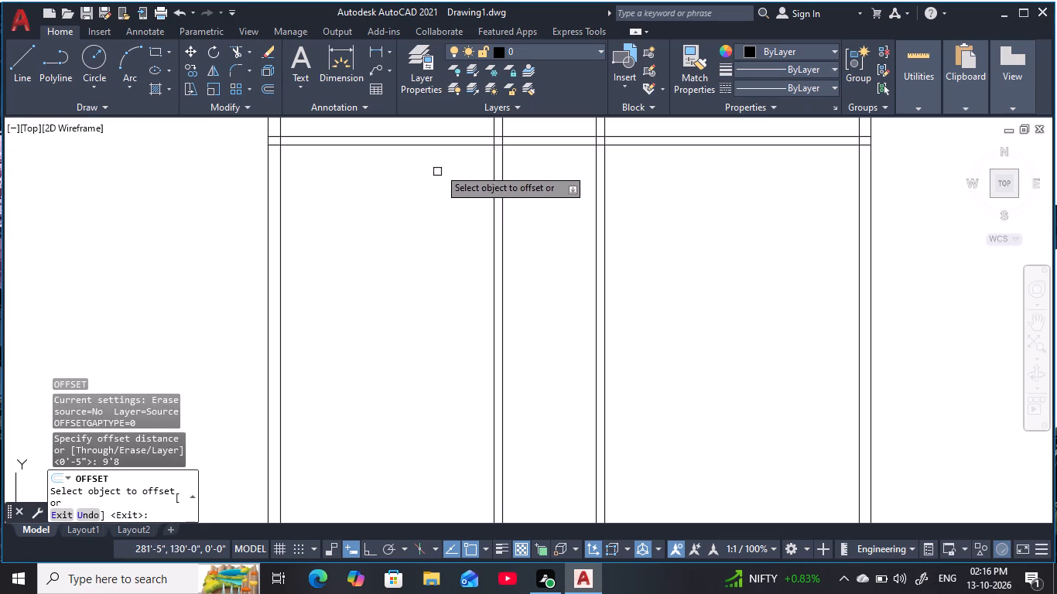
click(445, 148)
click(440, 392)
middle_drag(451, 370, 451, 369)
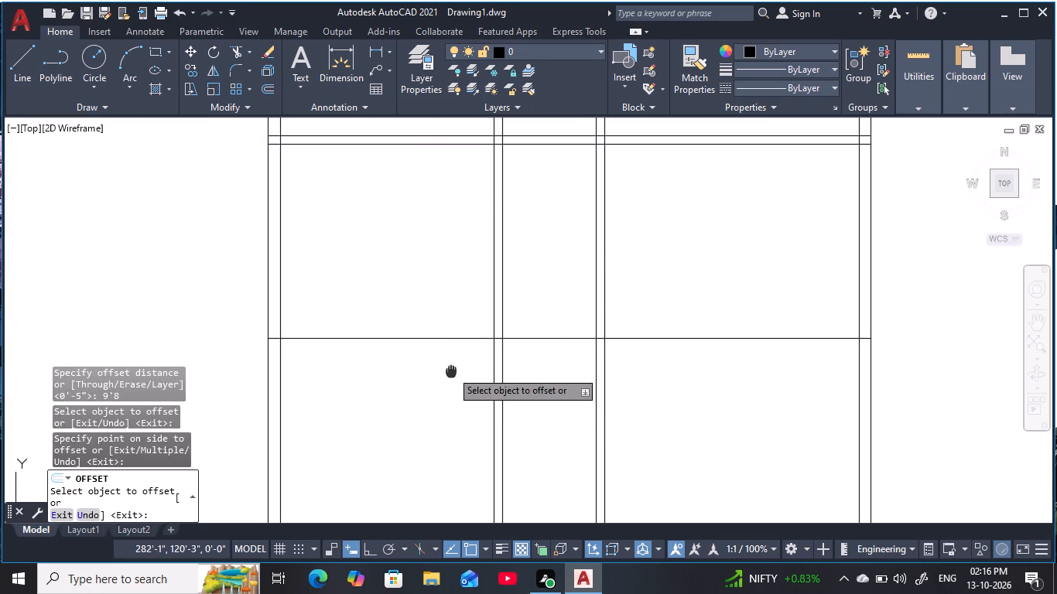
Offset the new horizontal line 5" southward to form the third cross wall.
middle_drag(451, 369, 431, 248)
key(Escape)
key(Escape)
key(Escape)
key(Escape)
key(Escape)
key(Escape)
key(space)
text(5)
key(space)
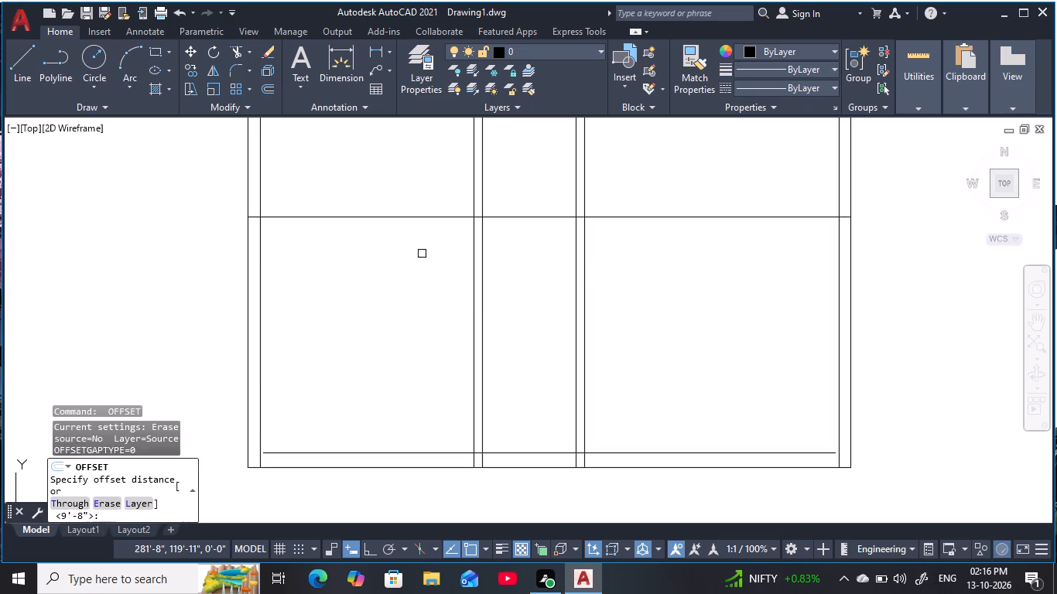
click(422, 219)
click(429, 357)
middle_drag(422, 335, 424, 335)
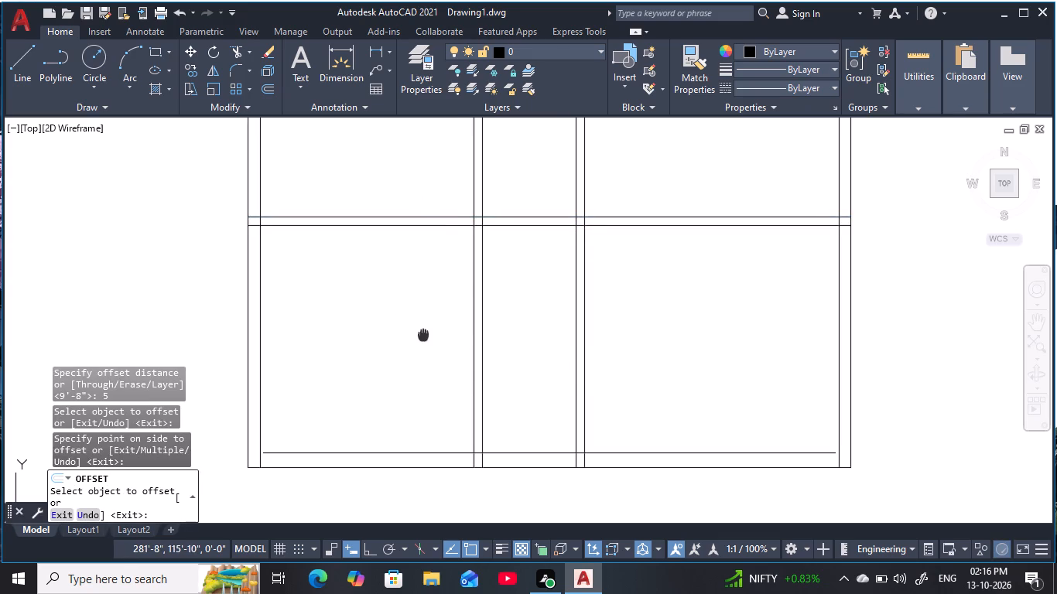
middle_drag(424, 335, 425, 299)
scroll(424, 298, down, 1)
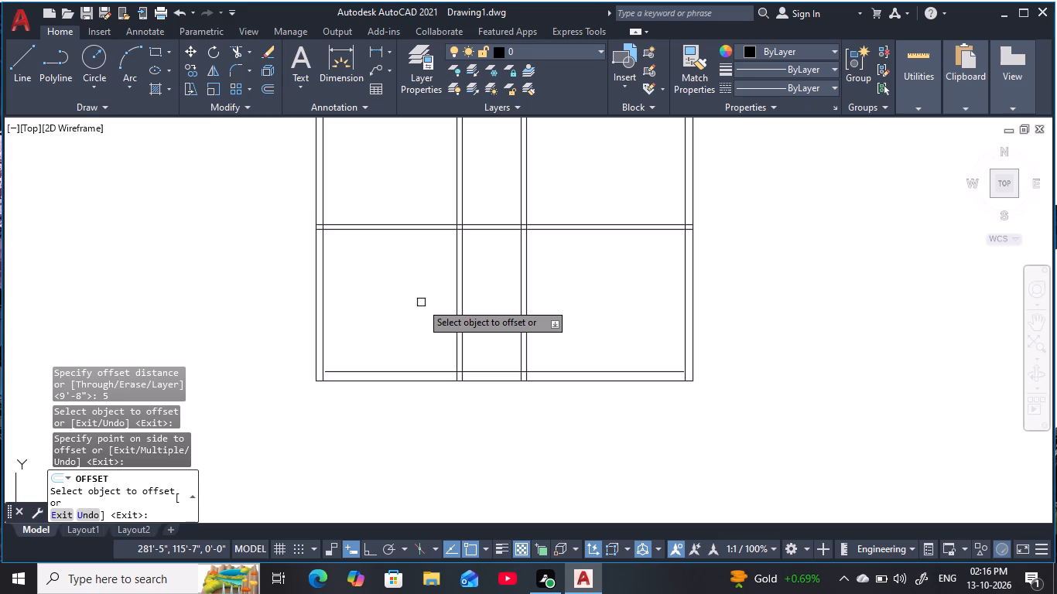
key(Escape)
key(Escape)
key(Escape)
key(Escape)
key(Escape)
key(Escape)
key(Escape)
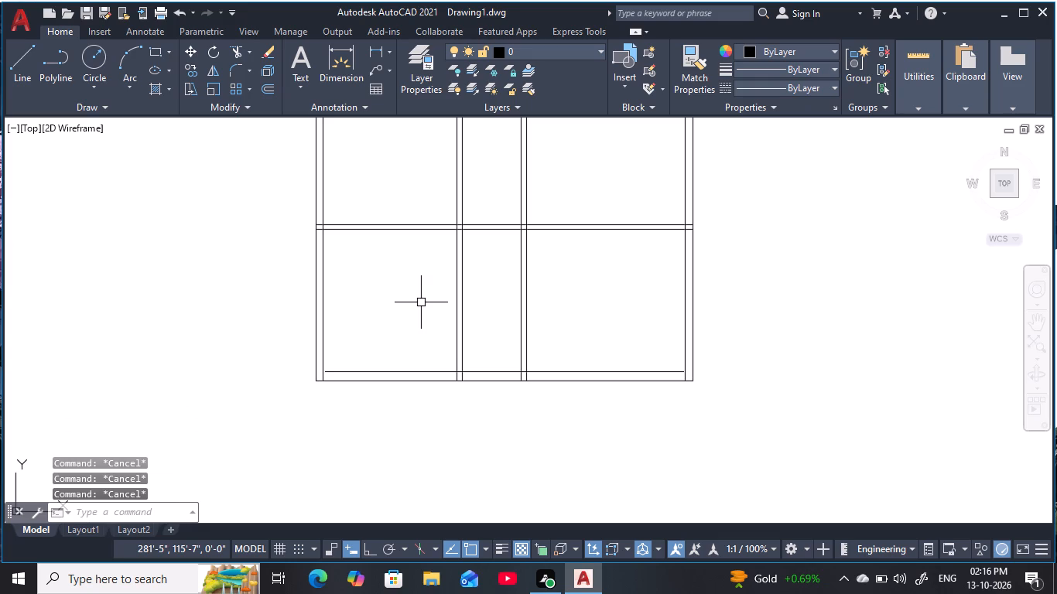
key(Escape)
key(Escape)
key(Escape)
key(Escape)
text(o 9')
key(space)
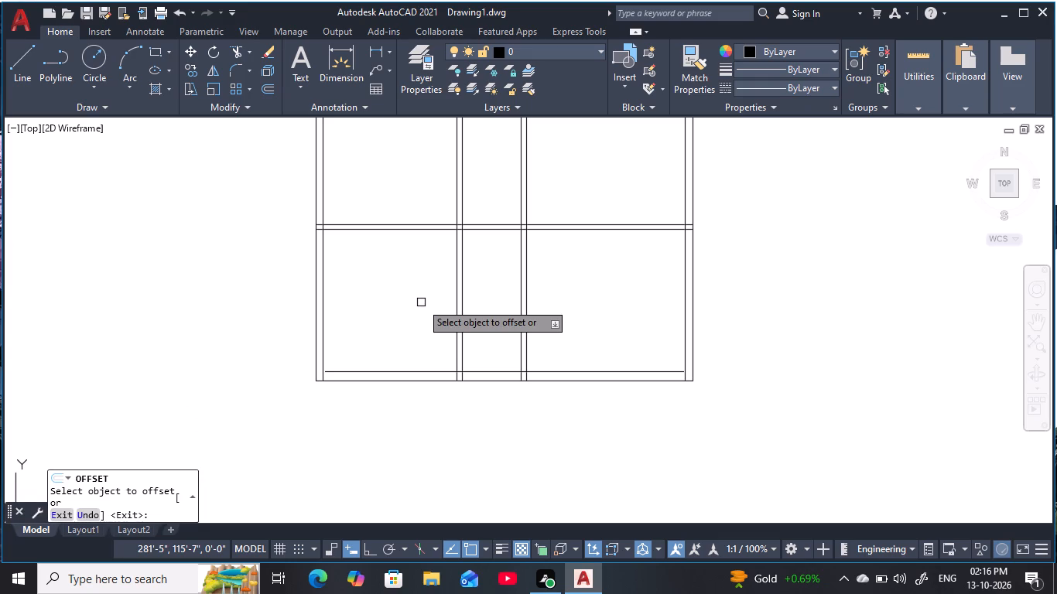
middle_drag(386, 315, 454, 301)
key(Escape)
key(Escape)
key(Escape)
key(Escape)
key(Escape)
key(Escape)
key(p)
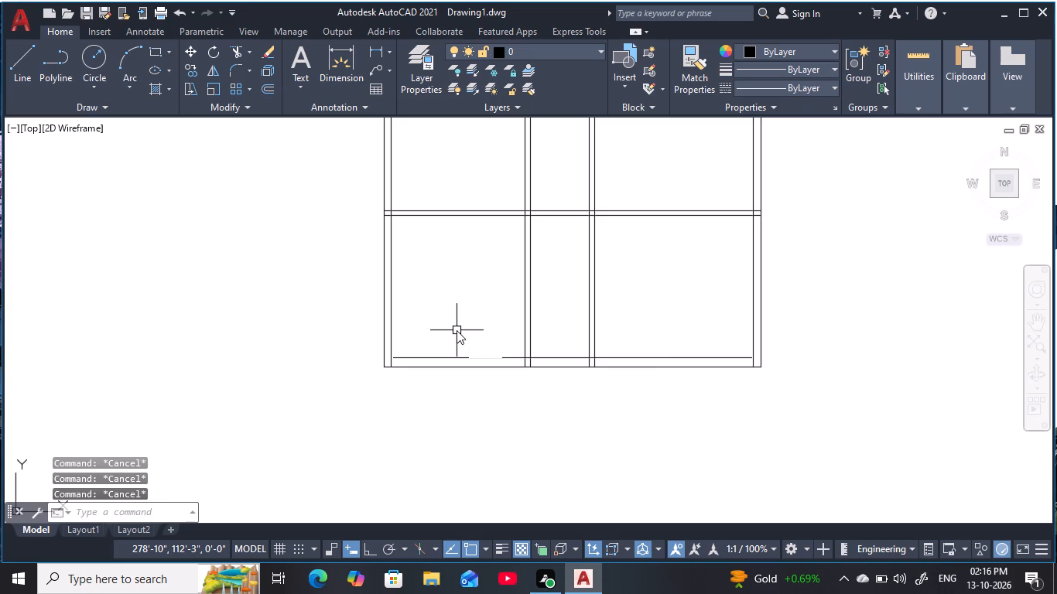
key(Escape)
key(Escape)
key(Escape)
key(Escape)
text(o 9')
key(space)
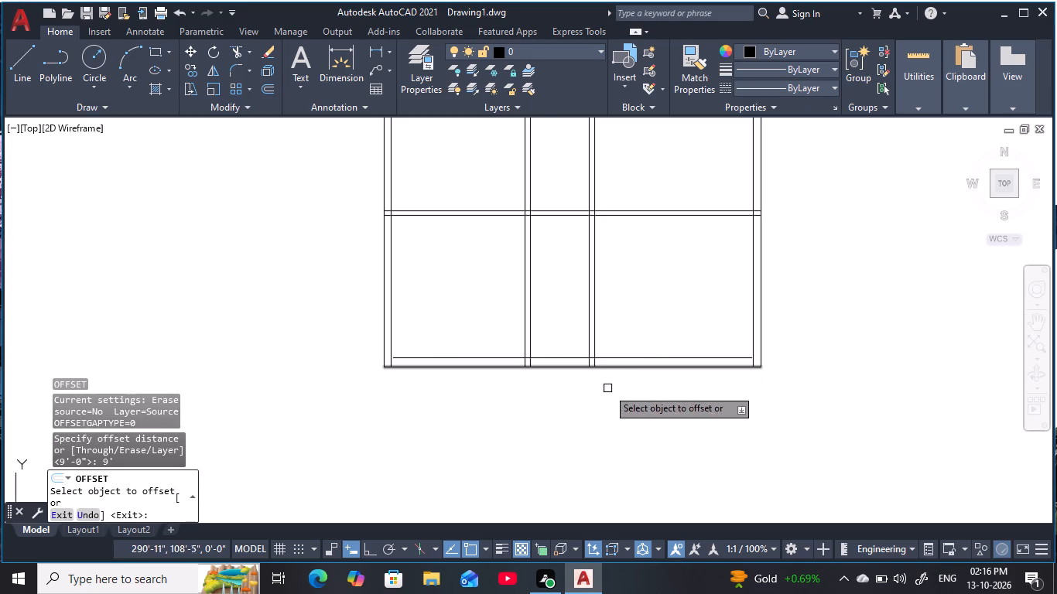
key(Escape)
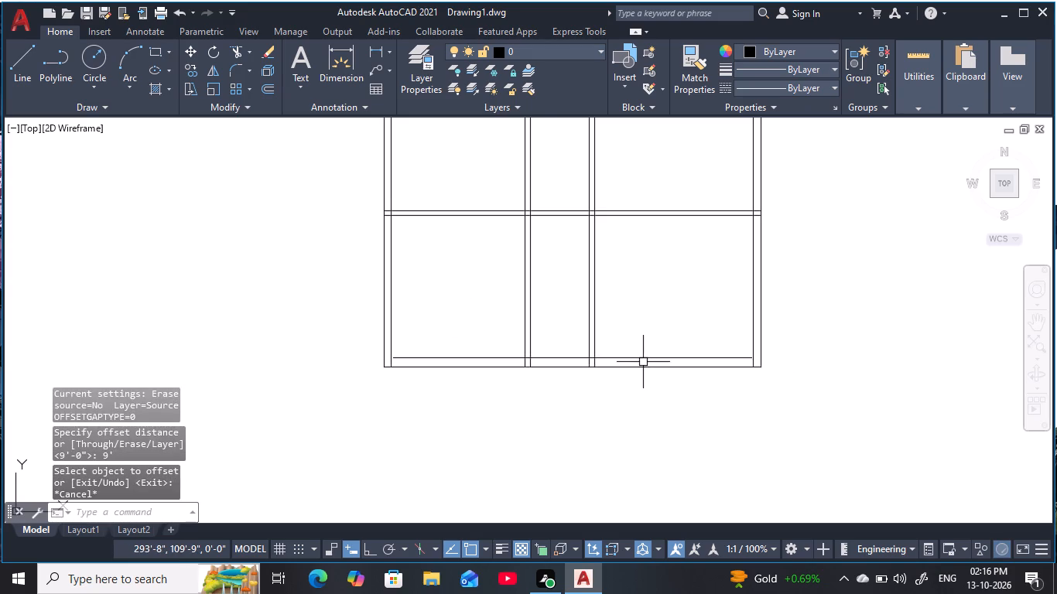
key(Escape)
Erase the shorter horizontal line just inside the outer south wall line.
scroll(474, 322, down, 1)
middle_click(474, 319)
key(Escape)
key(Escape)
key(Escape)
click(465, 343)
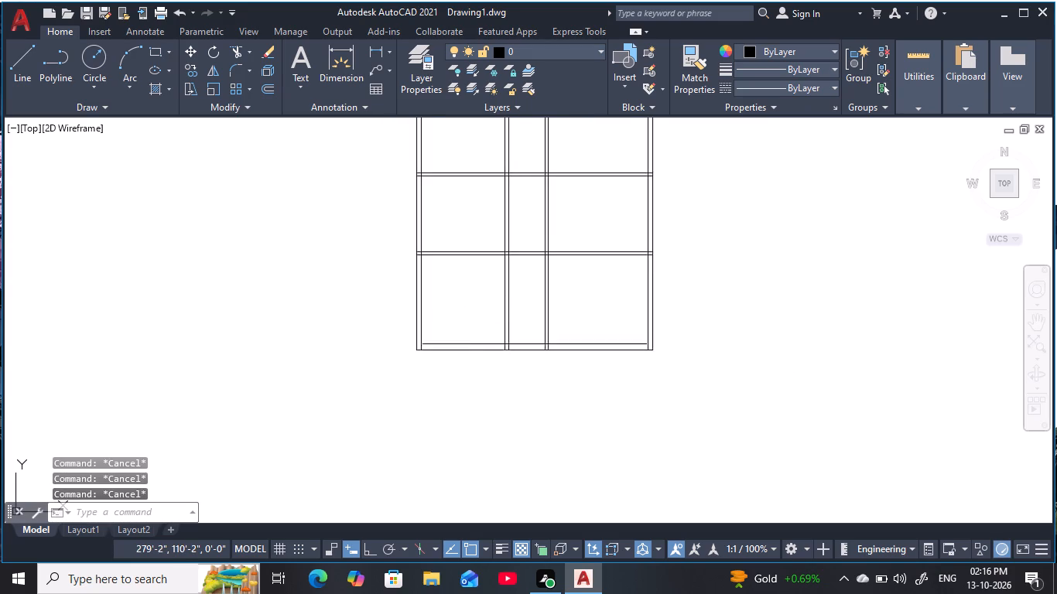
text(e)
key(space)
key(Escape)
key(Escape)
key(Escape)
key(Escape)
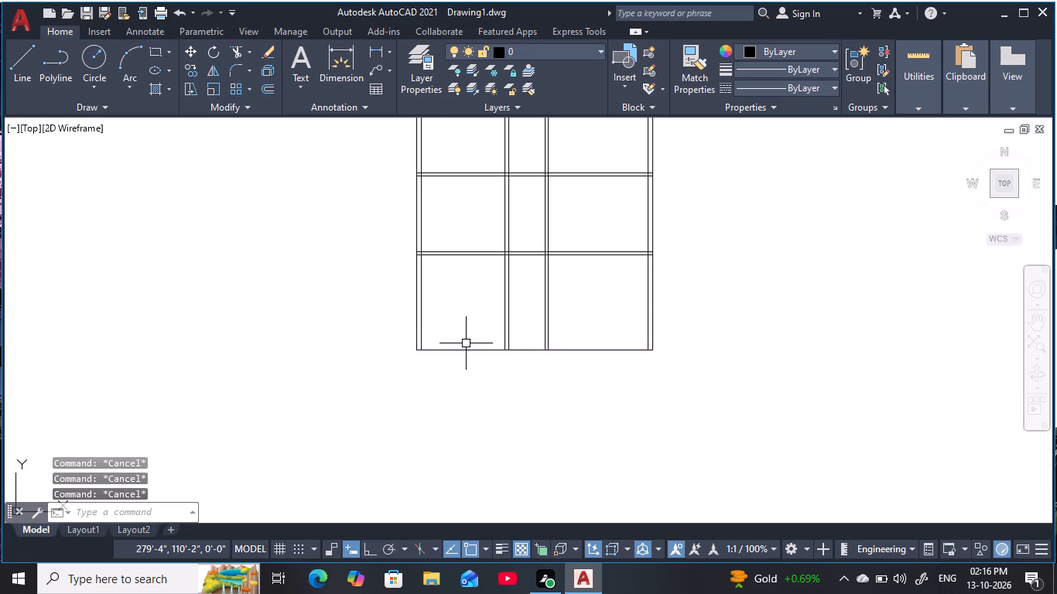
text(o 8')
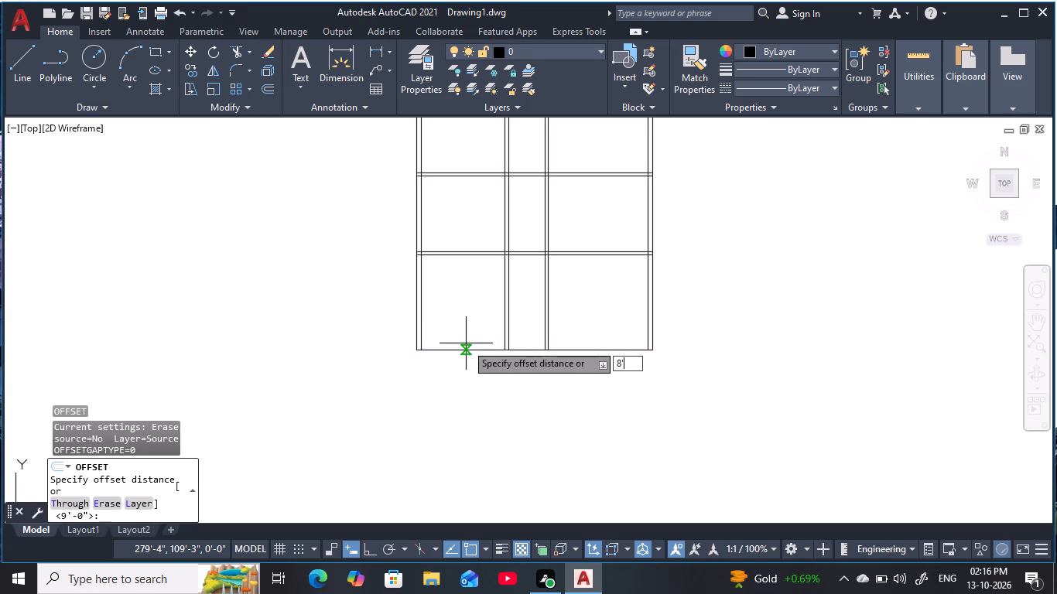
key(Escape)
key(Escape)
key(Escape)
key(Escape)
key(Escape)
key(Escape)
Offset the outer south wall line 8" northward to form the wall's inner face.
text(o 8)
key(space)
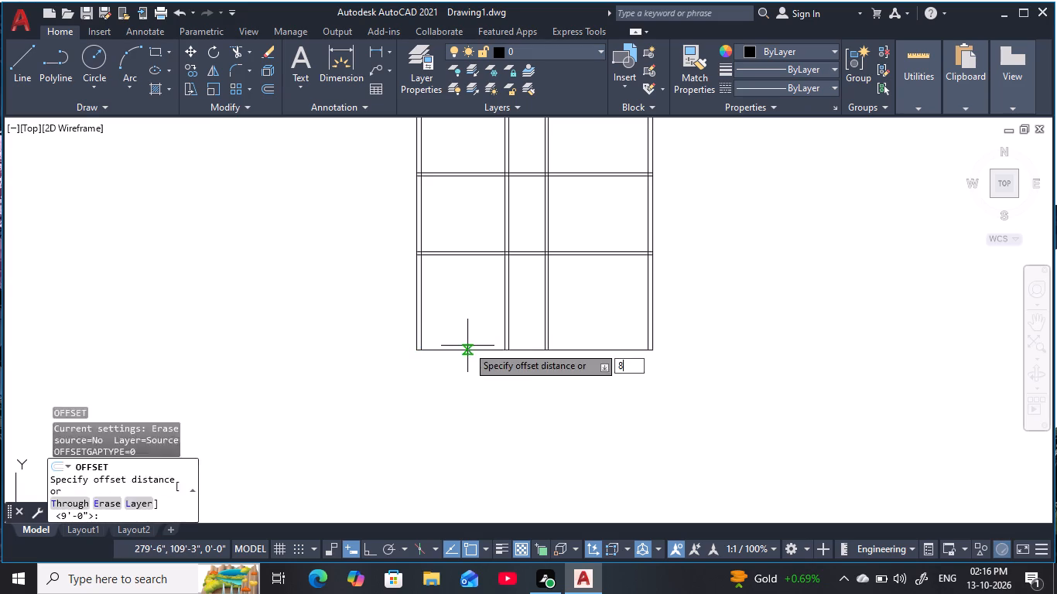
click(477, 353)
click(483, 303)
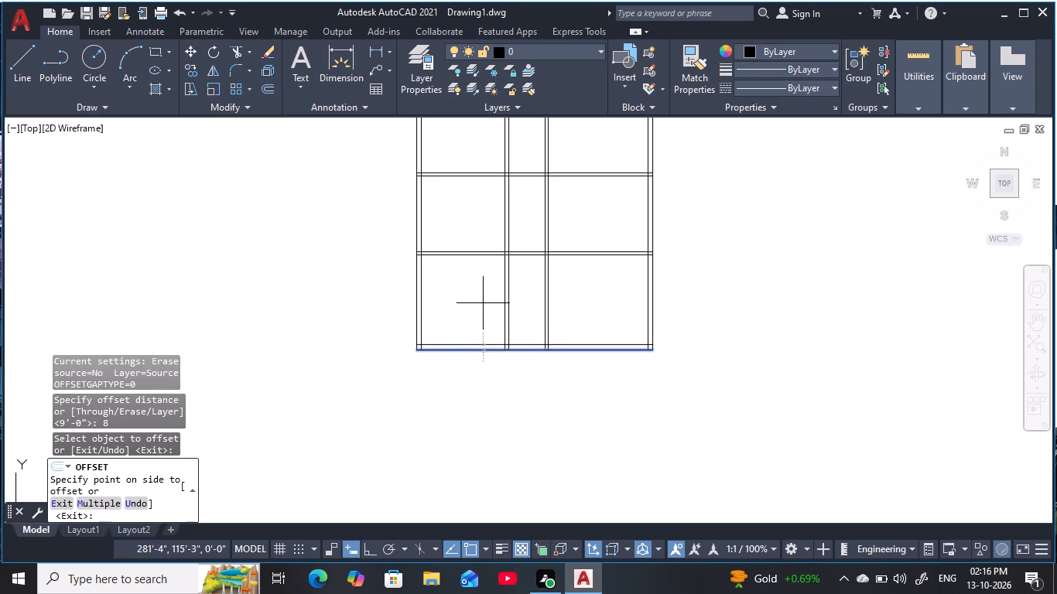
key(Escape)
key(Escape)
key(Escape)
key(Escape)
key(Escape)
key(Escape)
Offset the south wall's inner face line 9' northward.
key(o)
key(space)
text(9')
key(space)
click(572, 340)
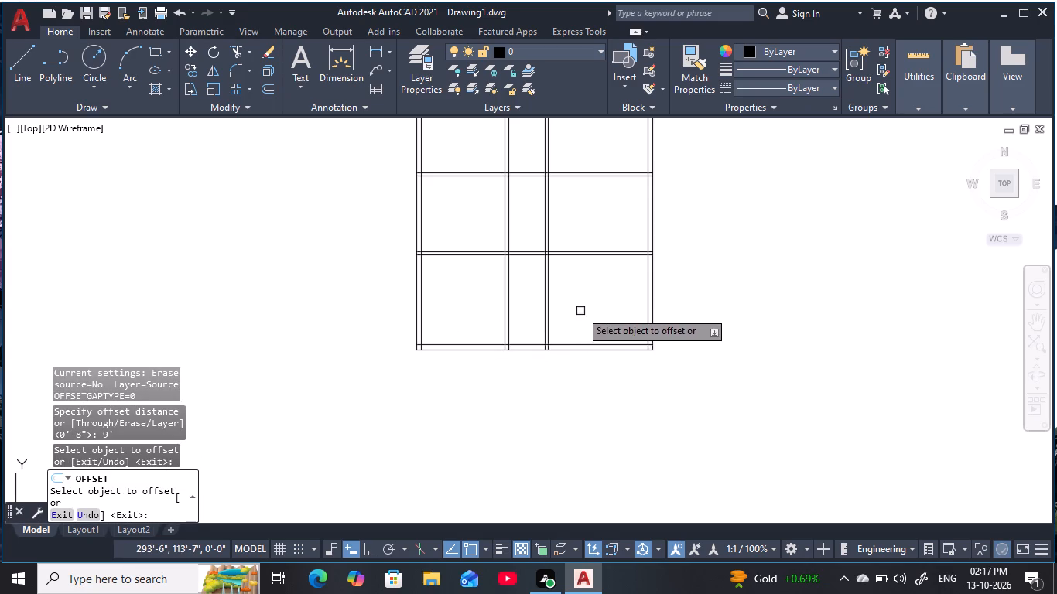
click(579, 340)
click(579, 346)
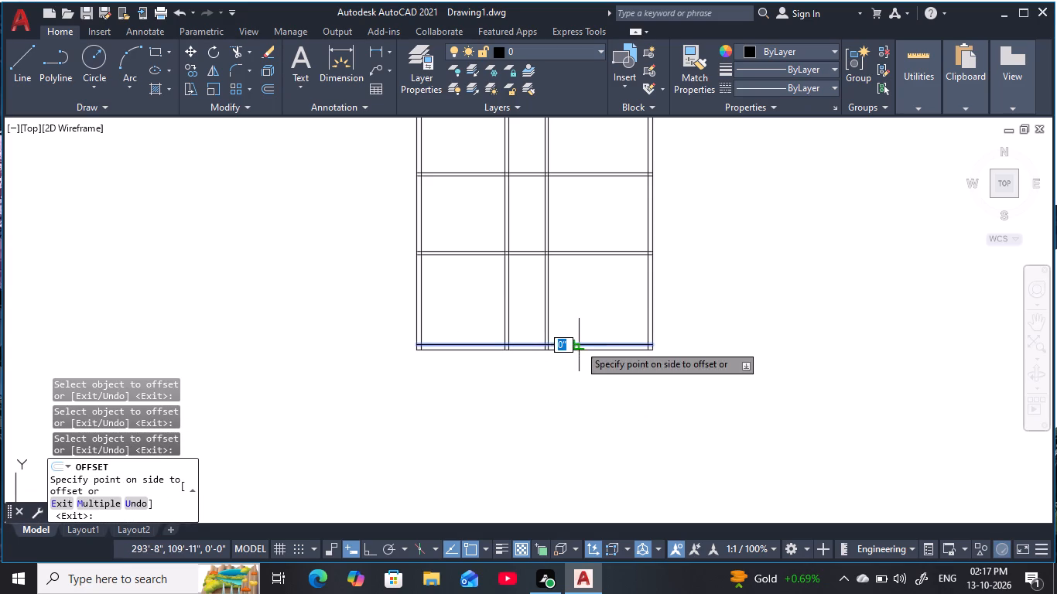
click(600, 265)
key(Escape)
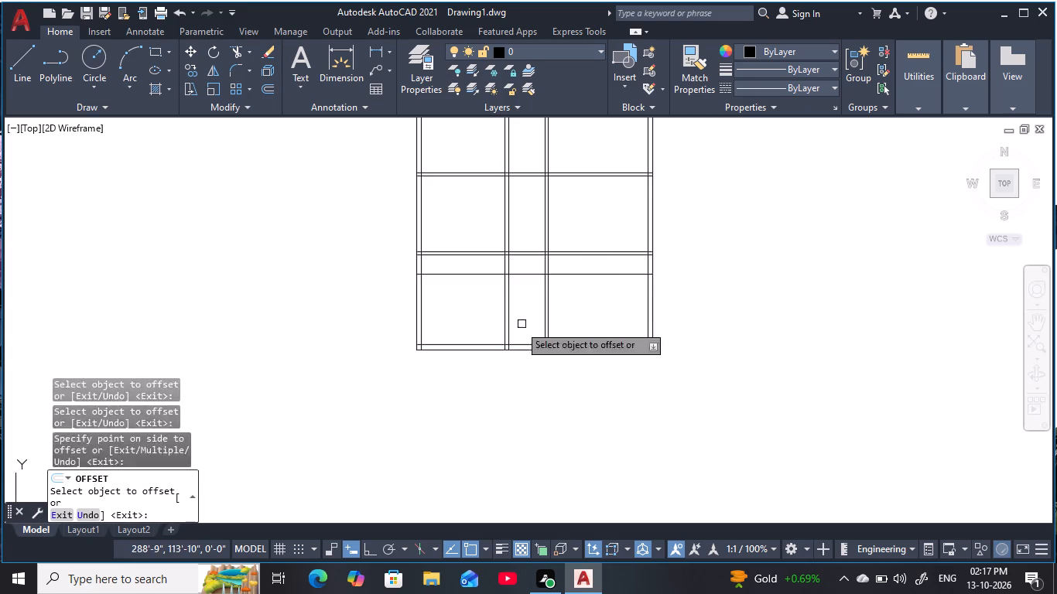
key(Escape)
key(Escape)
key(Escape)
key(Escape)
key(Escape)
Offset the new horizontal line 5" northward to form the fourth cross wall.
key(o)
key(space)
text(5)
key(space)
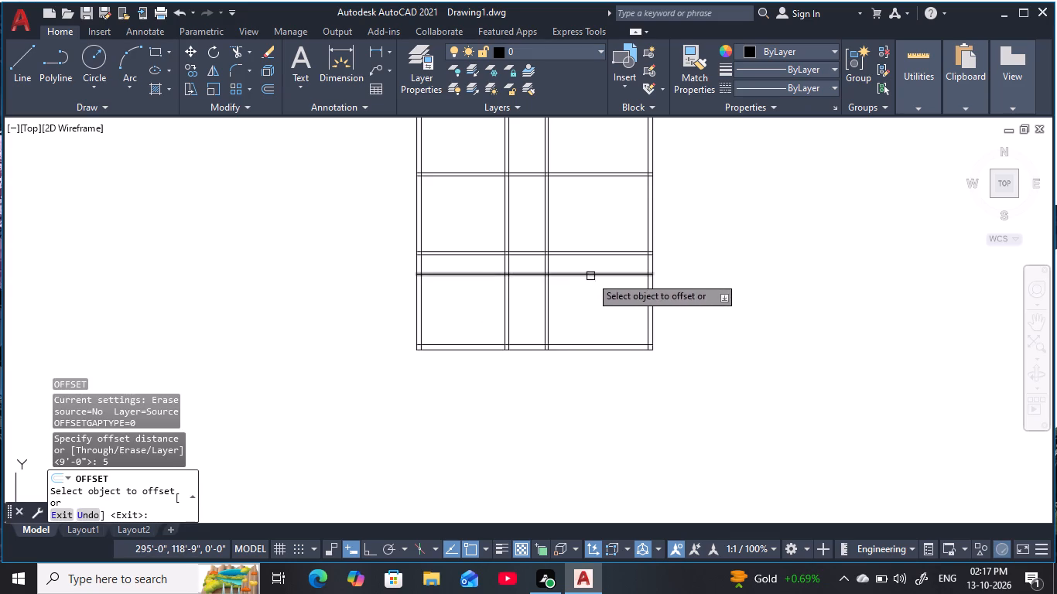
click(590, 276)
click(595, 261)
key(Escape)
scroll(488, 282, up, 2)
key(Escape)
middle_drag(488, 281, 519, 336)
key(Escape)
key(Escape)
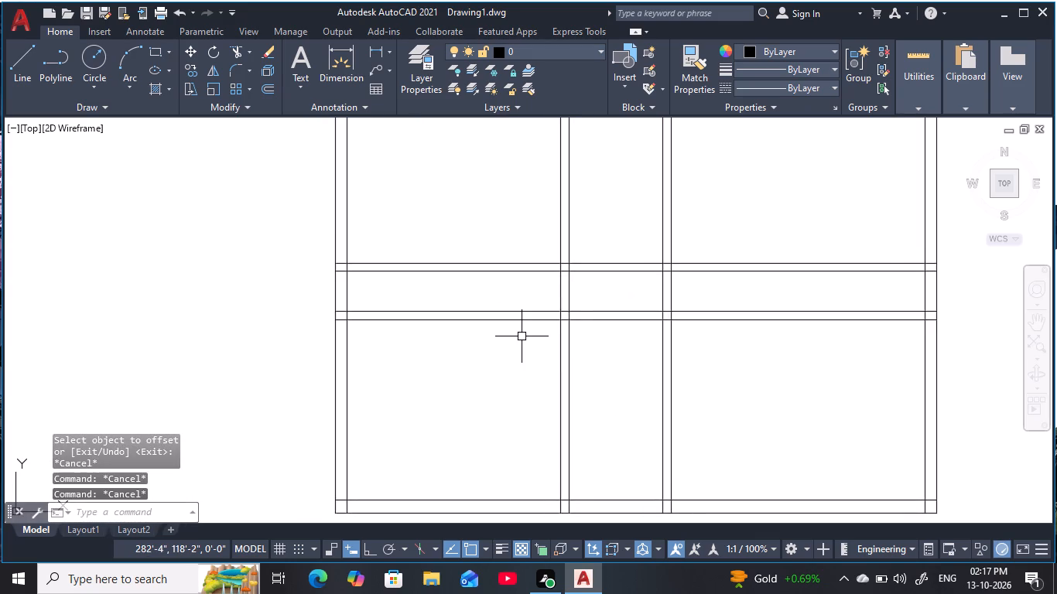
Trim away the west partition south of the third cross wall and the fourth cross wall west of the east partition.
text(tr)
key(space)
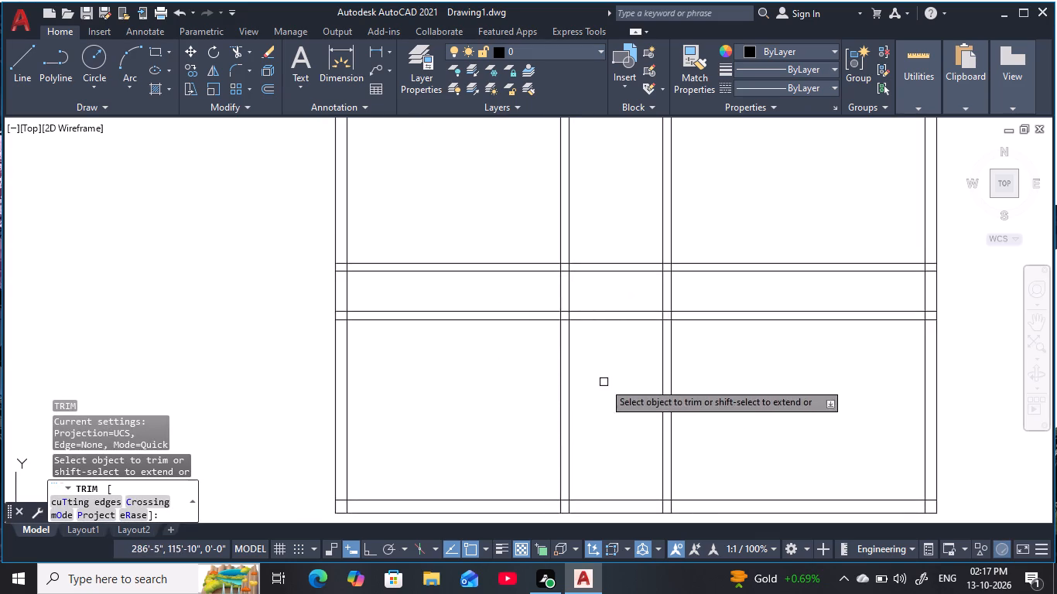
click(607, 382)
click(476, 289)
click(630, 334)
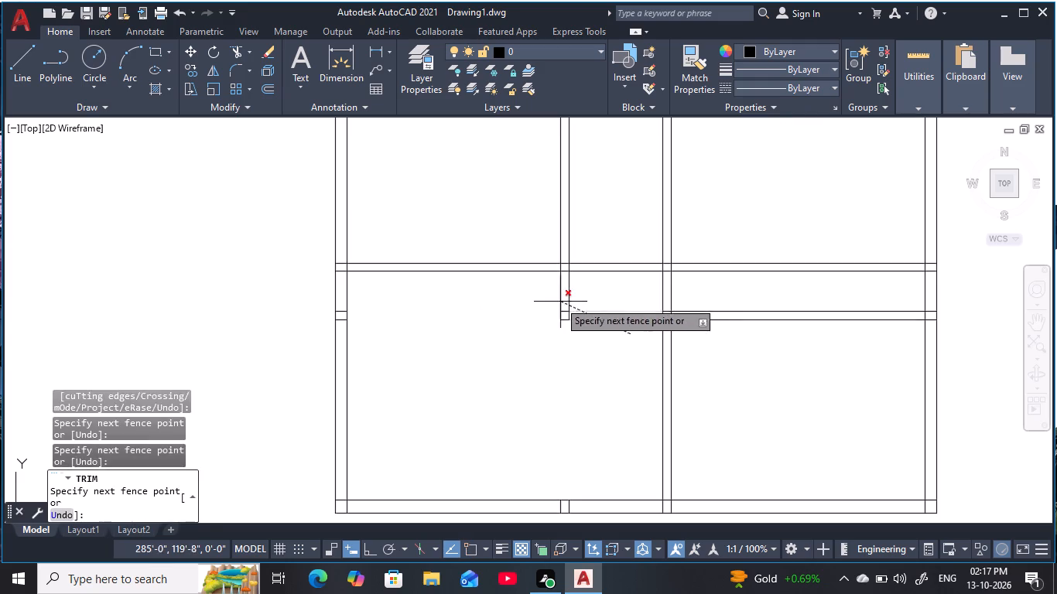
click(538, 293)
scroll(549, 375, down, 2)
middle_drag(551, 375, 627, 351)
key(Escape)
key(Escape)
key(Escape)
key(Escape)
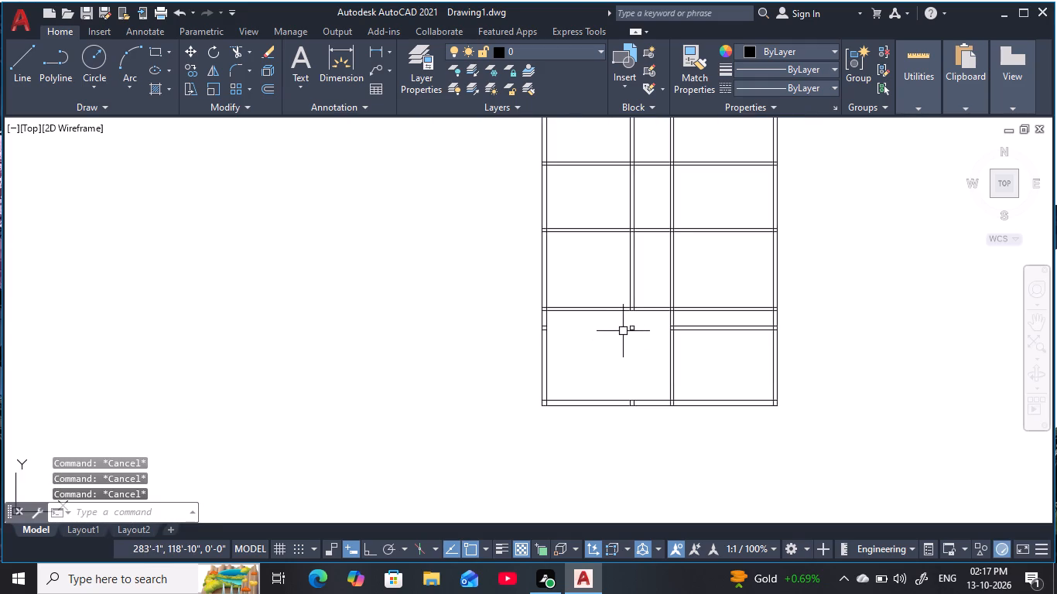
key(Escape)
key(Escape)
Trim away the west partition between the second and third cross walls.
scroll(645, 336, up, 1)
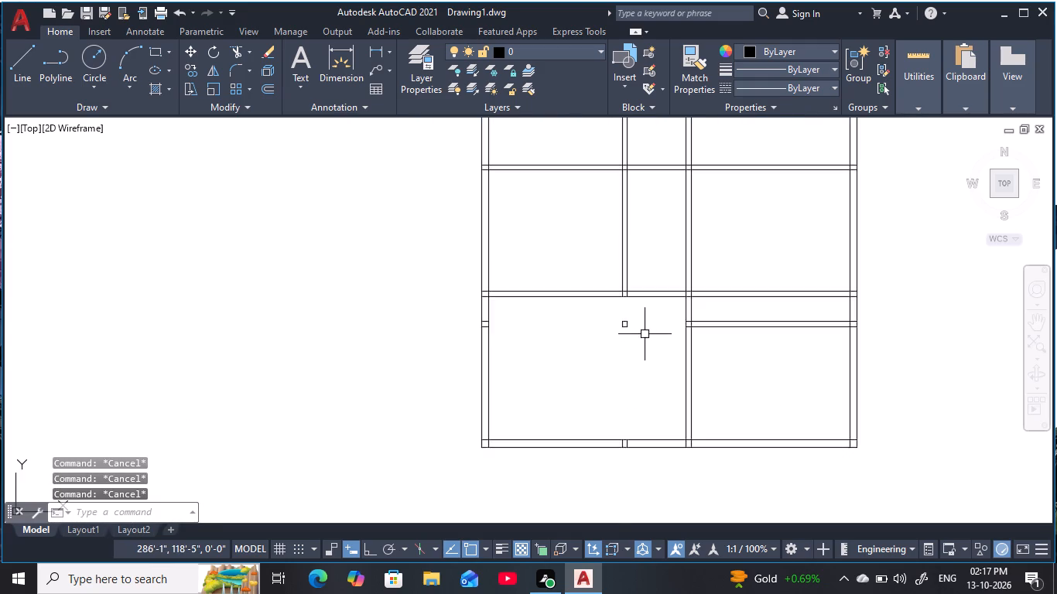
scroll(645, 334, up, 1)
middle_drag(645, 334, 652, 369)
scroll(655, 368, down, 1)
middle_drag(655, 368, 686, 343)
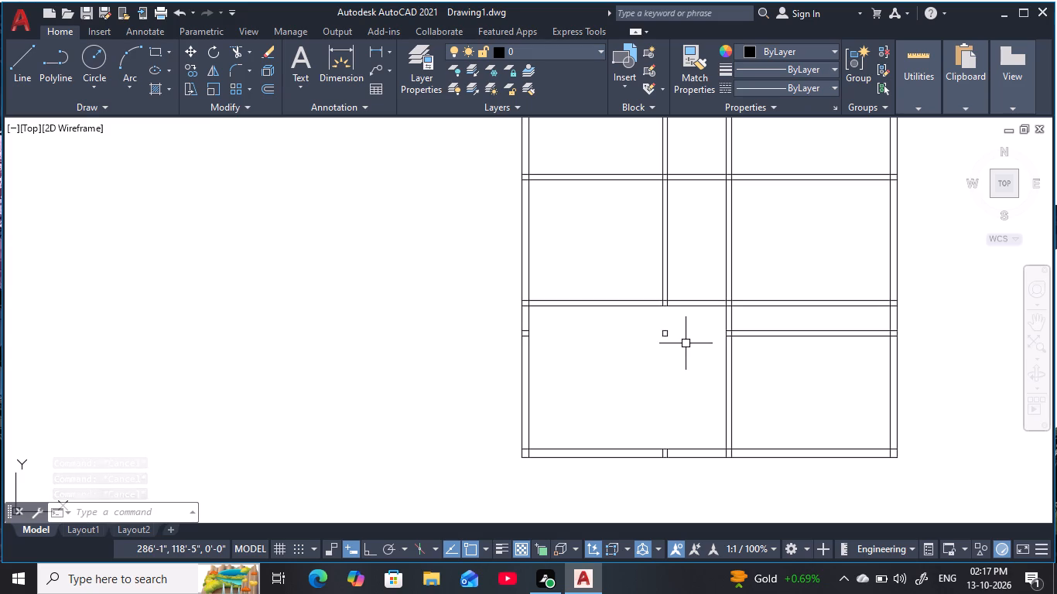
middle_drag(686, 343, 689, 365)
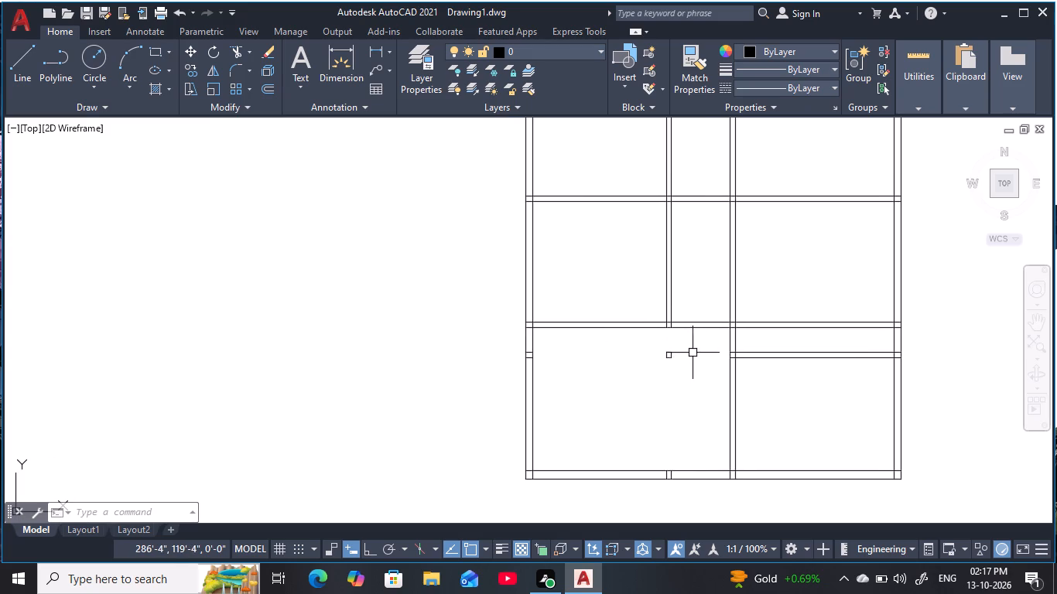
key(Escape)
key(Escape)
key(Escape)
key(Escape)
key(Escape)
key(Escape)
key(Escape)
key(Escape)
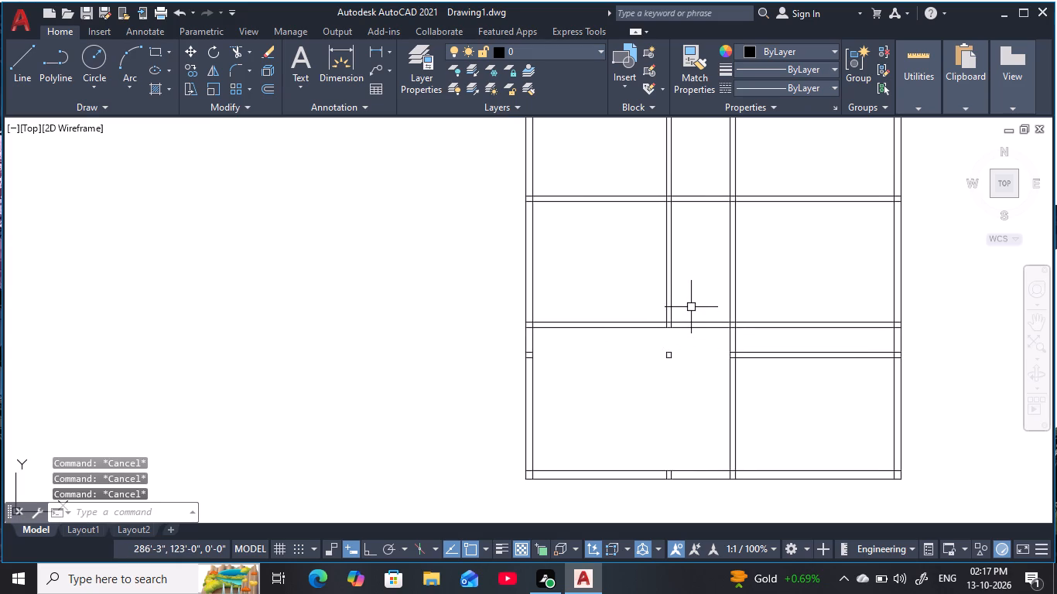
text(tr)
key(space)
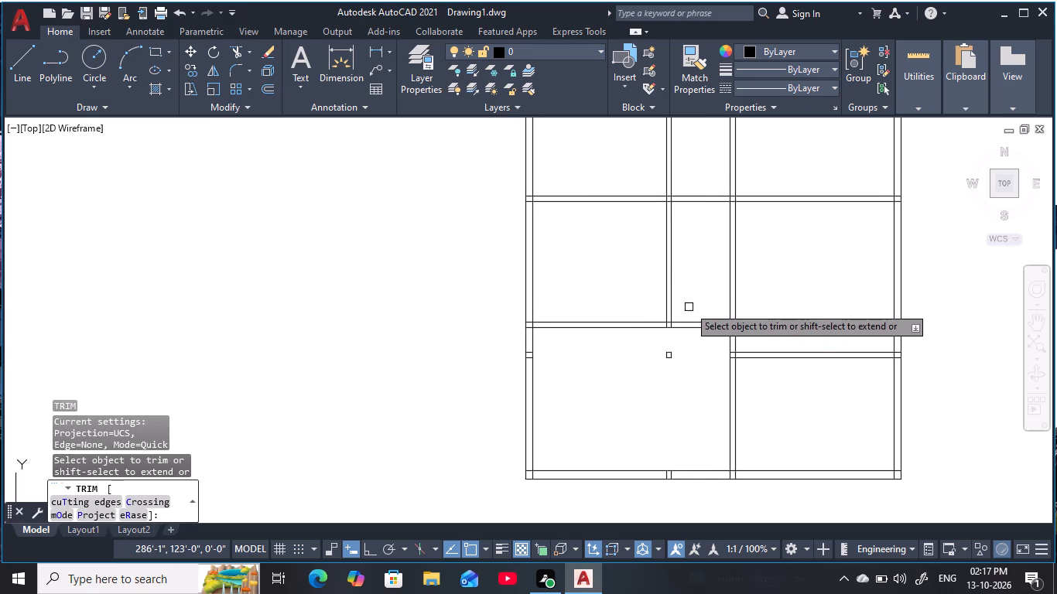
click(706, 291)
click(607, 295)
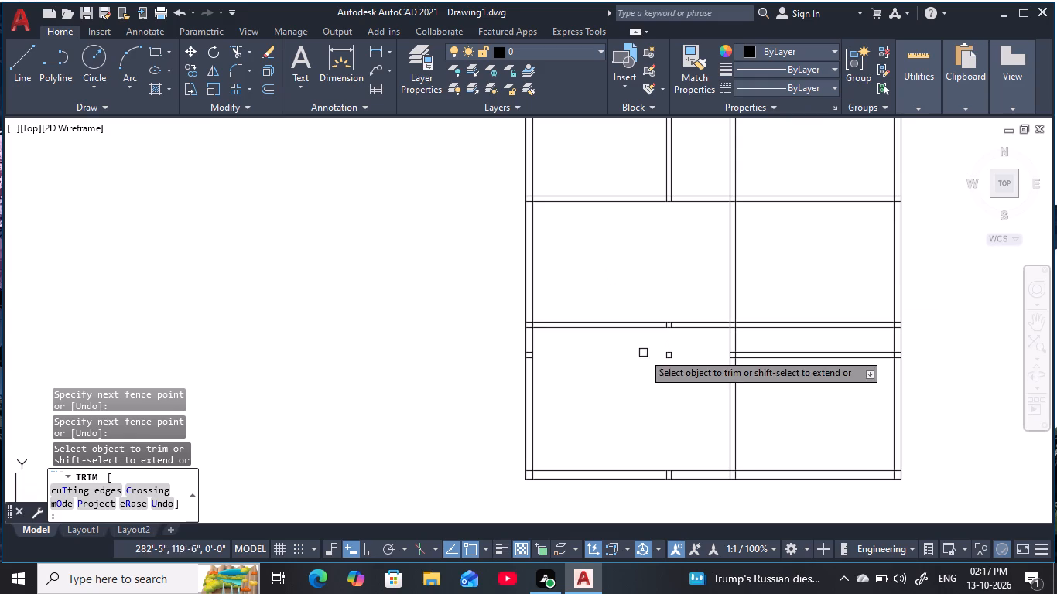
Trim away both the west and east partitions between the first and second cross walls.
middle_drag(662, 258, 642, 398)
middle_drag(679, 295, 676, 343)
drag(676, 340, 652, 346)
click(592, 350)
scroll(641, 333, down, 2)
middle_drag(643, 333, 605, 313)
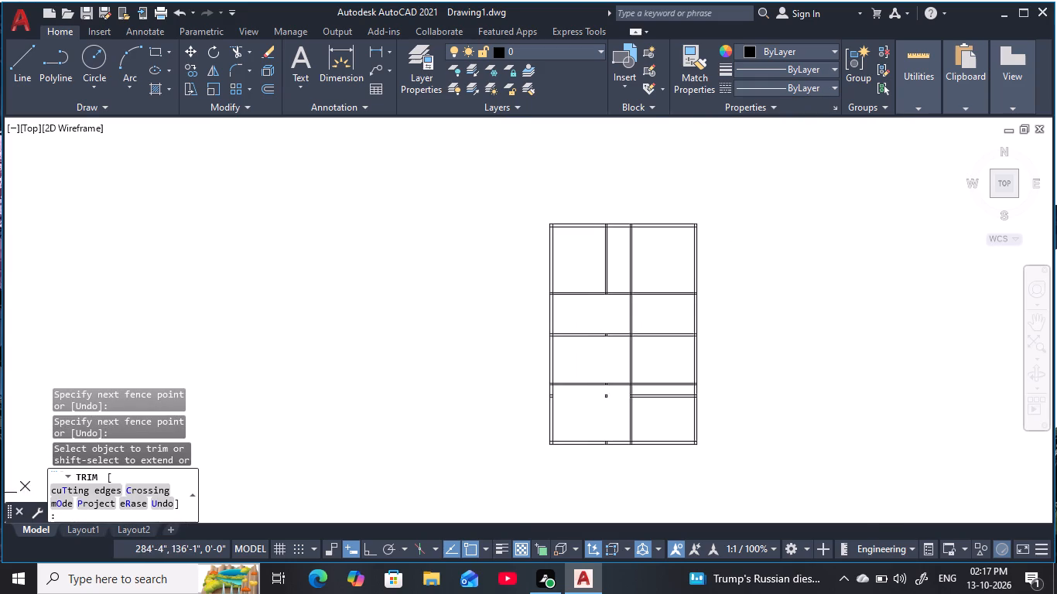
middle_drag(605, 313, 605, 312)
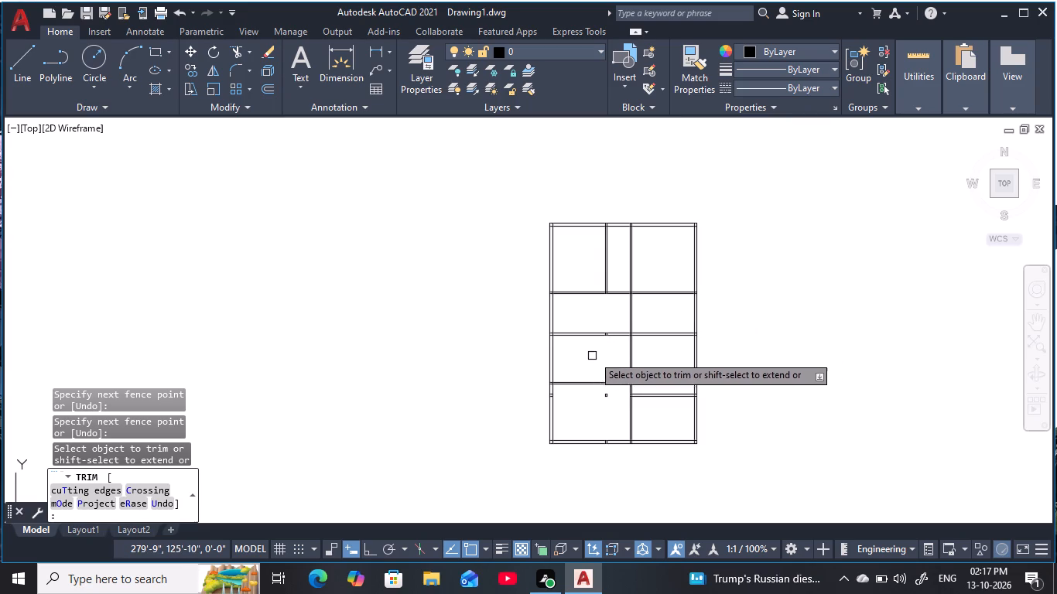
click(669, 311)
click(594, 315)
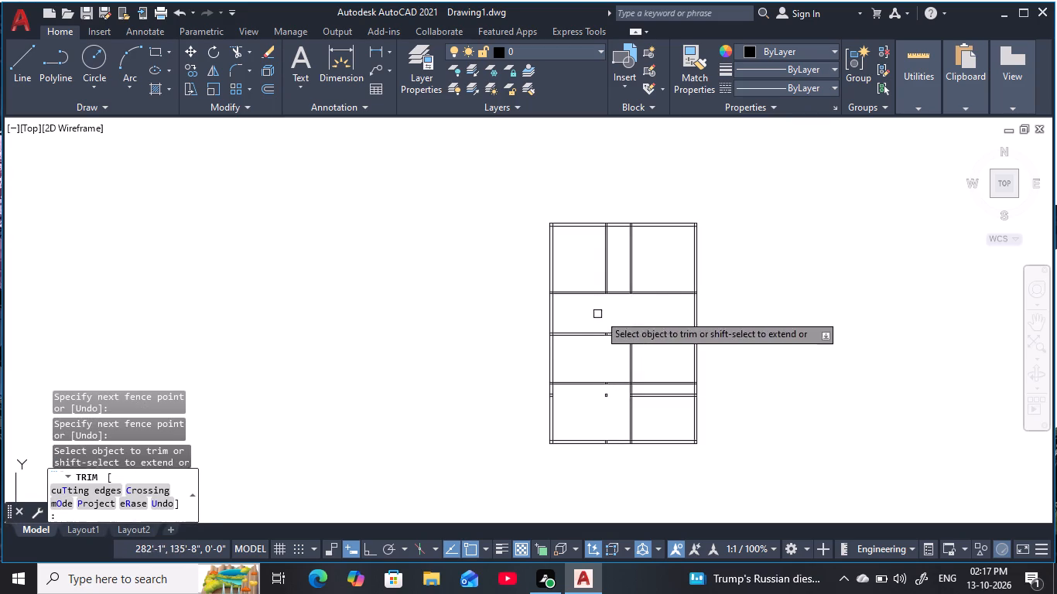
Trim away the third cross wall east of the east partition and the east partition between the third and fourth cross walls.
middle_drag(652, 380, 653, 380)
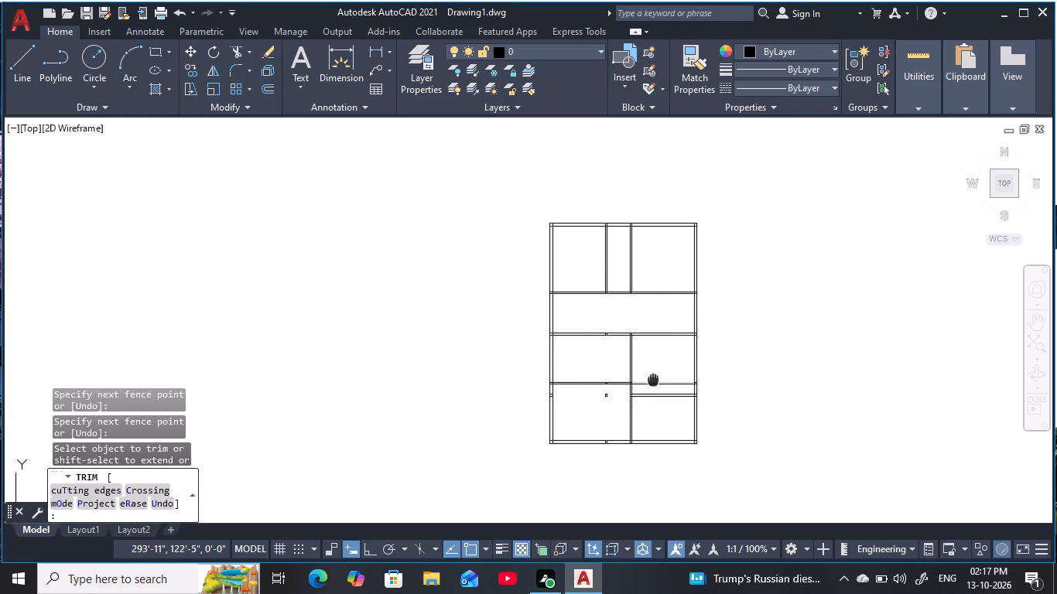
middle_drag(653, 380, 661, 311)
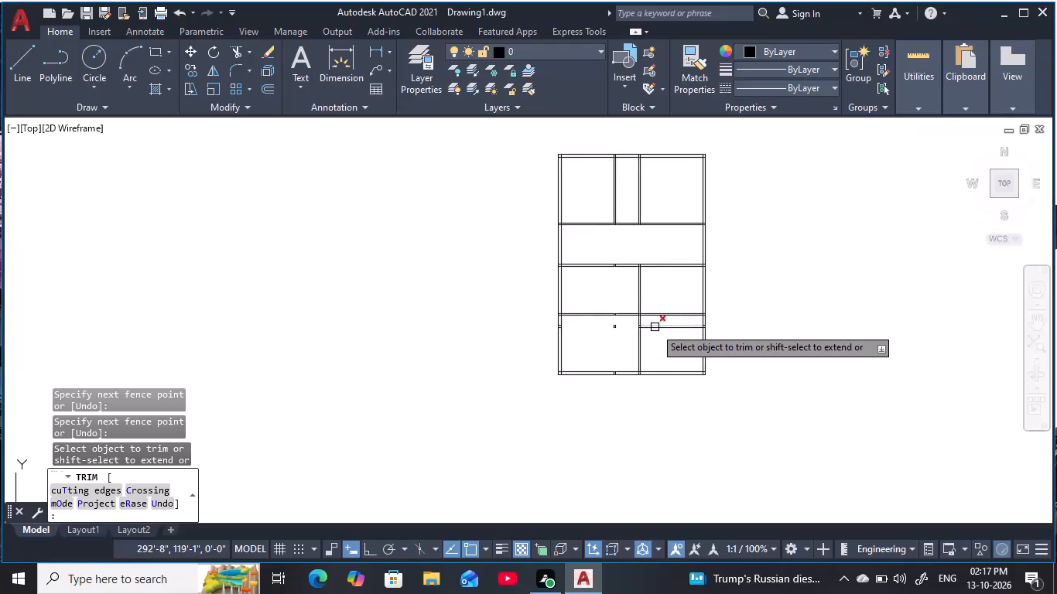
scroll(655, 327, up, 2)
click(672, 313)
click(663, 280)
click(628, 314)
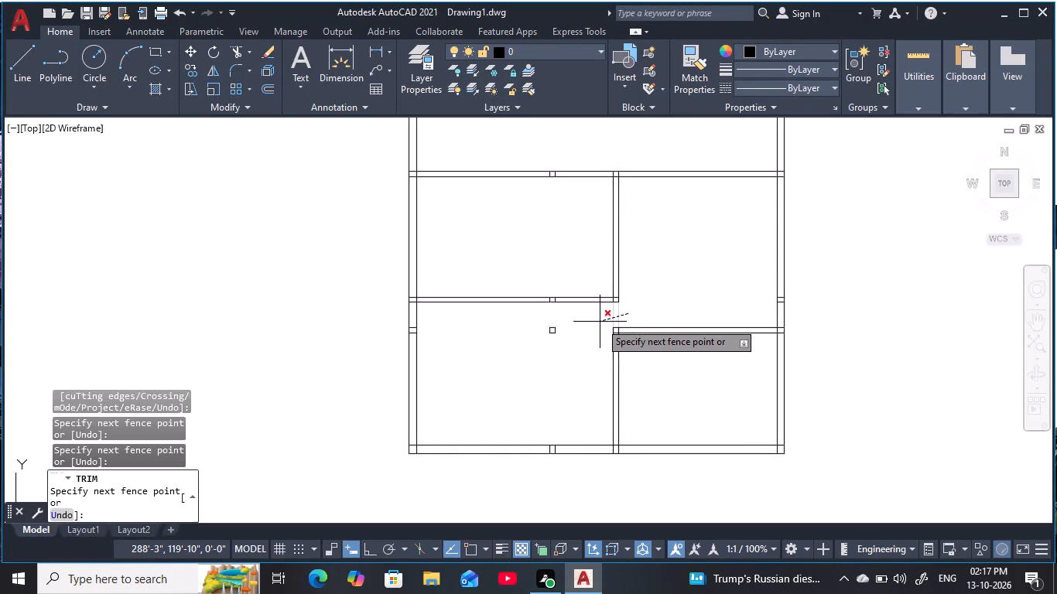
click(600, 322)
scroll(571, 392, down, 1)
middle_drag(571, 392, 587, 387)
key(Escape)
key(Escape)
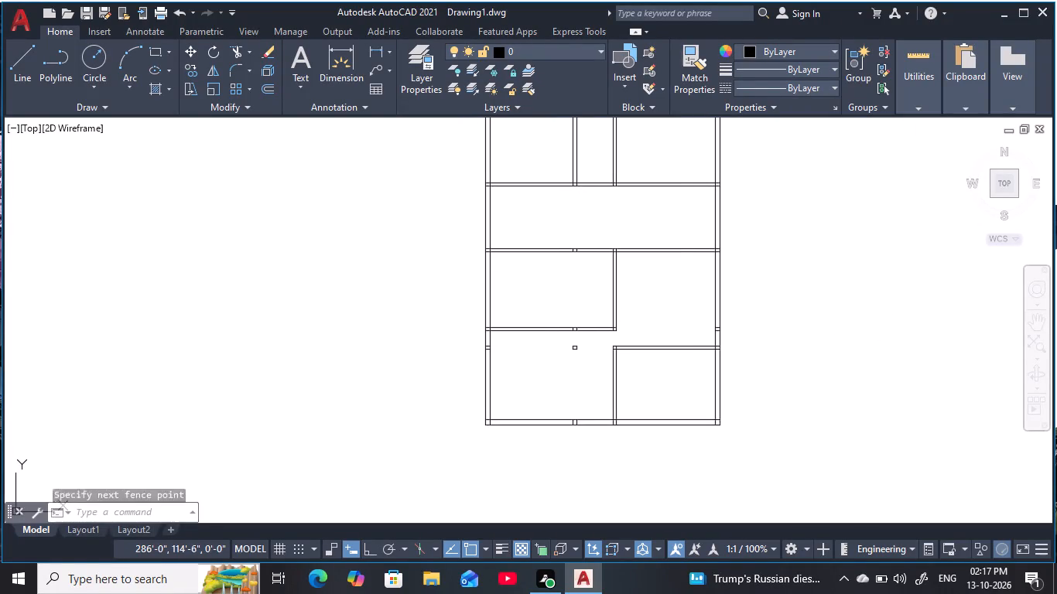
key(Escape)
key(Escape)
Erase the leftover wall stubs on the removed west partition's line south of the first cross wall and inside the west and east outer walls.
drag(555, 295, 555, 308)
click(603, 460)
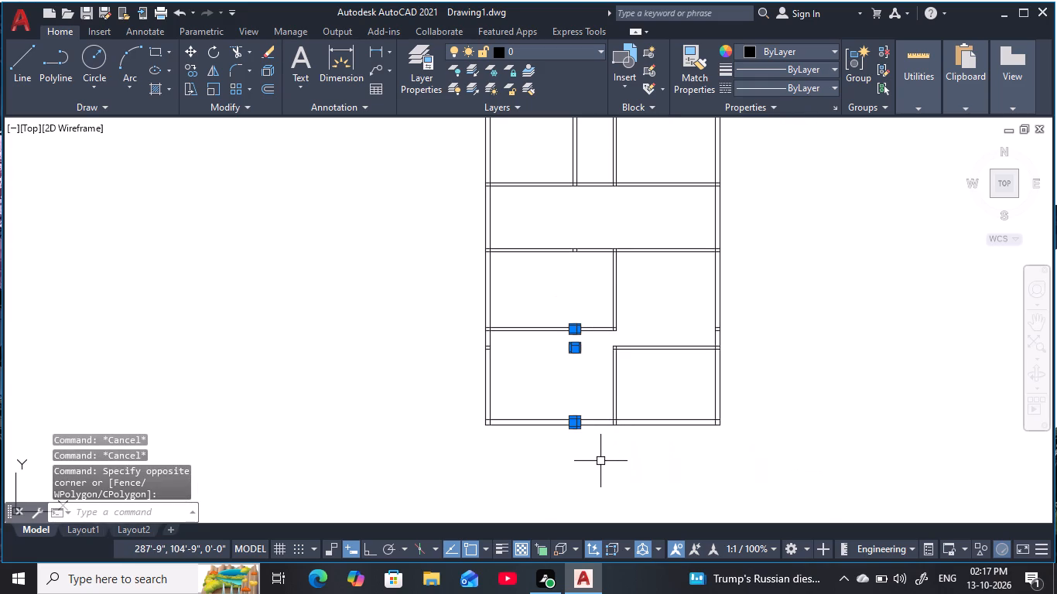
key(e)
key(space)
click(474, 343)
click(520, 391)
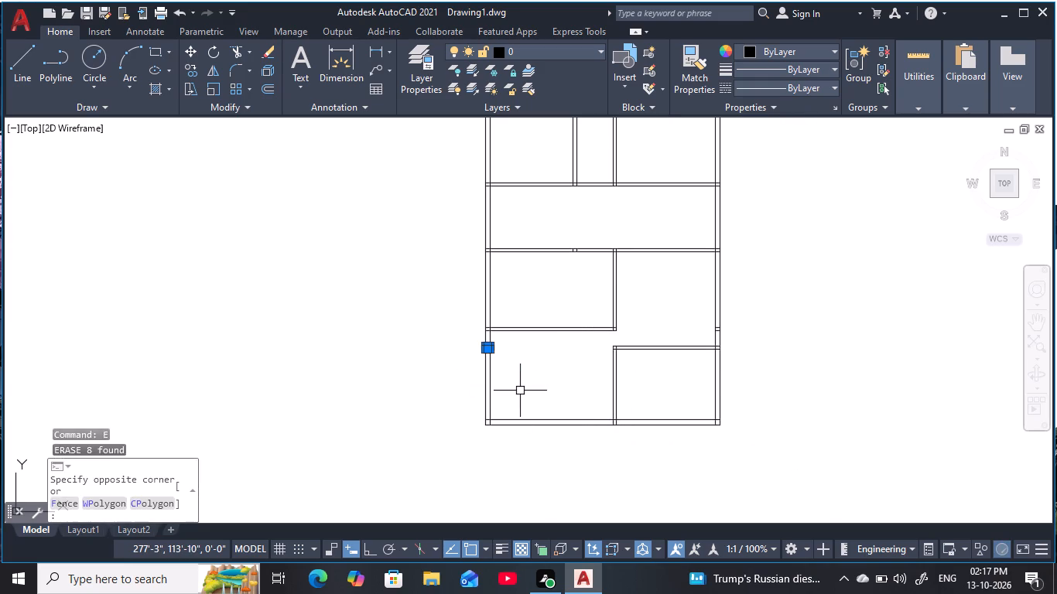
key(space)
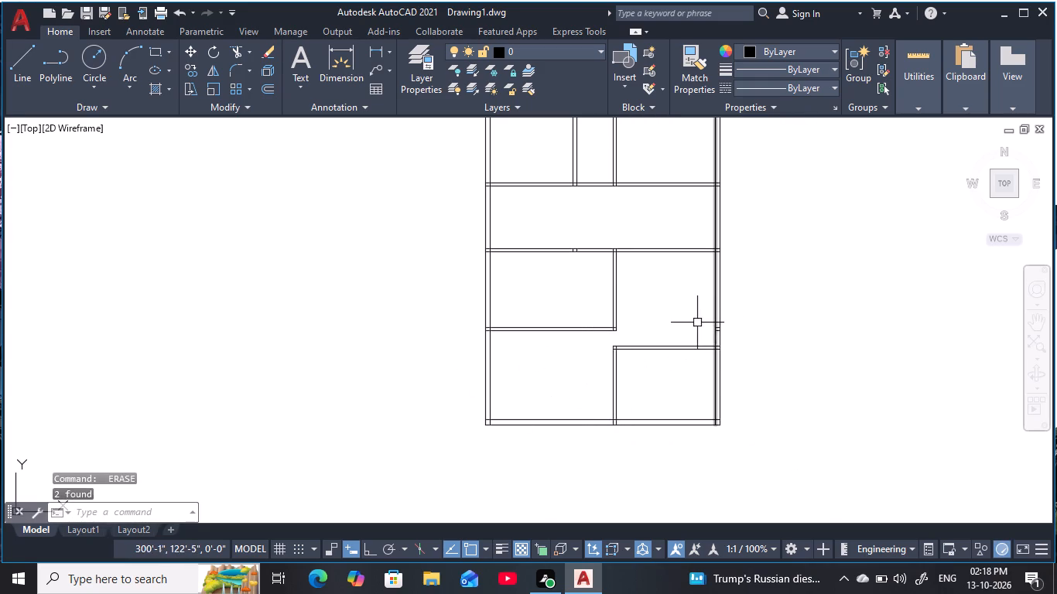
click(697, 323)
click(741, 335)
key(space)
middle_drag(686, 294, 726, 377)
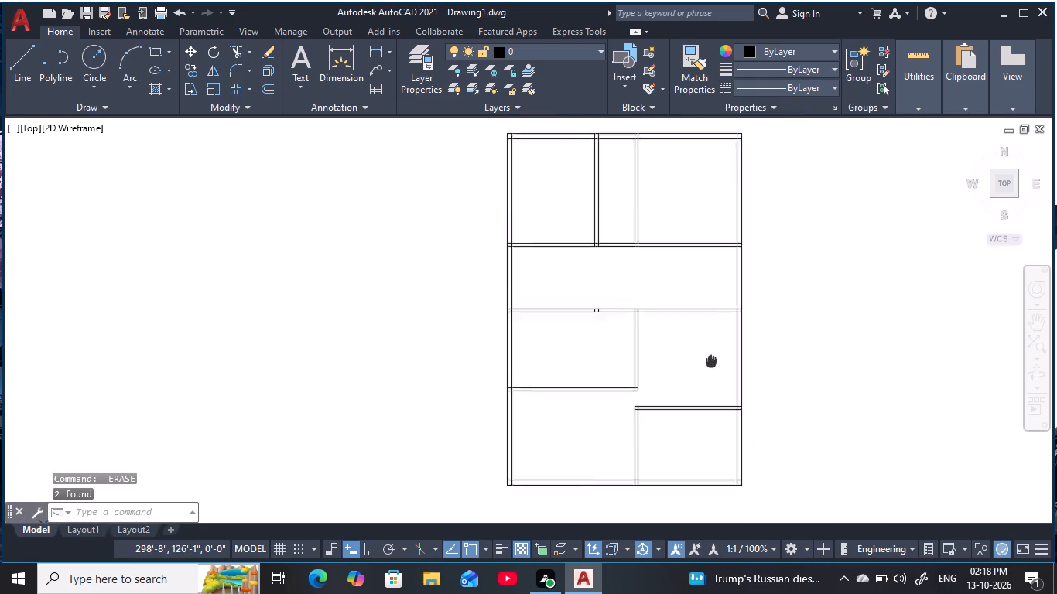
drag(582, 310, 590, 323)
click(640, 398)
key(space)
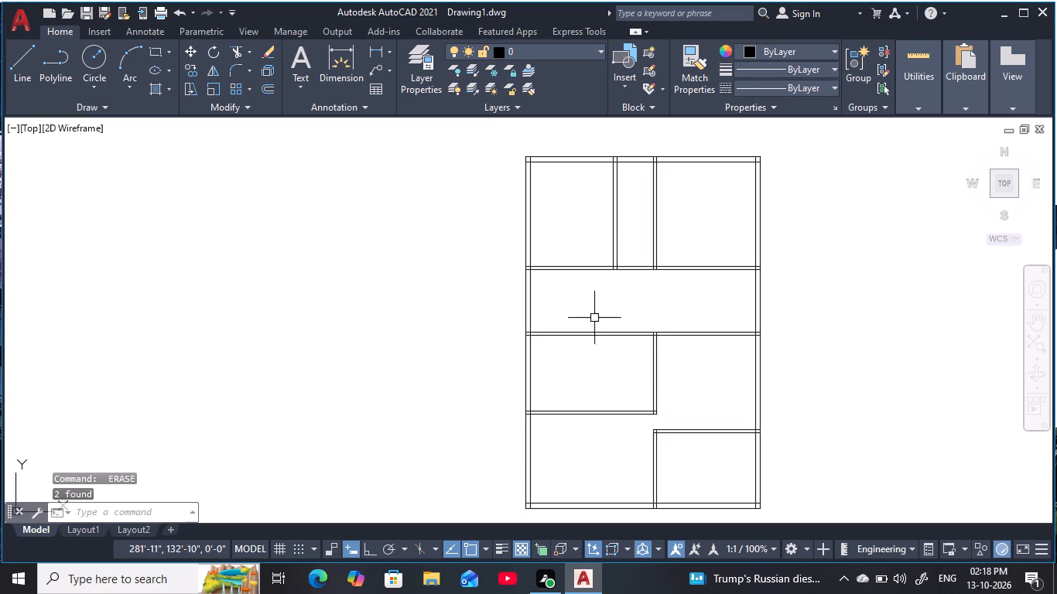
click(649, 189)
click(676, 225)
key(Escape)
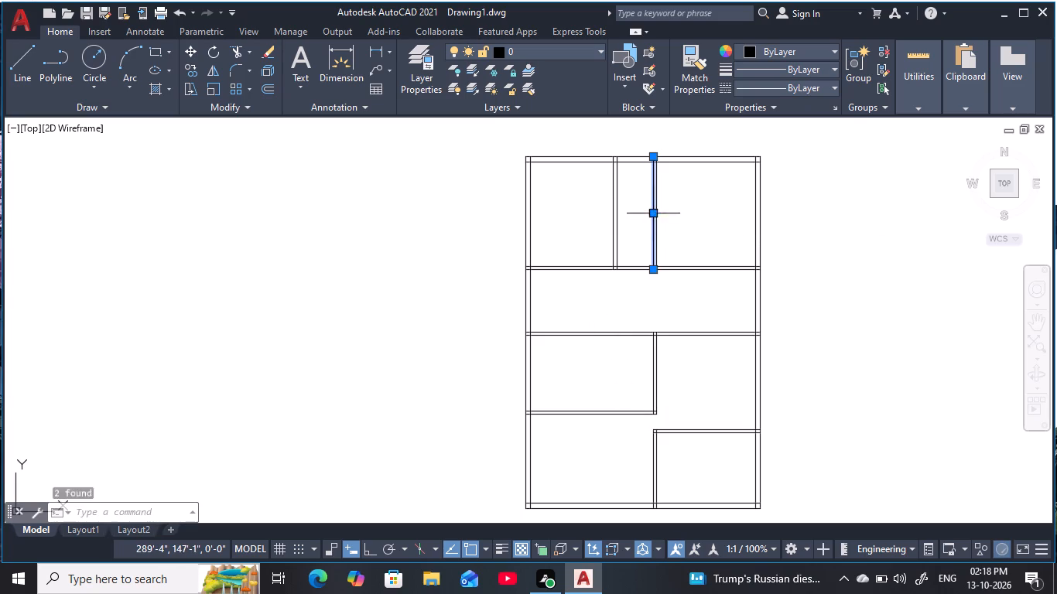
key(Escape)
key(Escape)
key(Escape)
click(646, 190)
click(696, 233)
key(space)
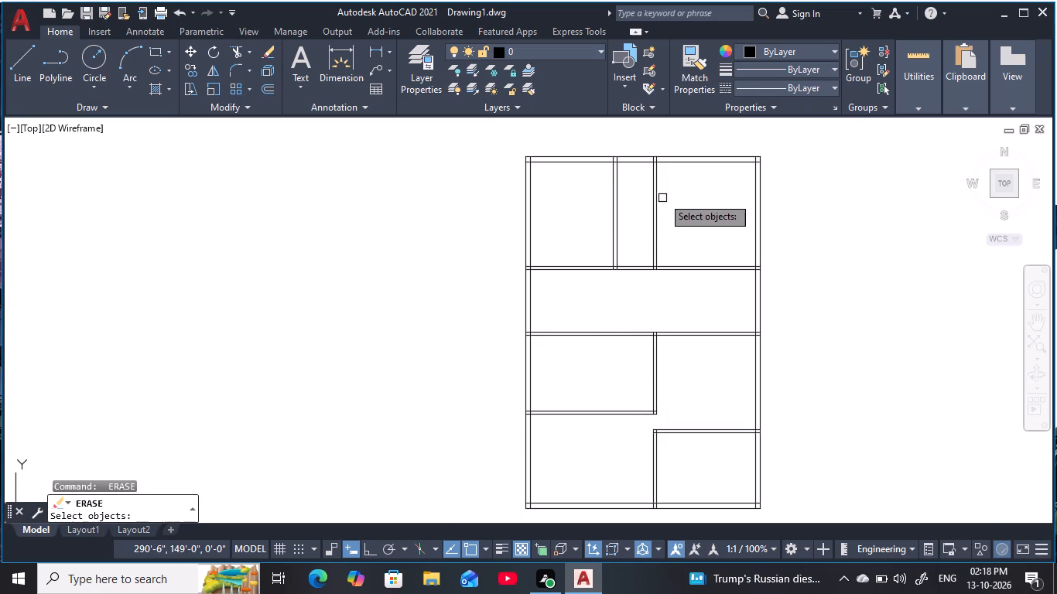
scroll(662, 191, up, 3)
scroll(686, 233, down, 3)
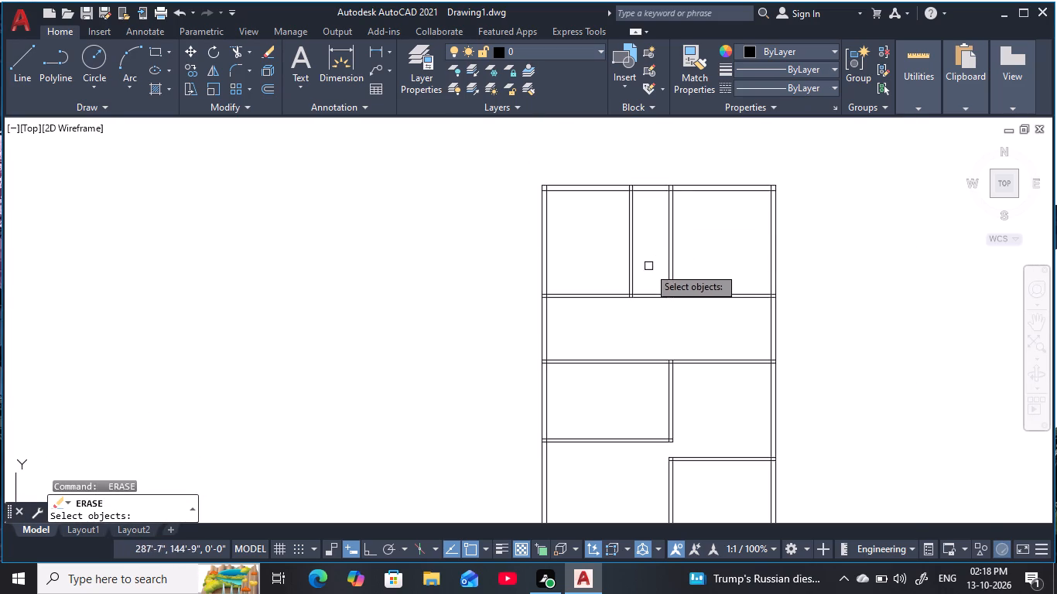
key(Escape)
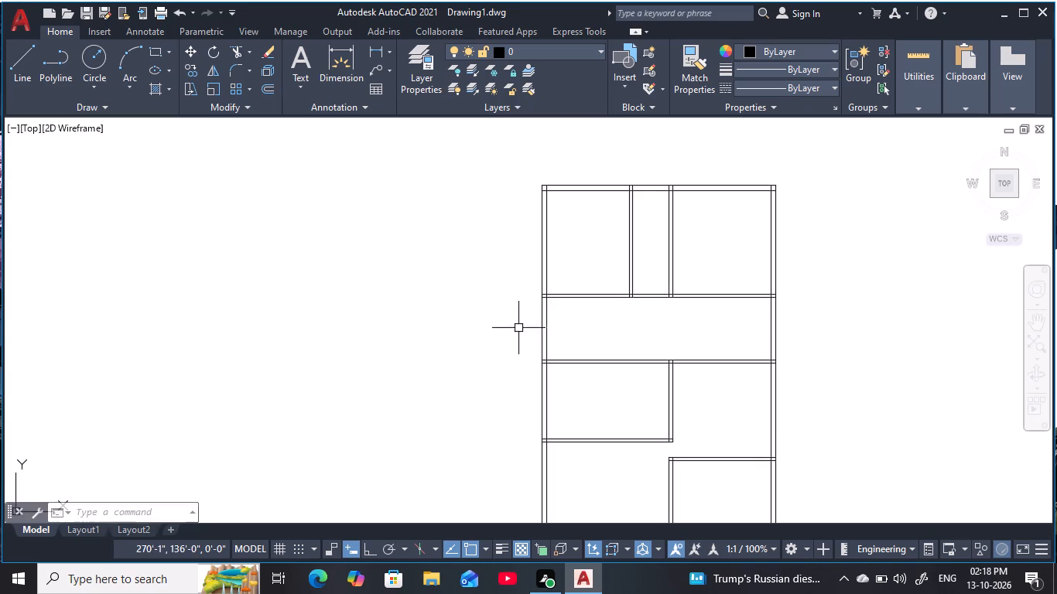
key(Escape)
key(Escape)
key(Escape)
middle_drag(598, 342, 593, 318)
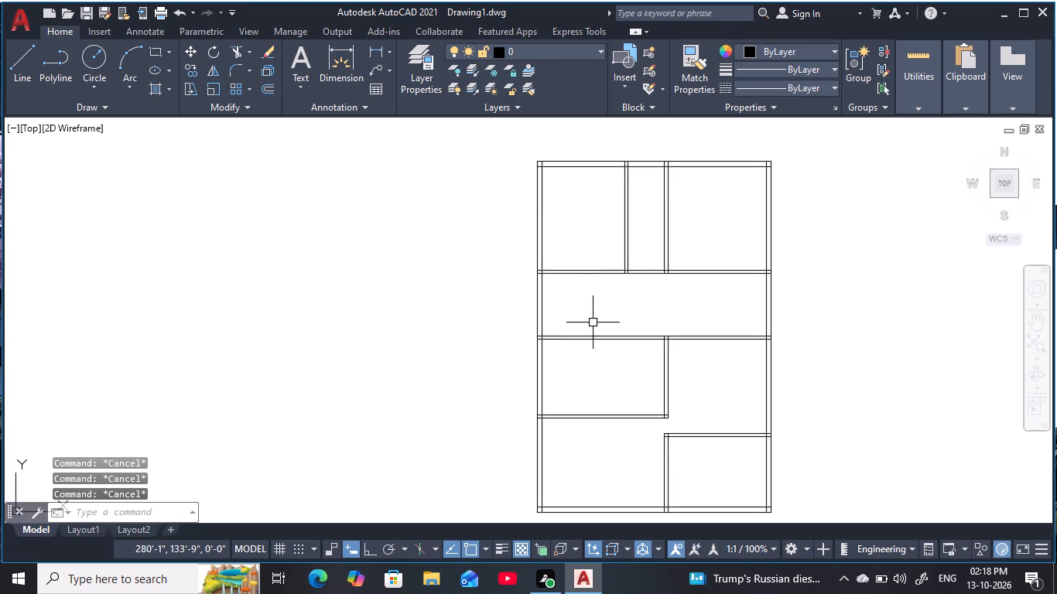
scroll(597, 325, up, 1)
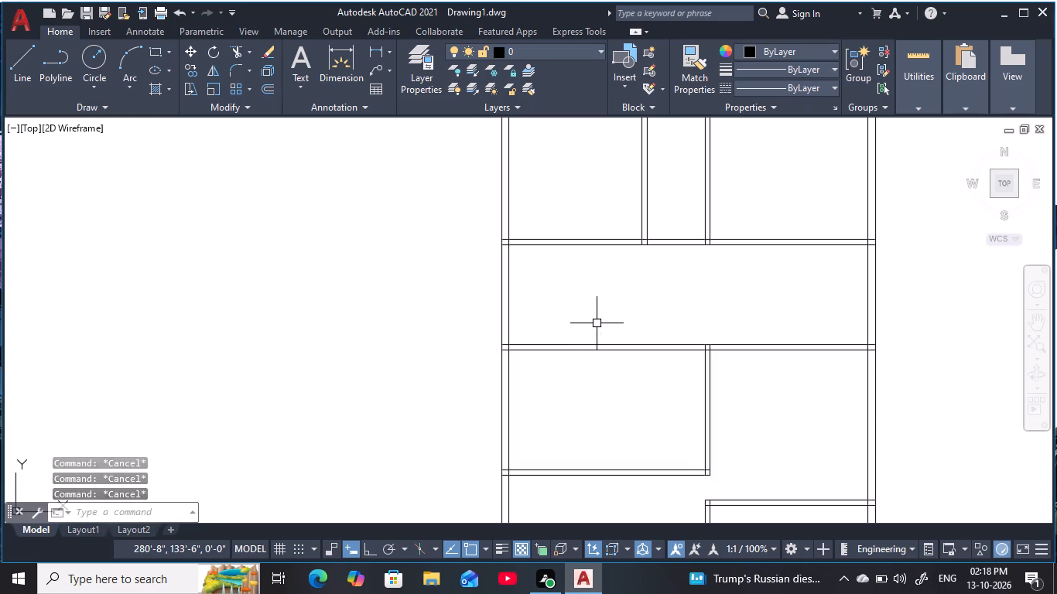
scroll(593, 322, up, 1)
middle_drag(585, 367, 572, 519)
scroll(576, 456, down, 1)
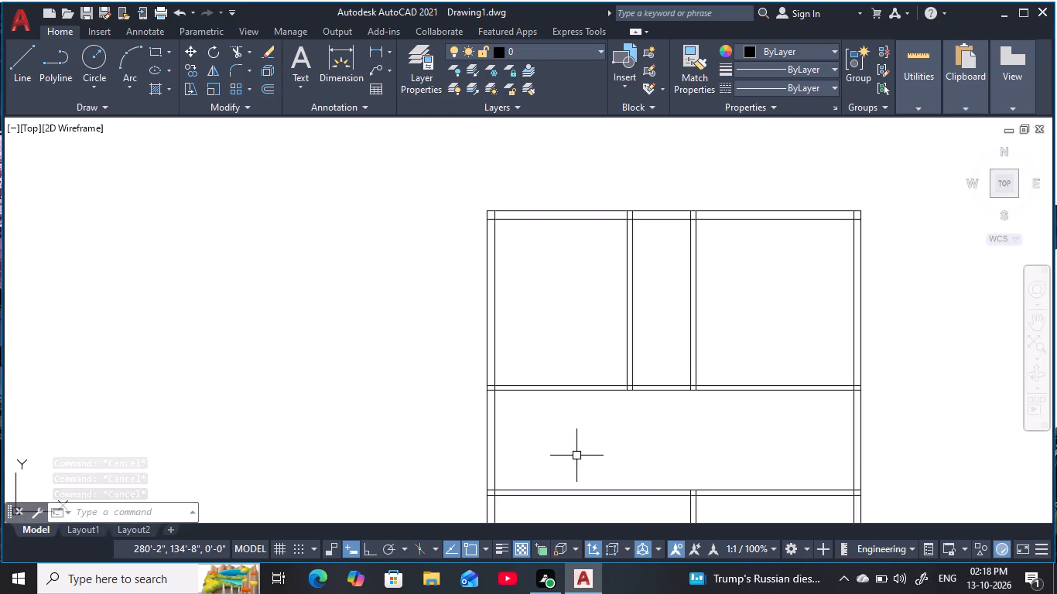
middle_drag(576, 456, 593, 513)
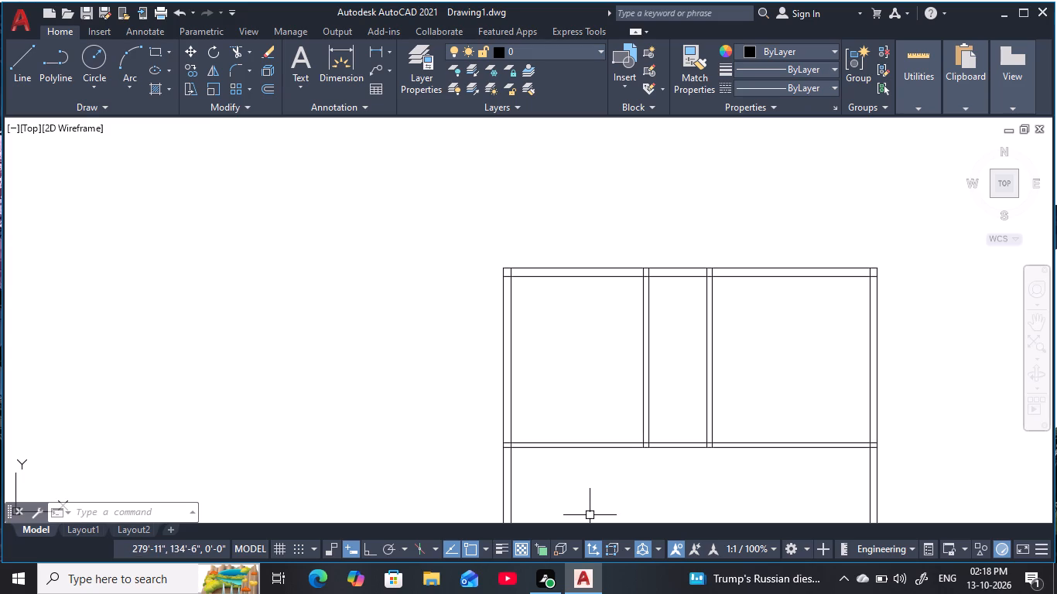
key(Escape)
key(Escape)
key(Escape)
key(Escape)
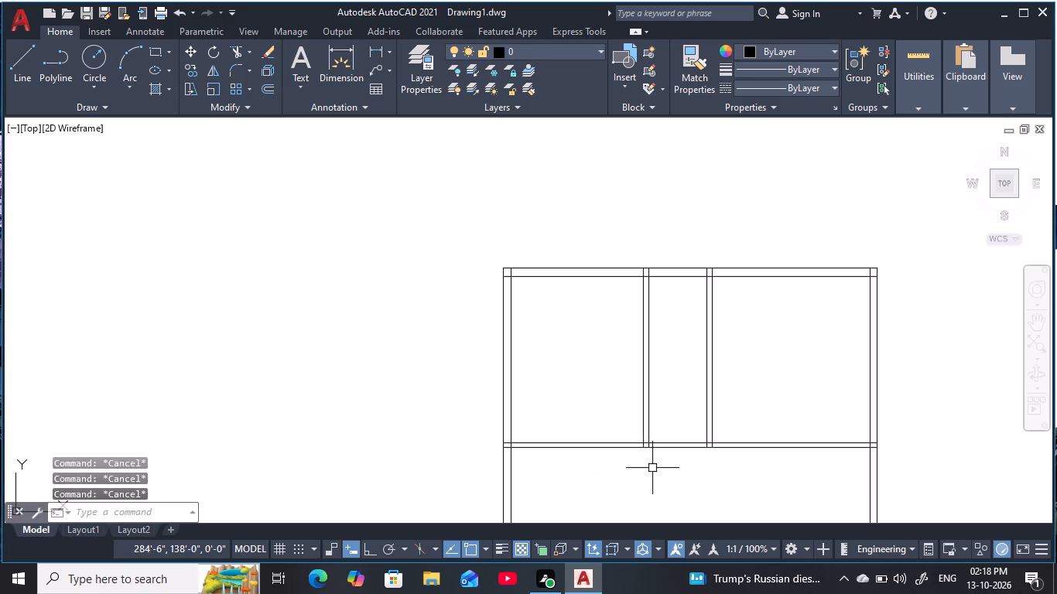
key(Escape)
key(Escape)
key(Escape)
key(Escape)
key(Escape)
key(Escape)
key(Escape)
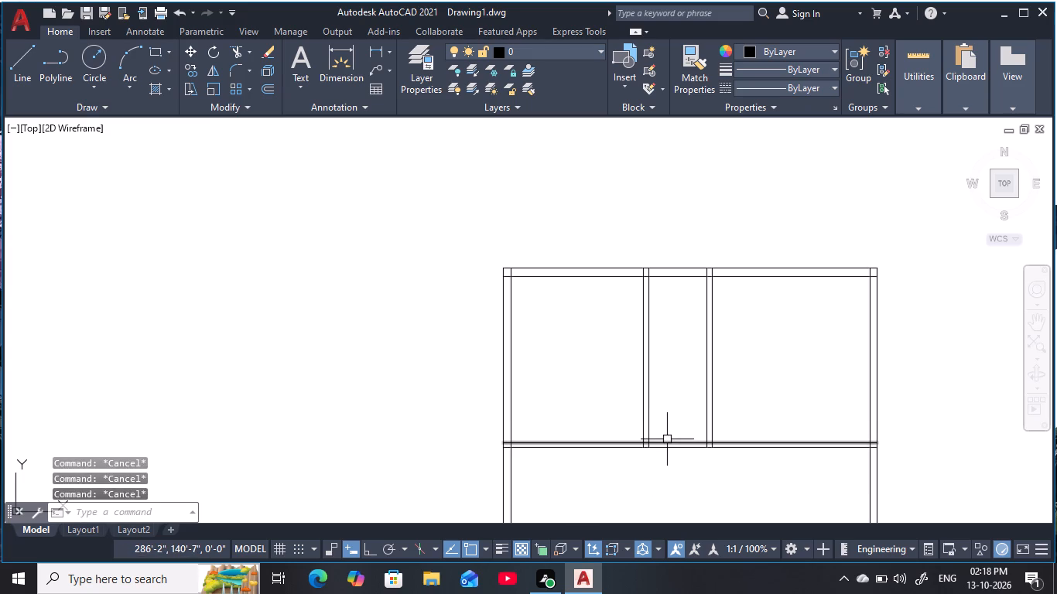
Offset the north line of the first cross wall 8' to the north.
key(o)
key(space)
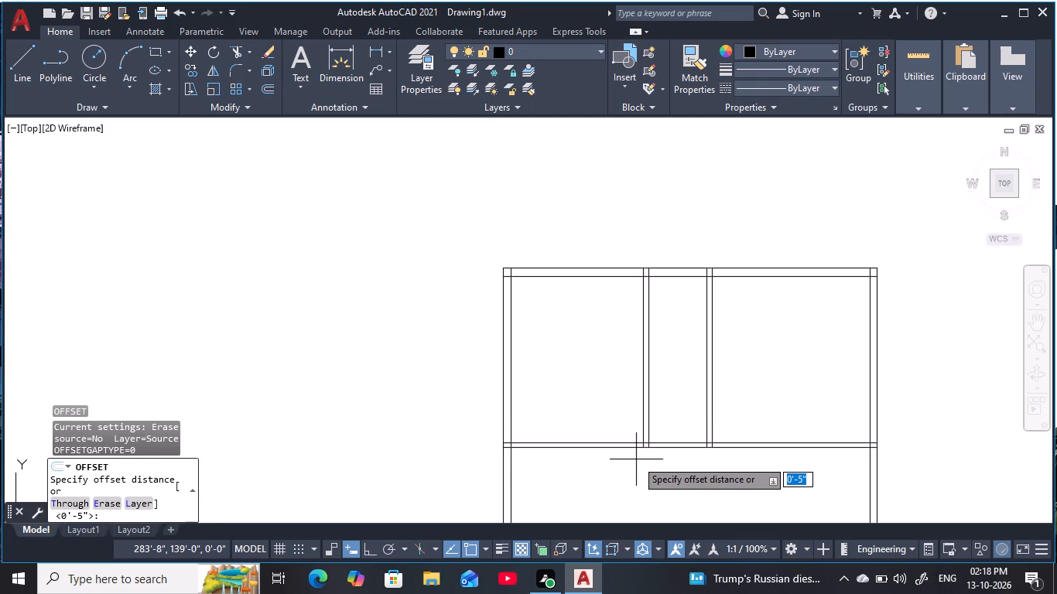
text(8')
key(space)
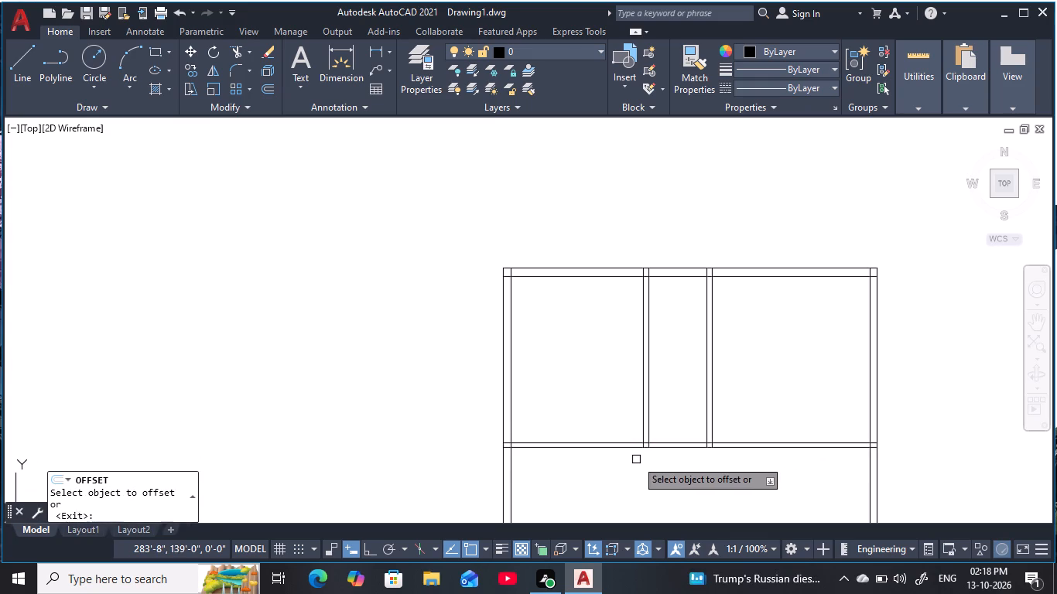
click(699, 443)
click(692, 299)
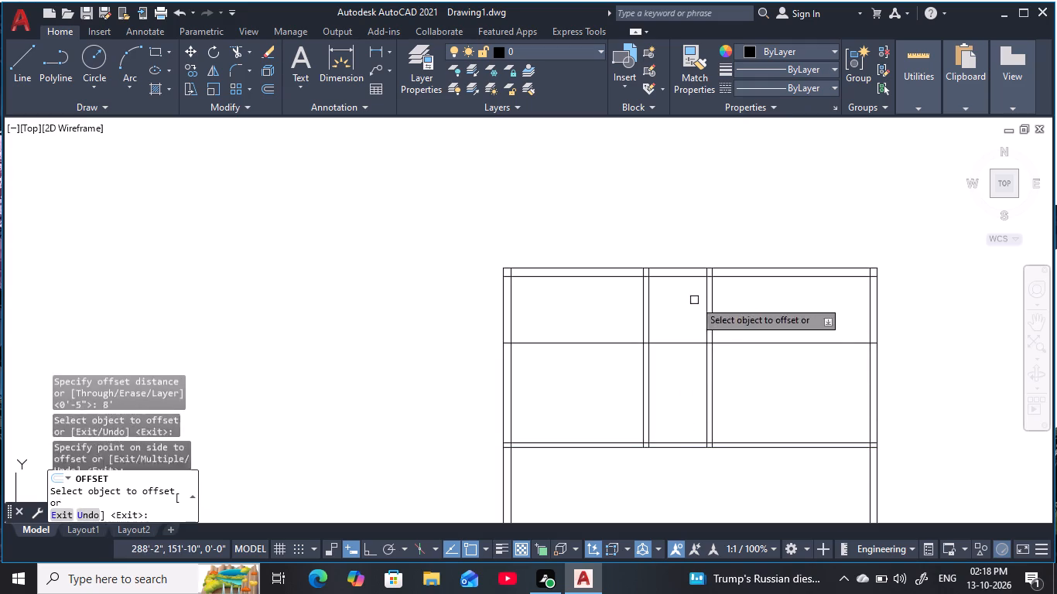
key(Escape)
key(Escape)
key(Escape)
key(Escape)
key(Escape)
Offset the new line across the northern rooms 5" to the north to give the wall its thickness.
key(o)
key(space)
key(5)
key(space)
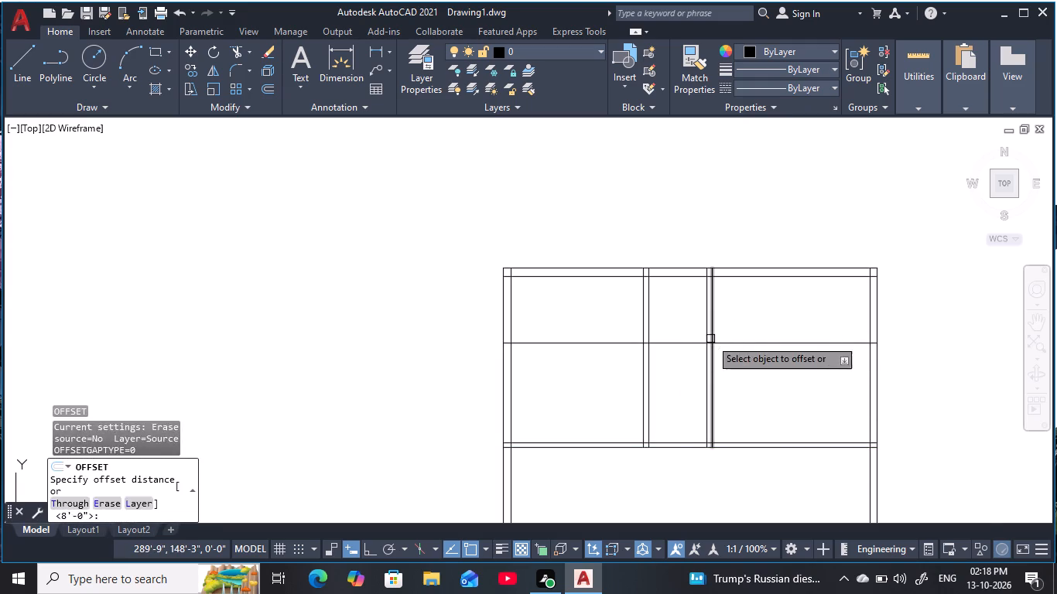
click(689, 344)
click(689, 295)
key(Escape)
key(Escape)
key(Escape)
key(Escape)
key(Escape)
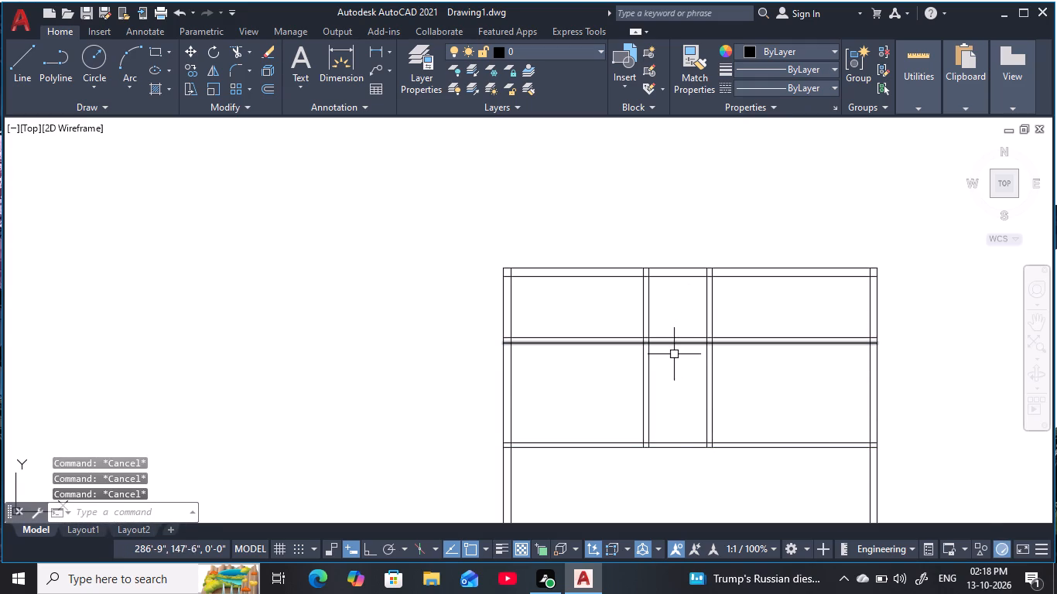
key(Escape)
Trim away the new 5" cross wall west of the west partition and east of the east partition.
key(t)
key(r)
key(space)
key(space)
click(559, 317)
click(590, 405)
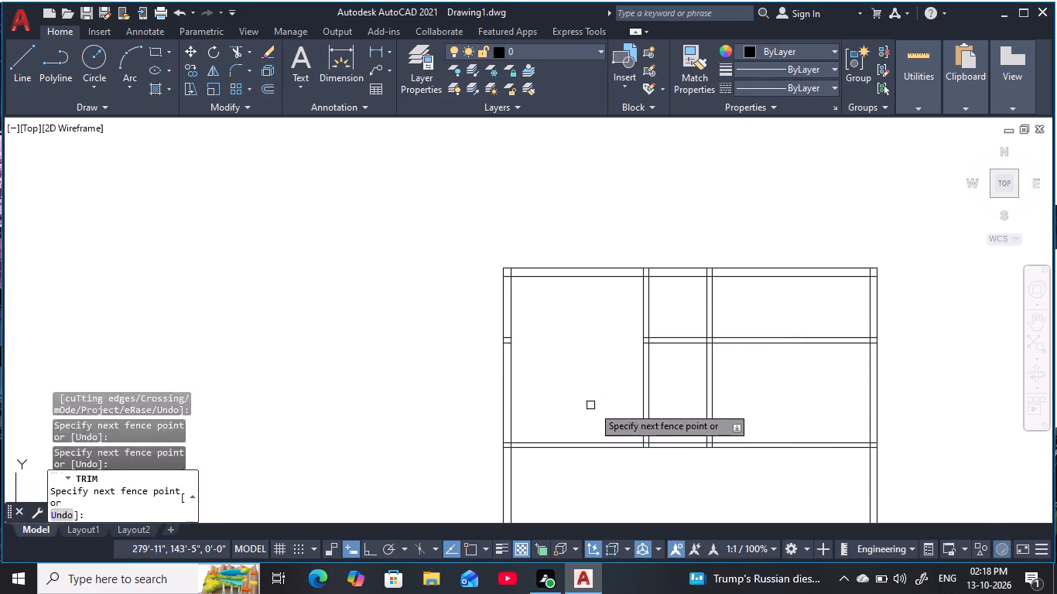
drag(816, 366, 818, 359)
click(807, 317)
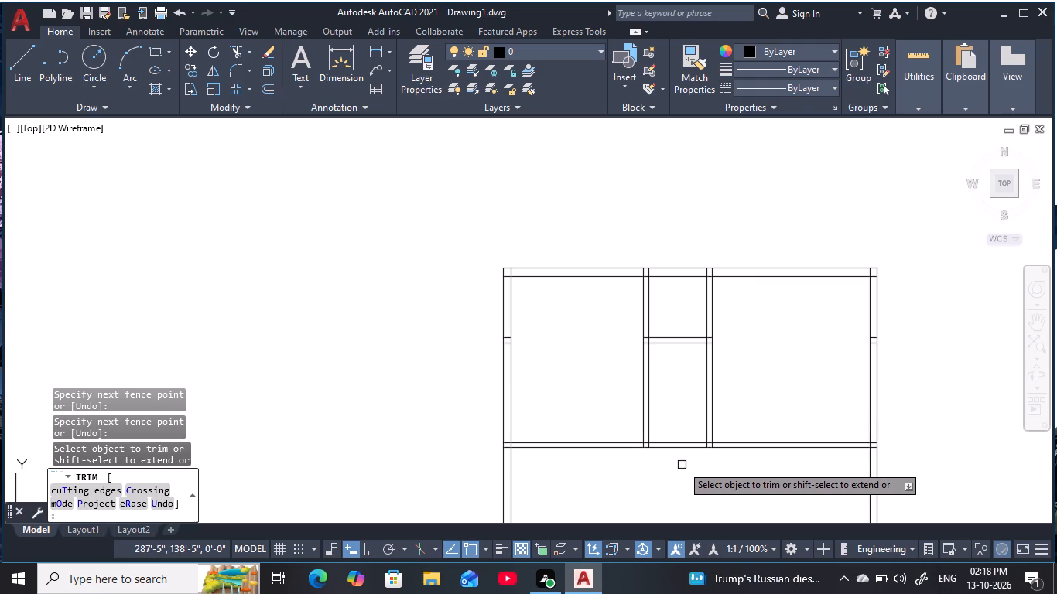
Trim away the first cross wall between the west and east partitions.
click(682, 460)
click(671, 414)
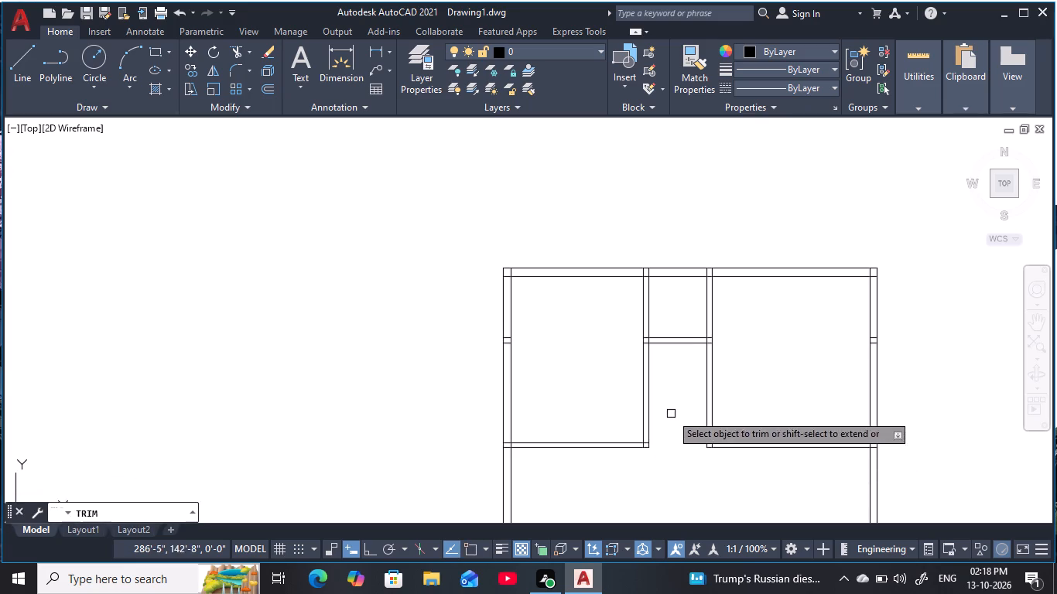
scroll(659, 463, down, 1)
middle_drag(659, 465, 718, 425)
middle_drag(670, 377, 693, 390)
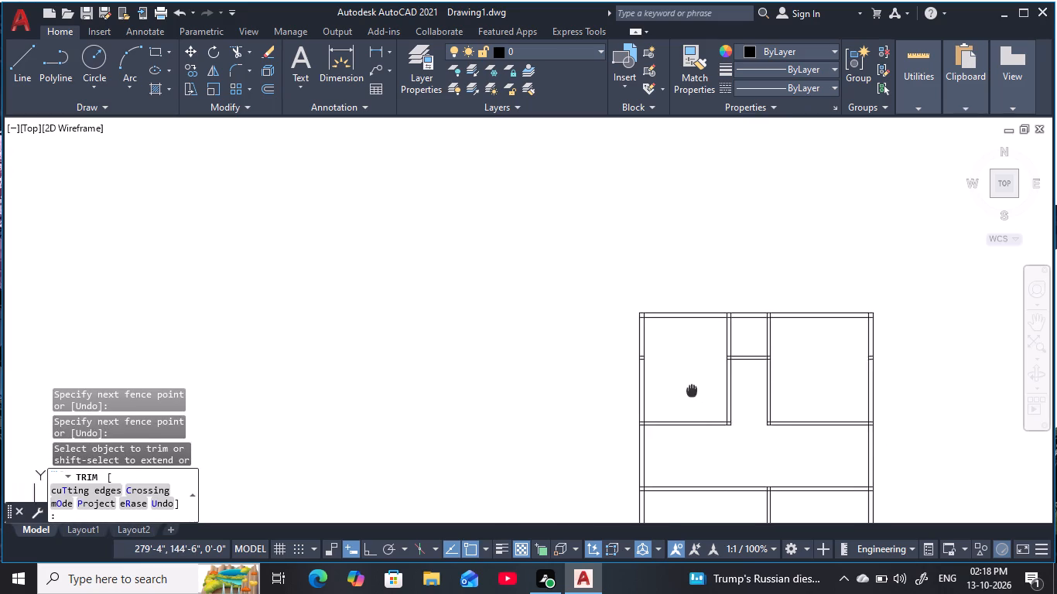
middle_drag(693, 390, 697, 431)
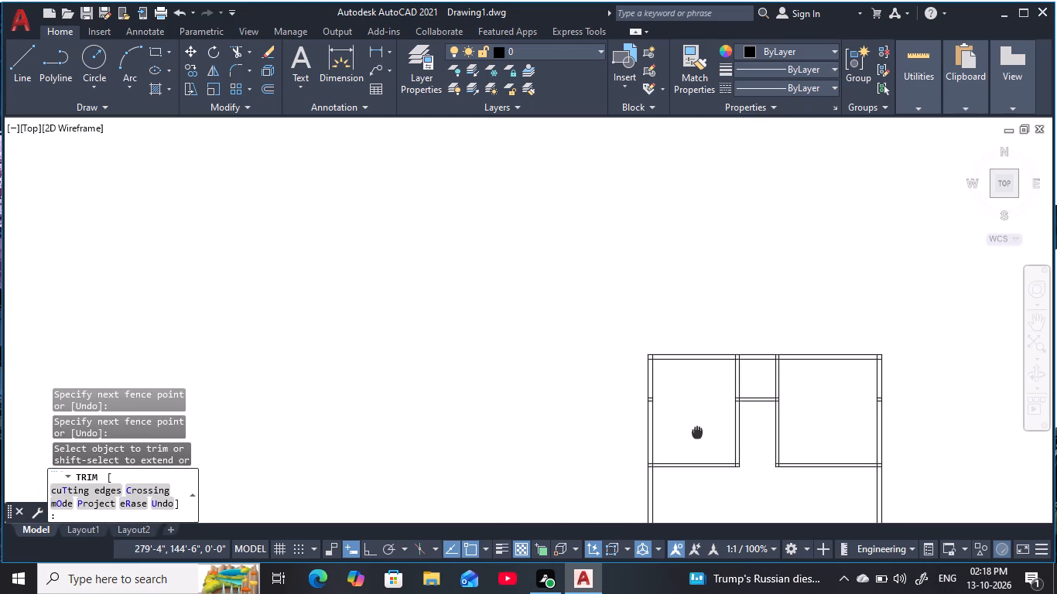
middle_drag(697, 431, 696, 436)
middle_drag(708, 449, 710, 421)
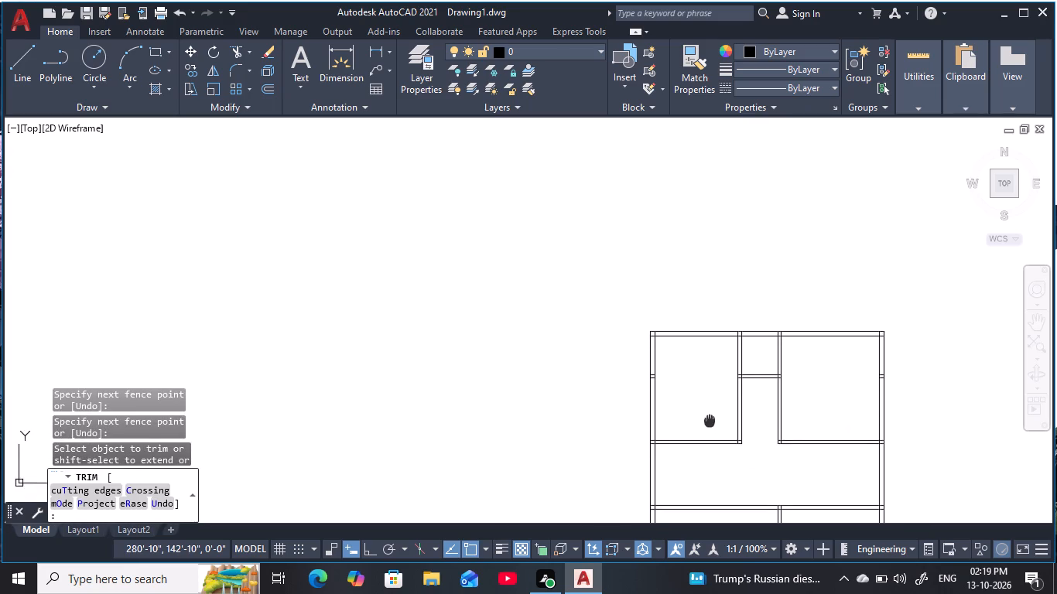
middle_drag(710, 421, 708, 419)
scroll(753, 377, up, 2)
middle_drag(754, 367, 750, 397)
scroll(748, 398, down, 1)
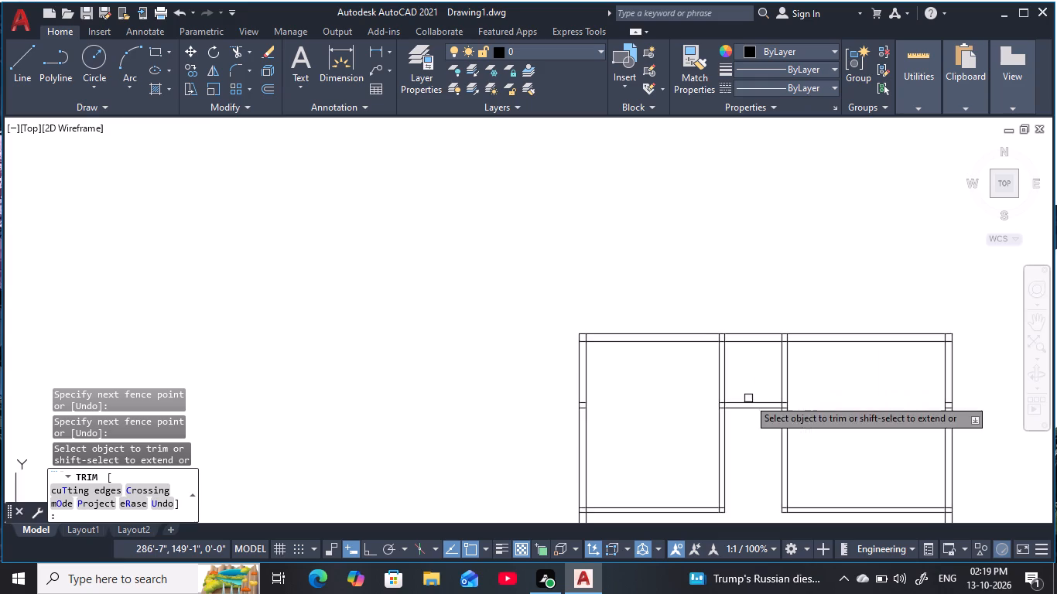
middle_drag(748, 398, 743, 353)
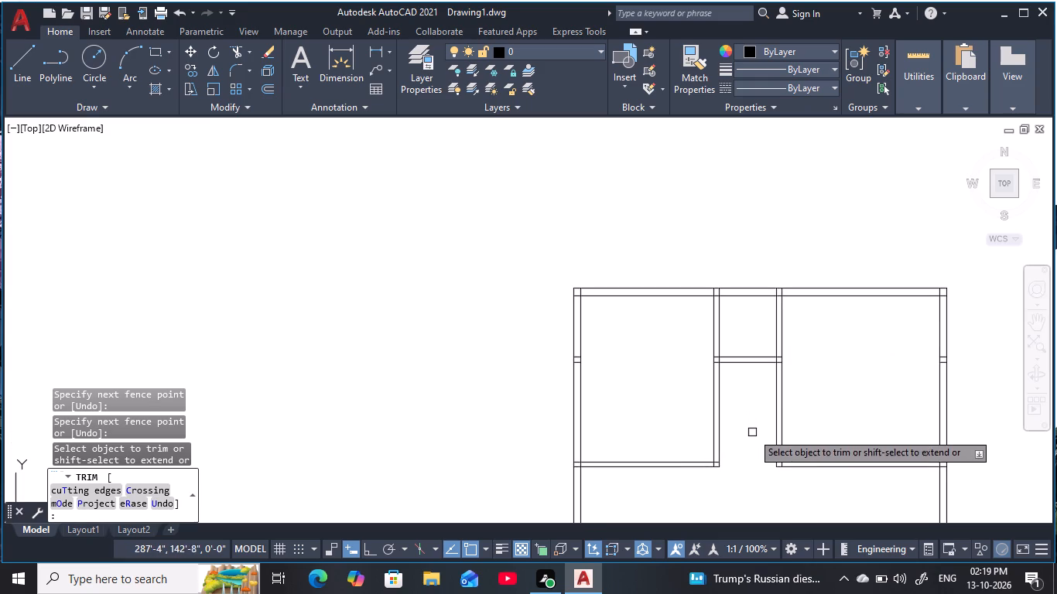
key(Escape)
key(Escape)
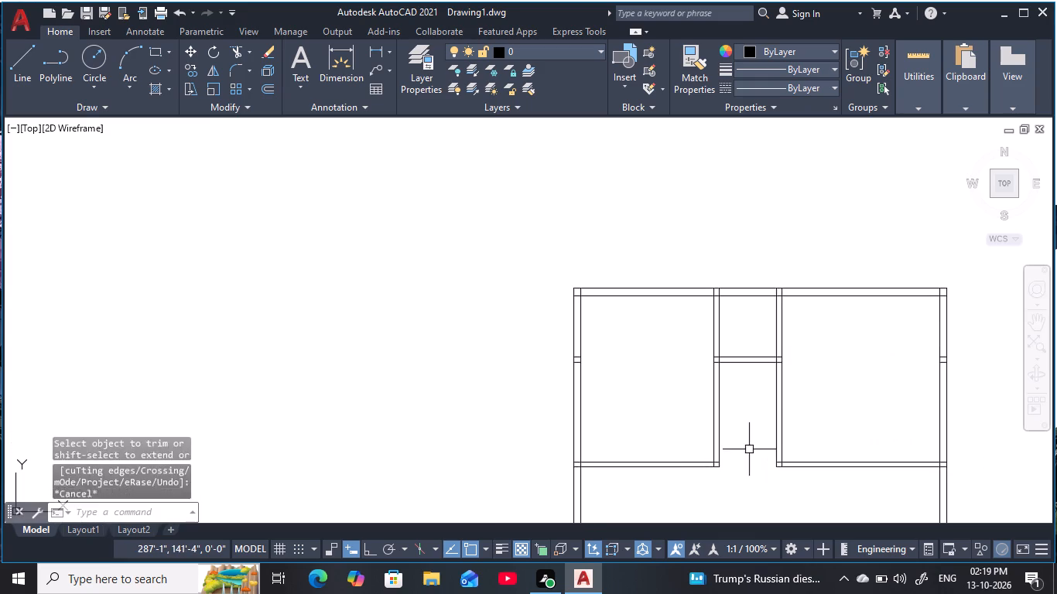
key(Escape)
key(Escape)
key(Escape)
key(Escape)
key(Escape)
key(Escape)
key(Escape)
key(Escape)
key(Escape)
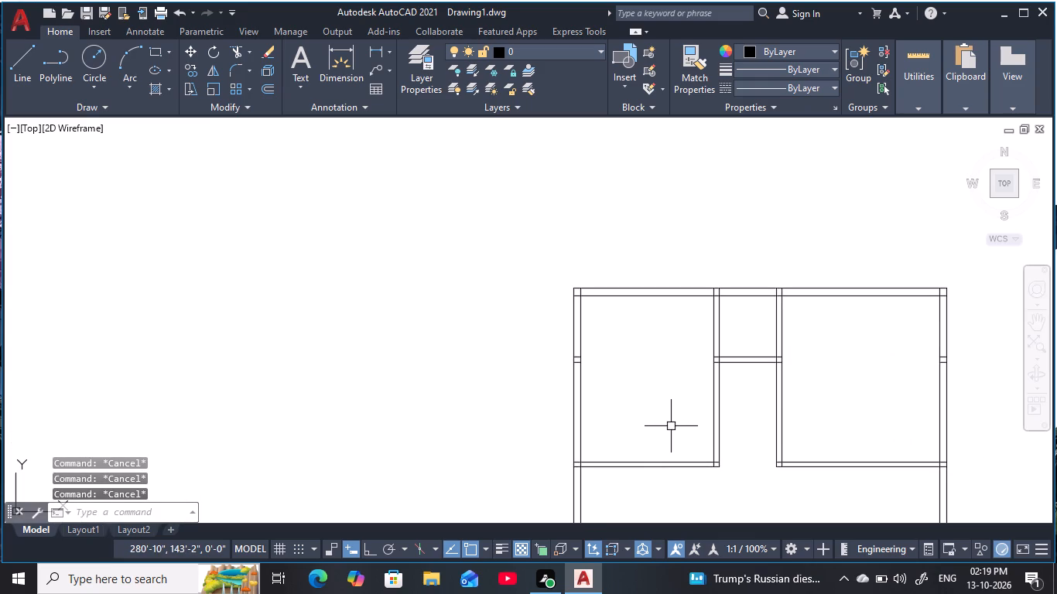
Offset the west line of the west partition 6" into the northwest room.
text(o)
key(space)
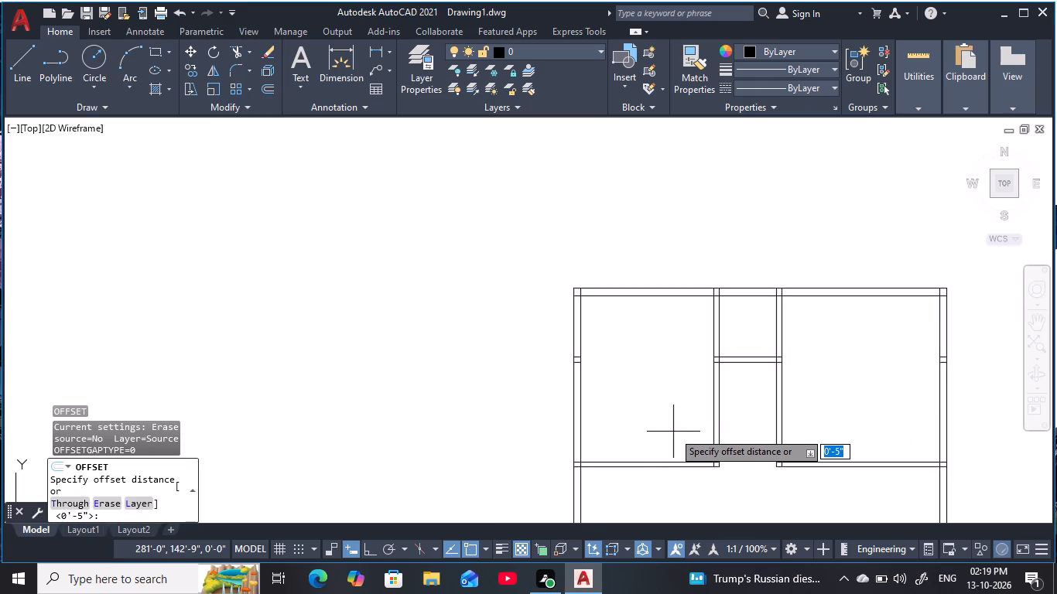
text(6)
key(space)
click(714, 449)
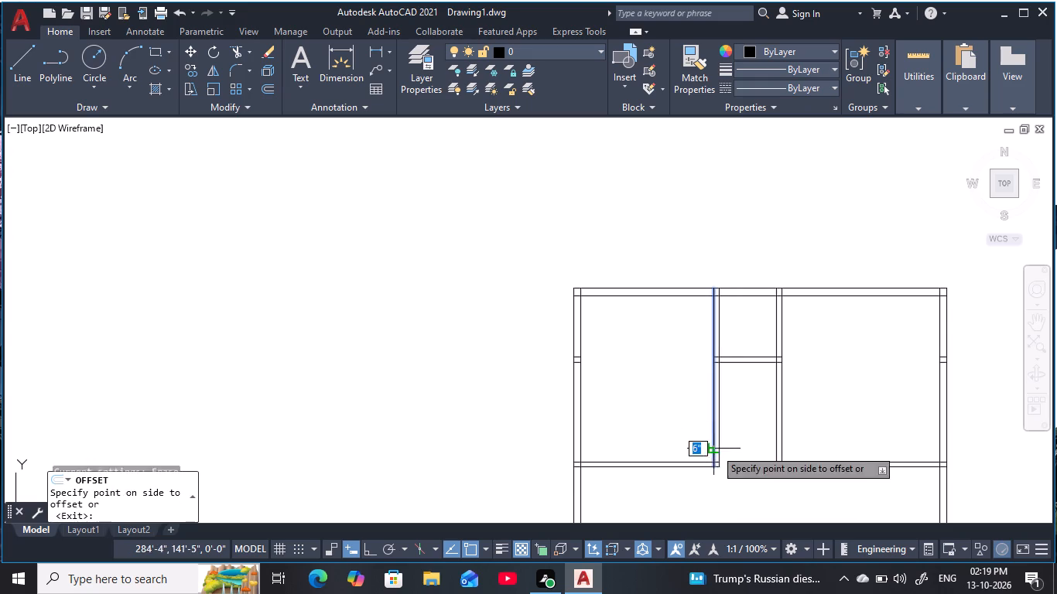
click(655, 440)
key(Escape)
key(Escape)
key(Escape)
key(Escape)
key(Escape)
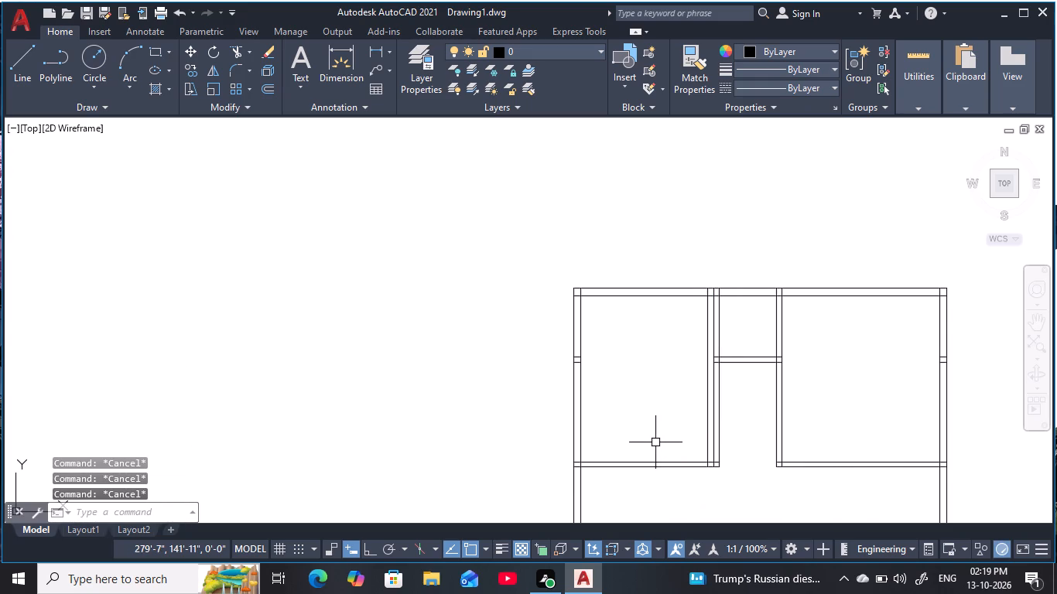
Offset the west partition's west line 3' into the northwest room as a doorway guide line.
key(space)
key(3)
text(')
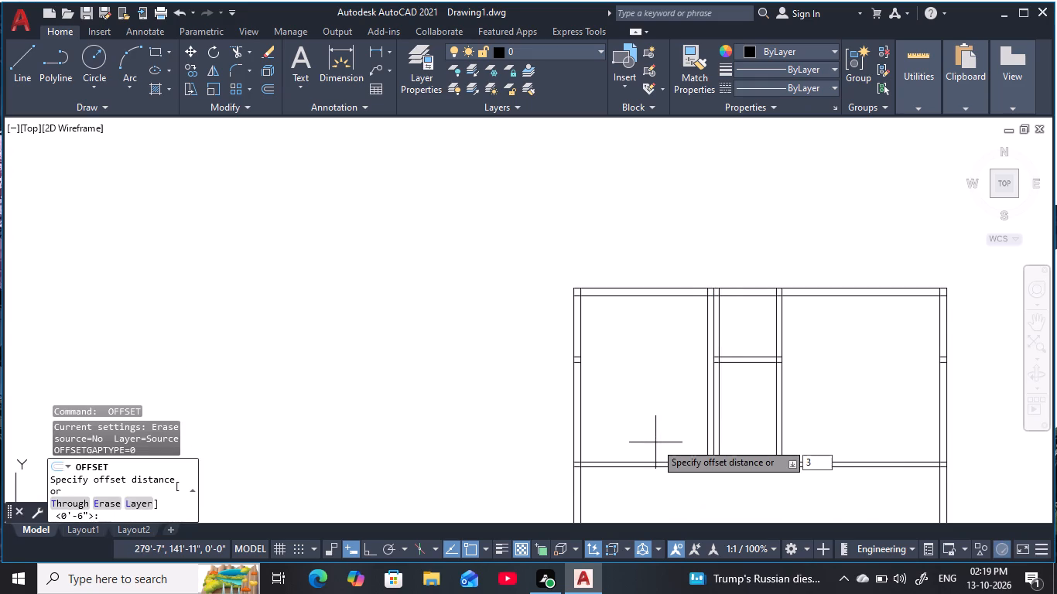
key(space)
click(704, 443)
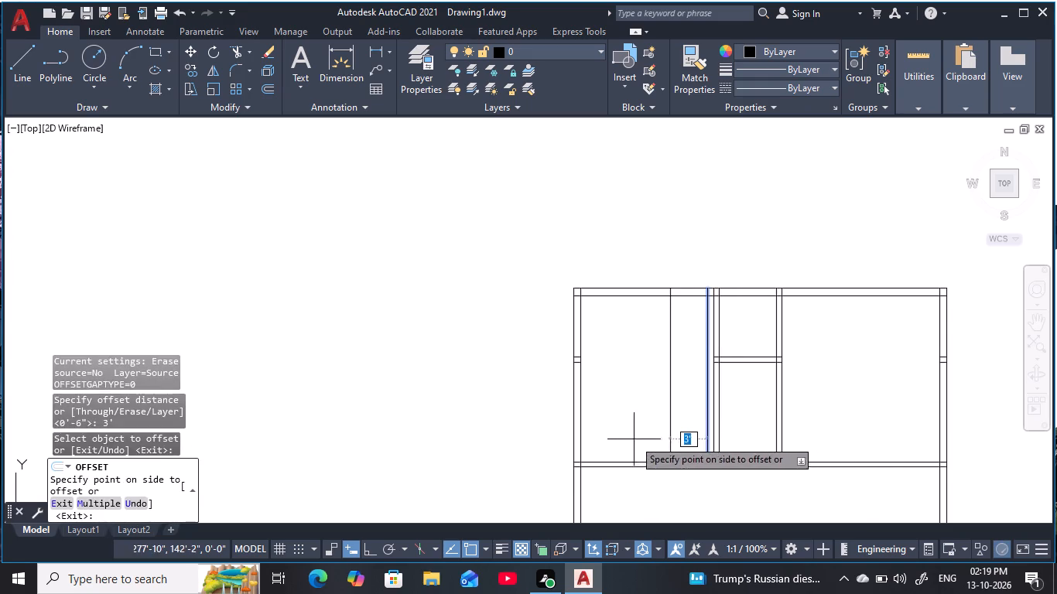
click(631, 438)
key(Escape)
key(Escape)
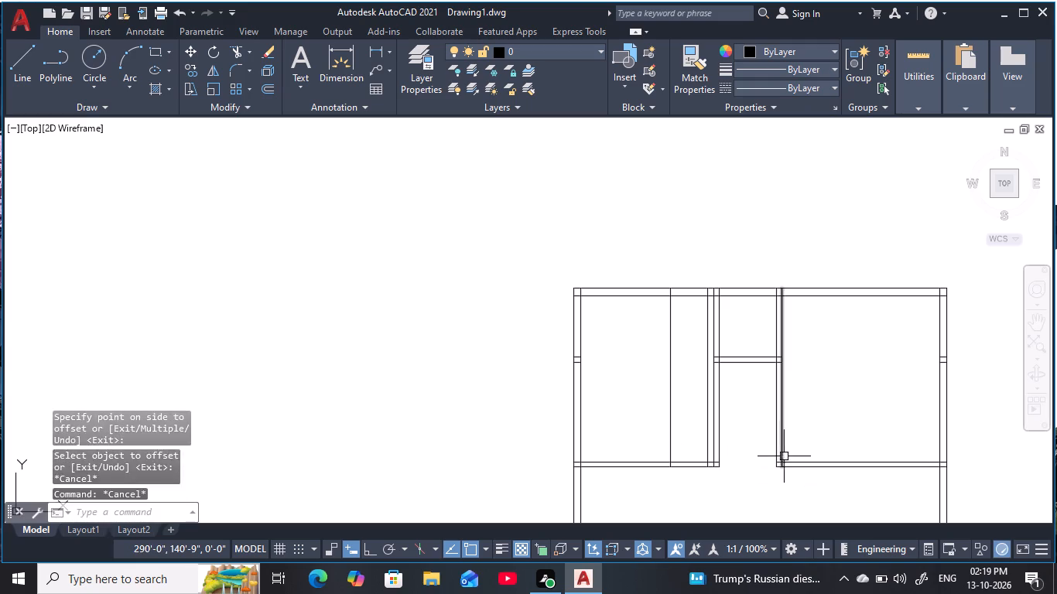
key(Escape)
key(Escape)
key(Escape)
Offset the east line of the east partition 6" into the northeast room.
key(space)
text(6)
key(space)
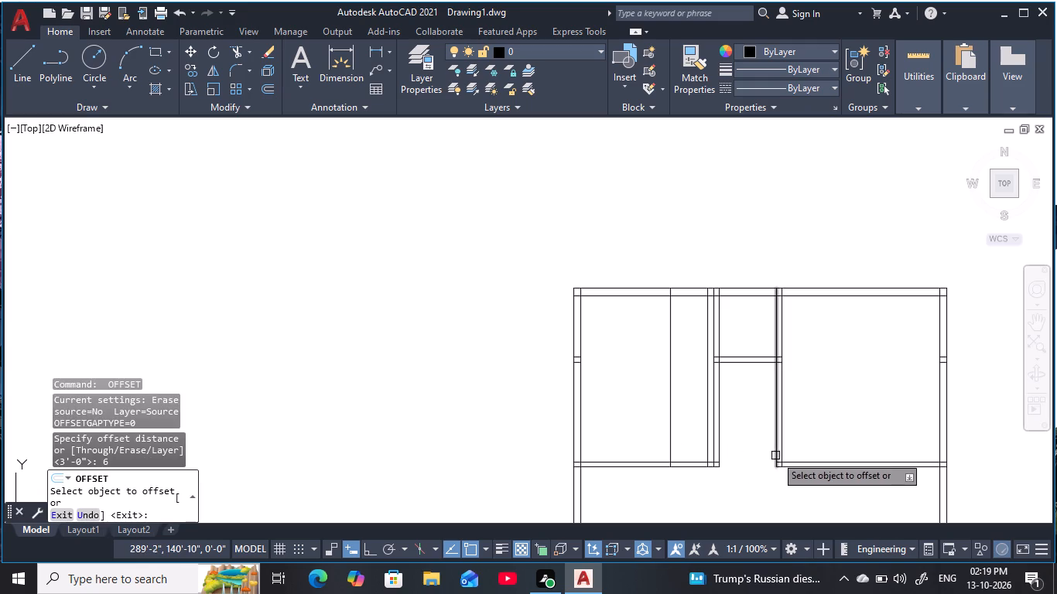
click(782, 448)
click(871, 444)
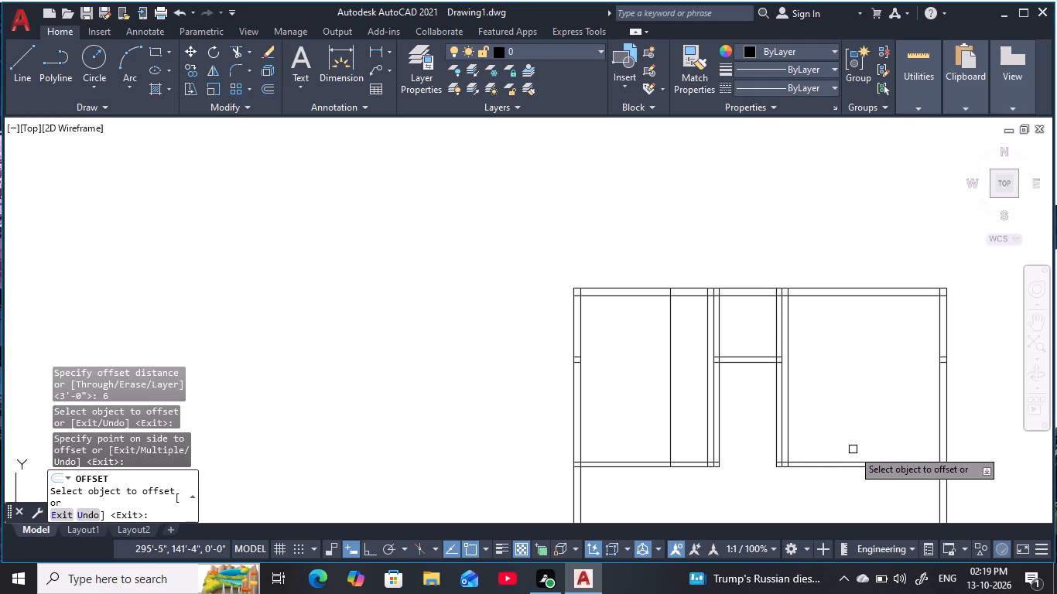
key(Escape)
key(Escape)
key(Escape)
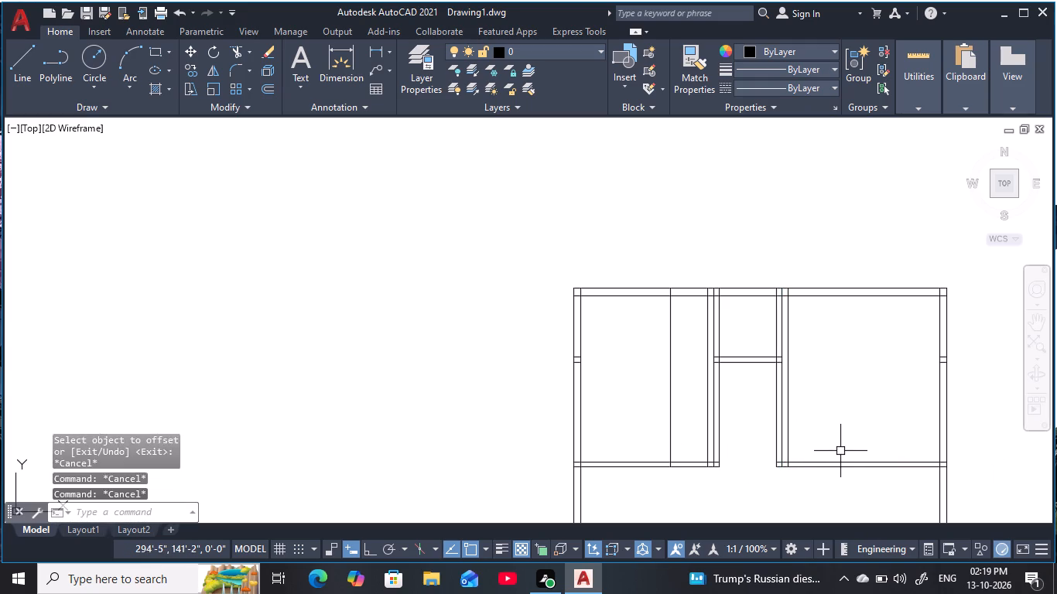
Offset the new 6" line 3' east into the northeast room to mark the doorway width.
key(space)
key(3)
key(apostrophe)
key(space)
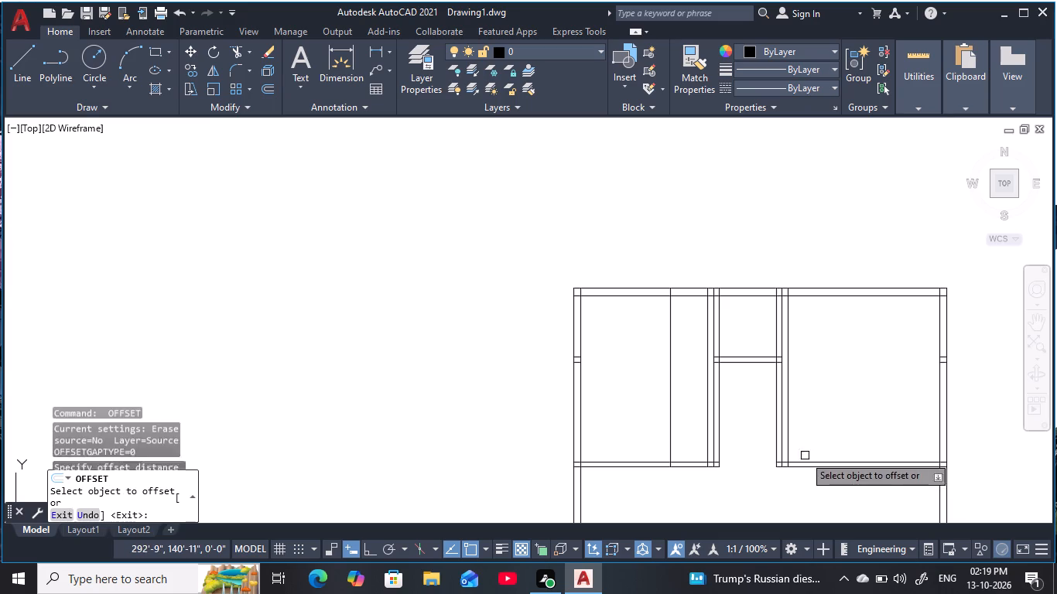
click(789, 451)
click(896, 429)
key(Escape)
key(Escape)
key(Escape)
key(Escape)
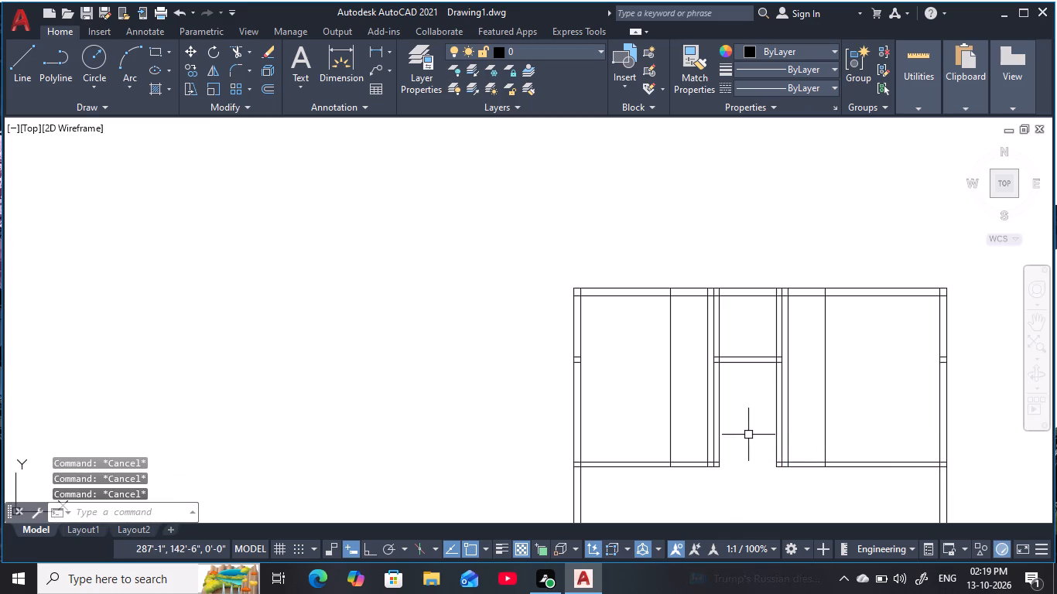
key(Escape)
Trim the two guide lines in the northwest room and the south wall between them and the west partition to open a doorway.
text(tr)
key(space)
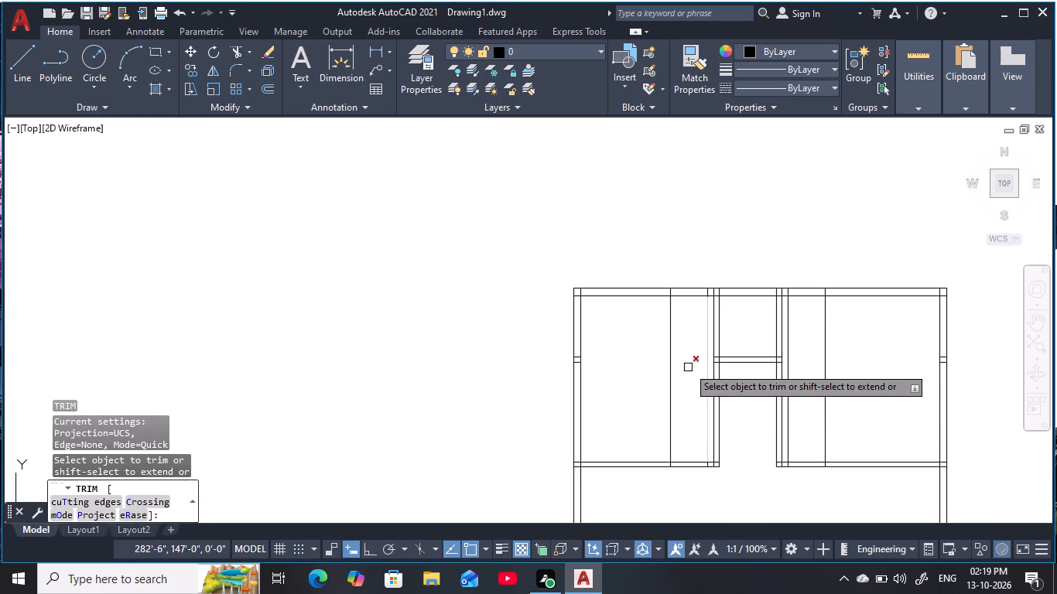
click(693, 394)
click(639, 413)
scroll(704, 421, up, 2)
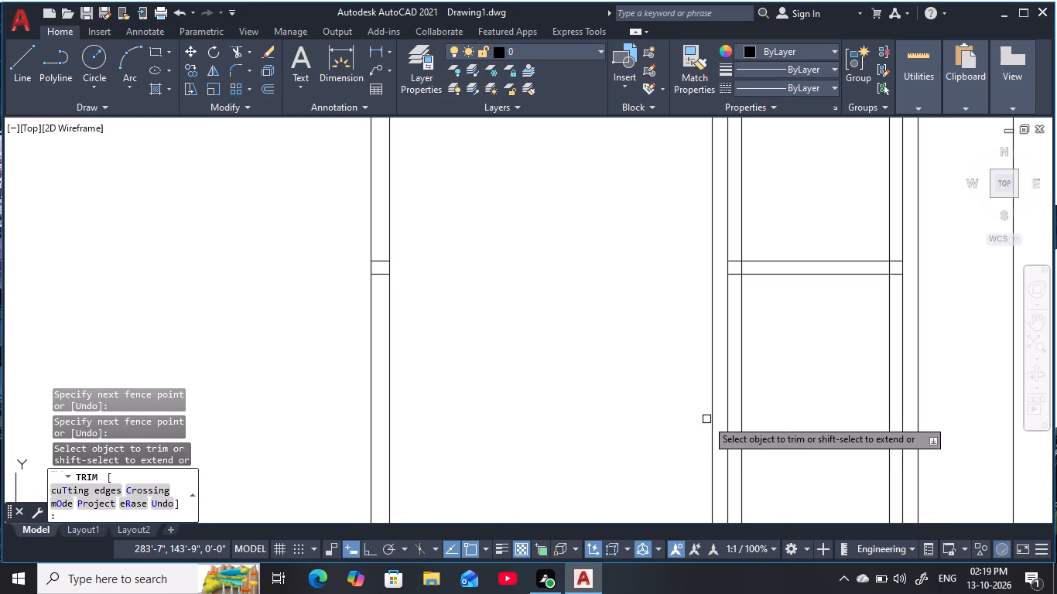
click(710, 421)
scroll(687, 432, down, 1)
middle_drag(686, 433, 677, 310)
click(691, 349)
click(679, 429)
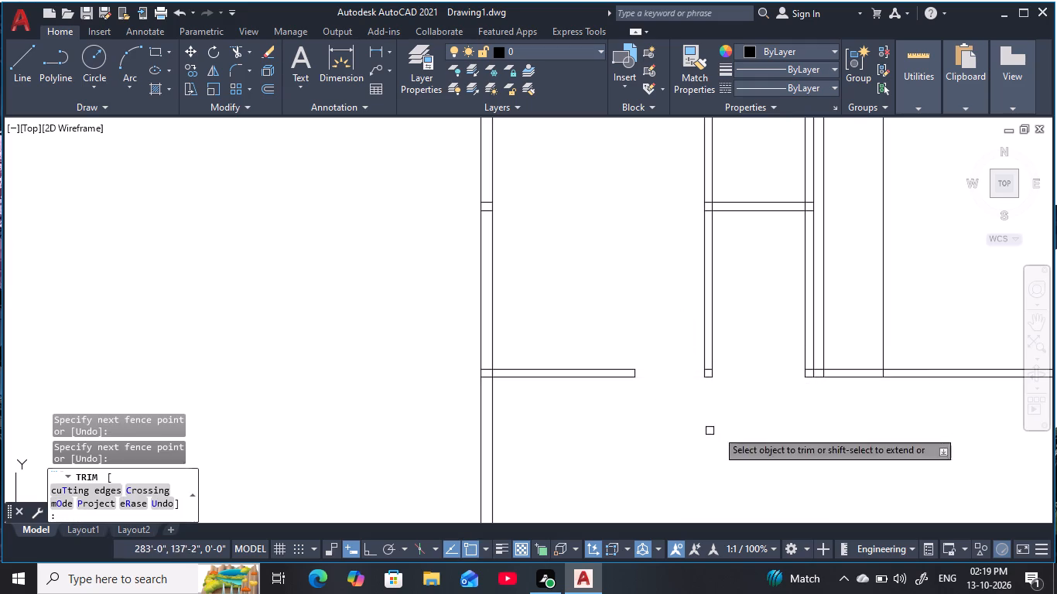
key(Escape)
key(Escape)
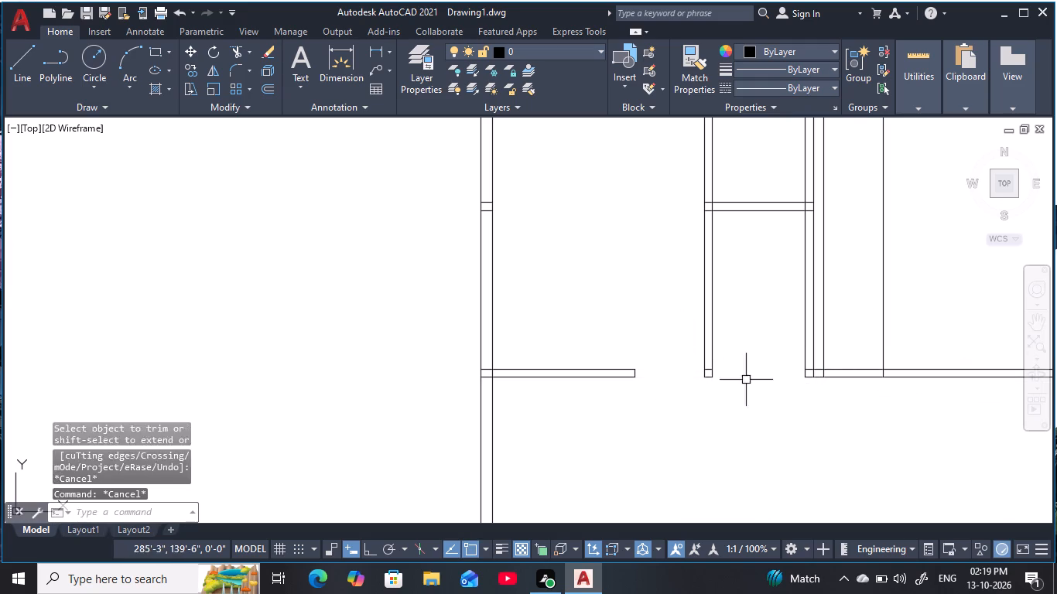
key(Escape)
key(Escape)
key(Escape)
key(Escape)
Trim the northeast room's guide lines and the 3' of south wall between them, leaving a 6" stub beside the east partition.
key(t)
text(r)
key(space)
key(space)
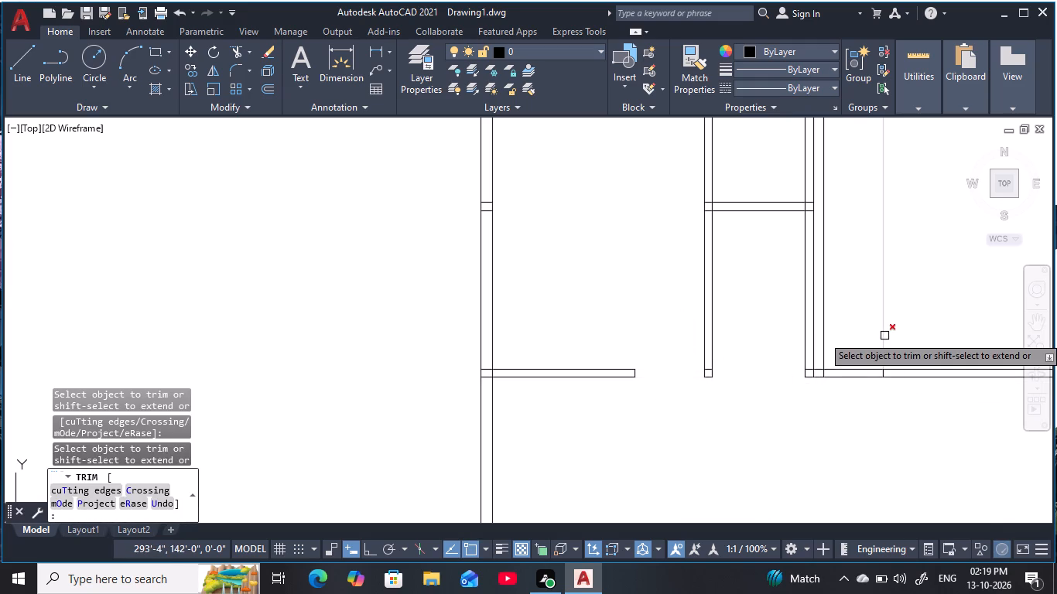
click(885, 336)
click(861, 358)
click(847, 405)
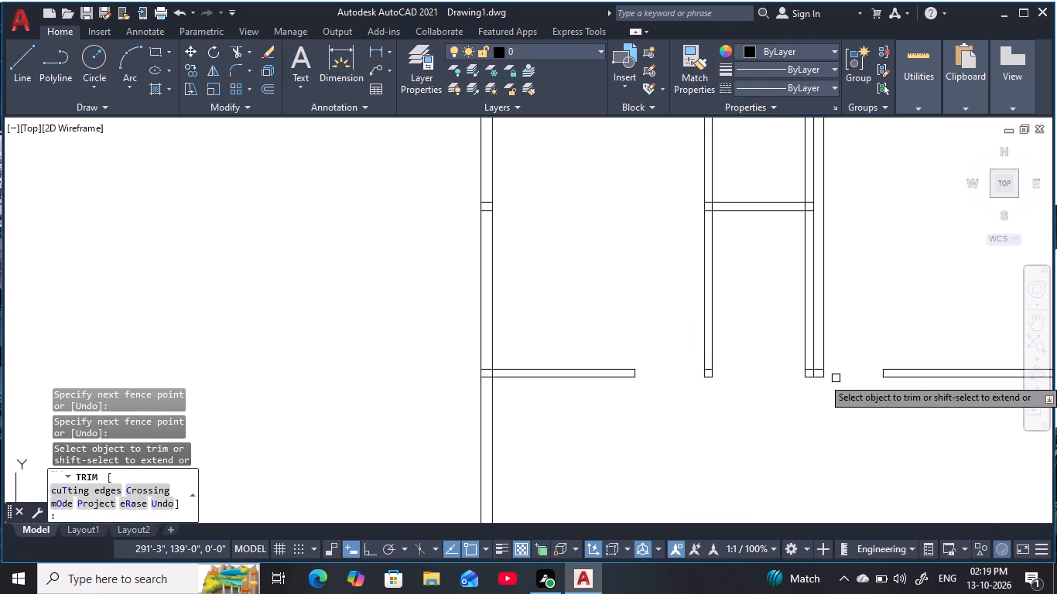
click(824, 355)
key(Escape)
scroll(701, 390, down, 2)
middle_drag(700, 388, 700, 399)
key(Escape)
key(Escape)
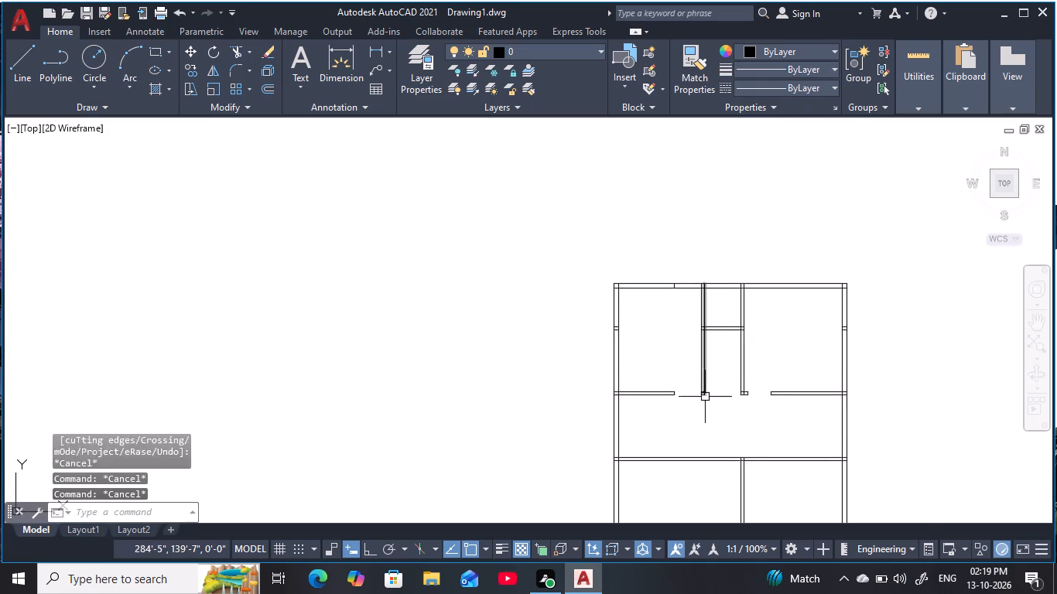
key(Escape)
Offset the west line of the west partition 6" into the northwest room again.
scroll(712, 391, up, 2)
key(Escape)
middle_drag(713, 391, 721, 391)
key(Escape)
key(Escape)
text(o 6)
key(space)
click(694, 386)
click(648, 389)
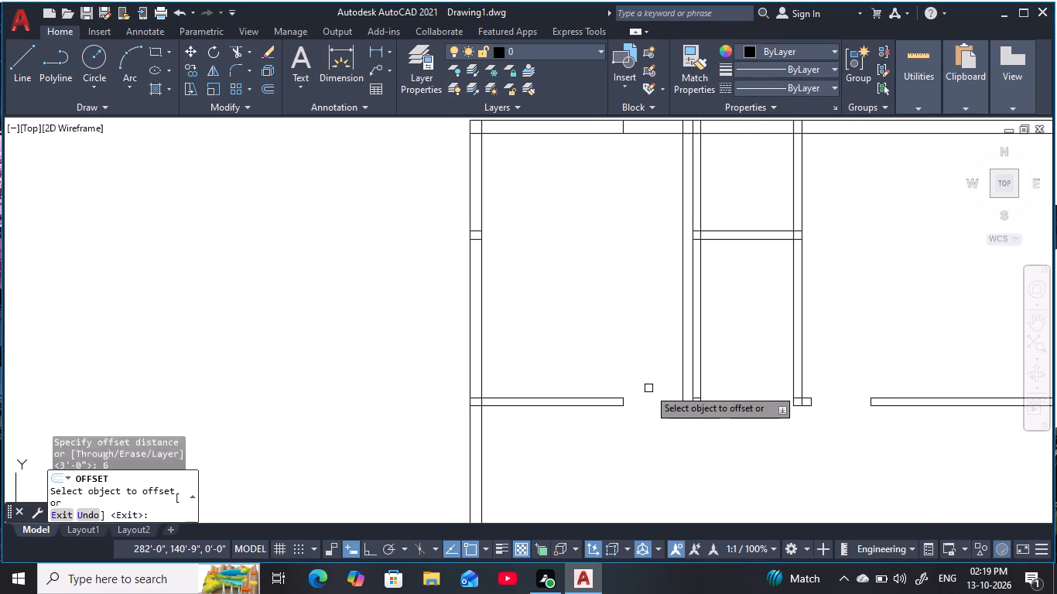
key(Escape)
key(Escape)
key(Escape)
key(Escape)
key(Escape)
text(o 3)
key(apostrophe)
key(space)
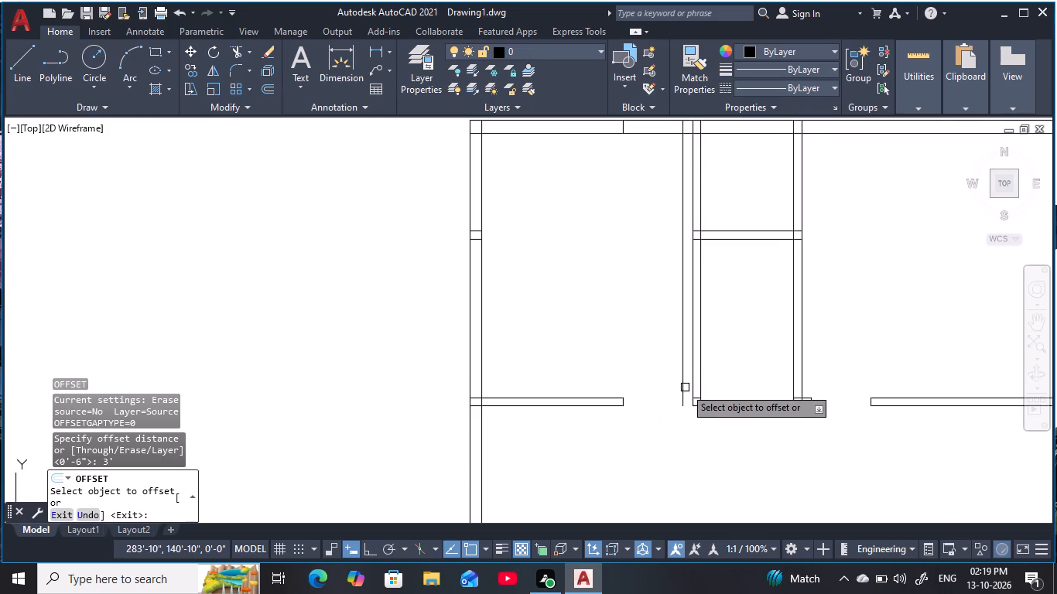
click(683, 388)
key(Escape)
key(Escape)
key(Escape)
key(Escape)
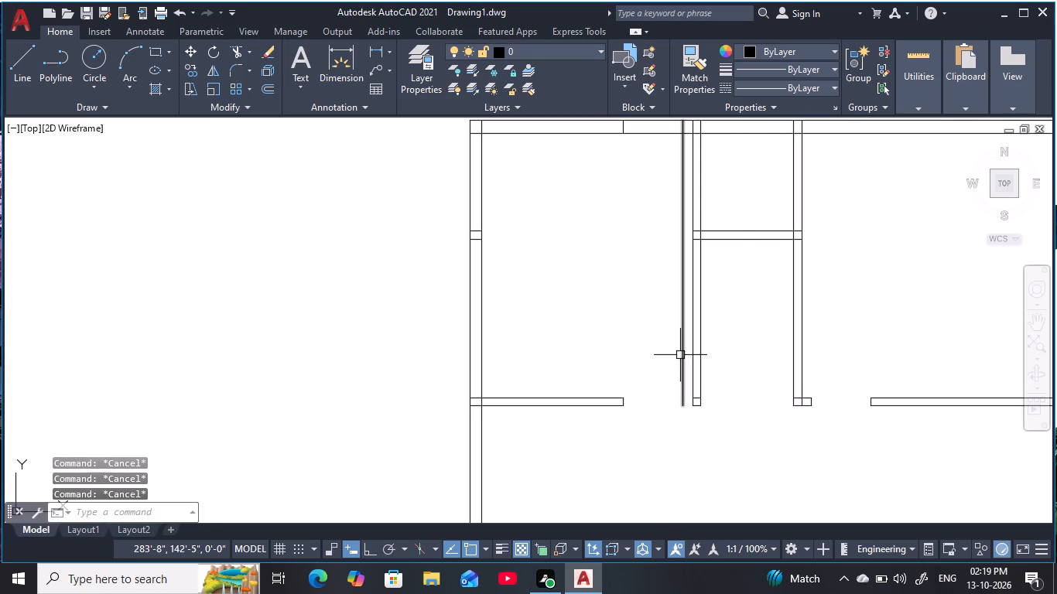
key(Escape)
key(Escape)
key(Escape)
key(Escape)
Extend both short wall lines at the west partition's south end west to the new 6" line.
scroll(689, 401, up, 1)
key(e)
text(x)
key(space)
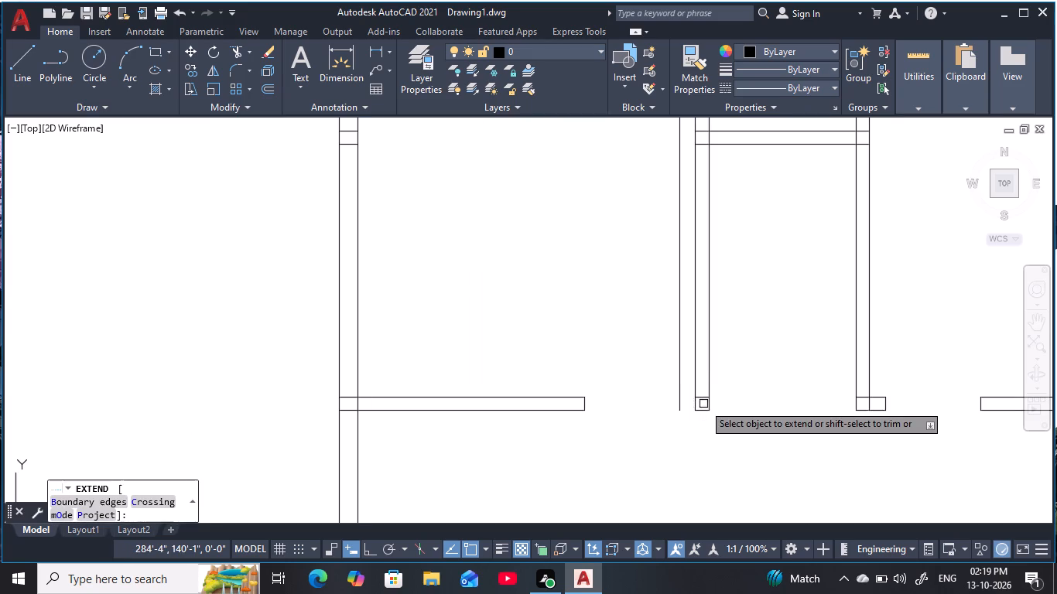
scroll(700, 399, up, 2)
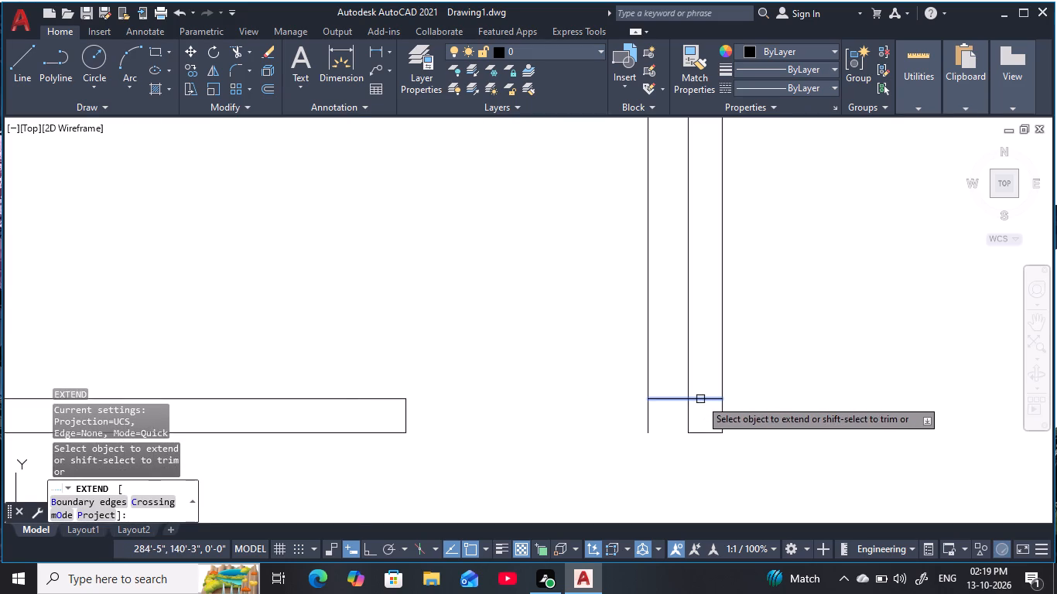
click(700, 399)
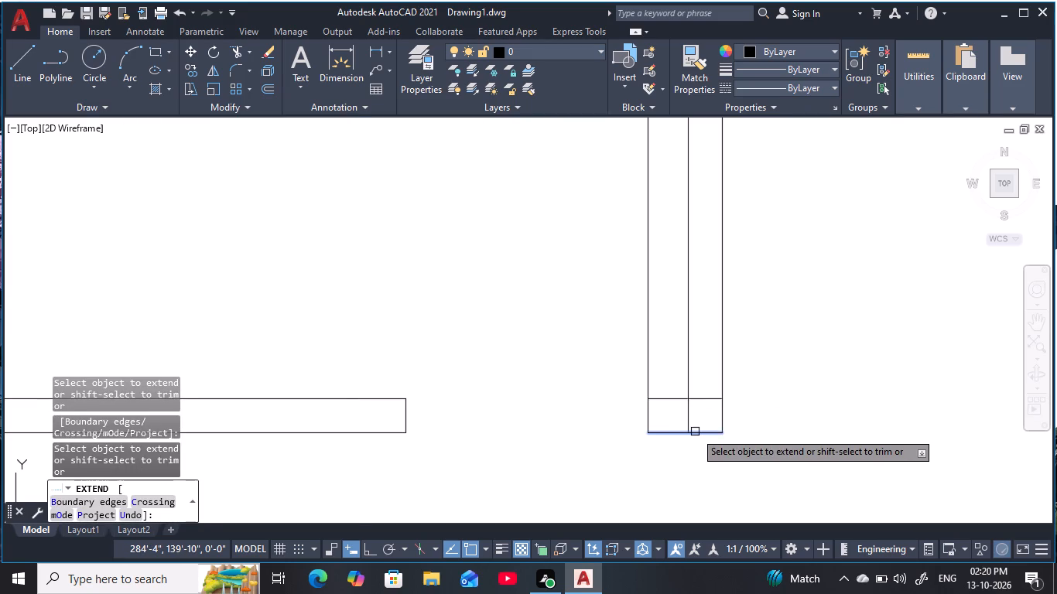
click(696, 432)
key(Escape)
key(Escape)
key(Escape)
key(Escape)
Trim the 6" guide line north of the cross wall, leaving only the short wall stub west of the partition.
text(tr)
key(space)
key(space)
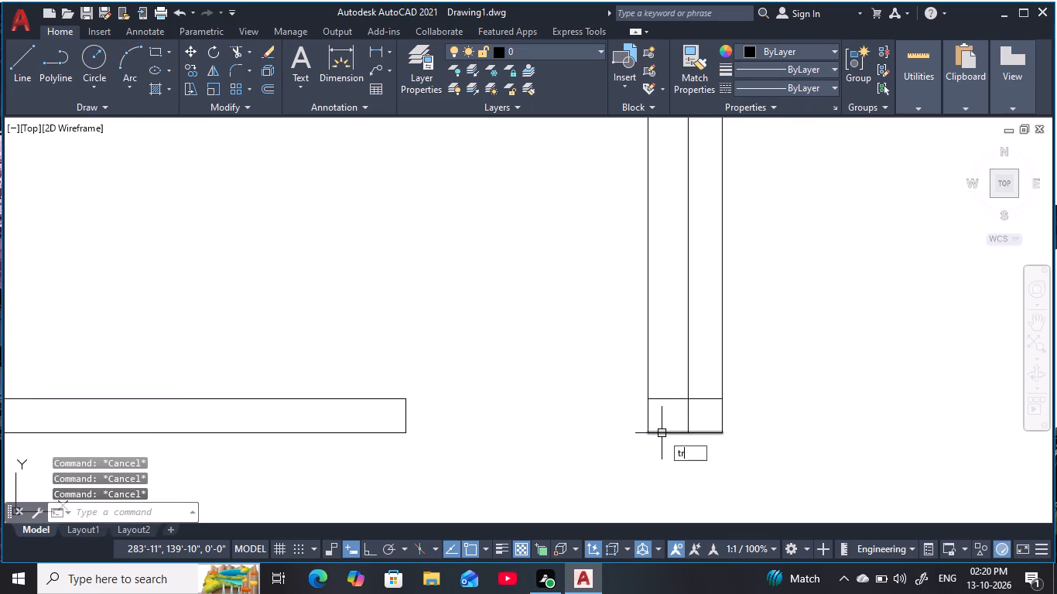
click(671, 367)
click(624, 374)
scroll(653, 411, down, 4)
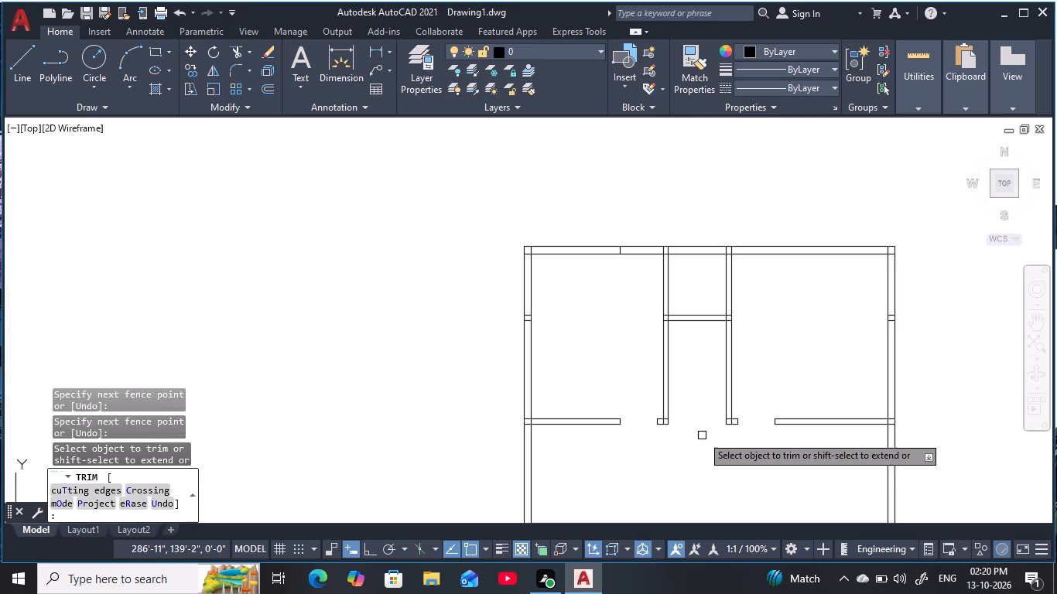
key(Escape)
key(Escape)
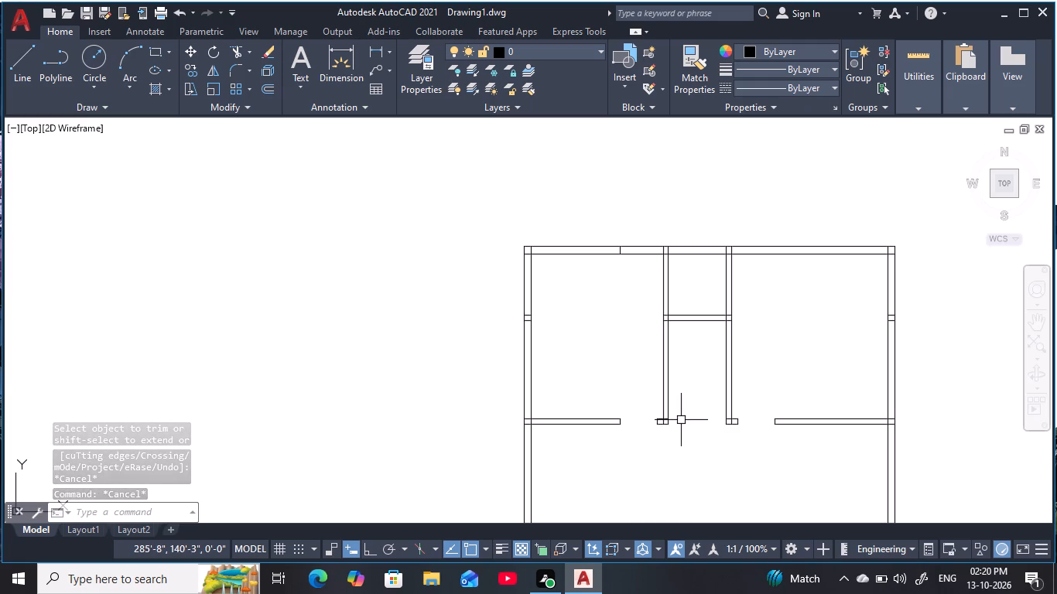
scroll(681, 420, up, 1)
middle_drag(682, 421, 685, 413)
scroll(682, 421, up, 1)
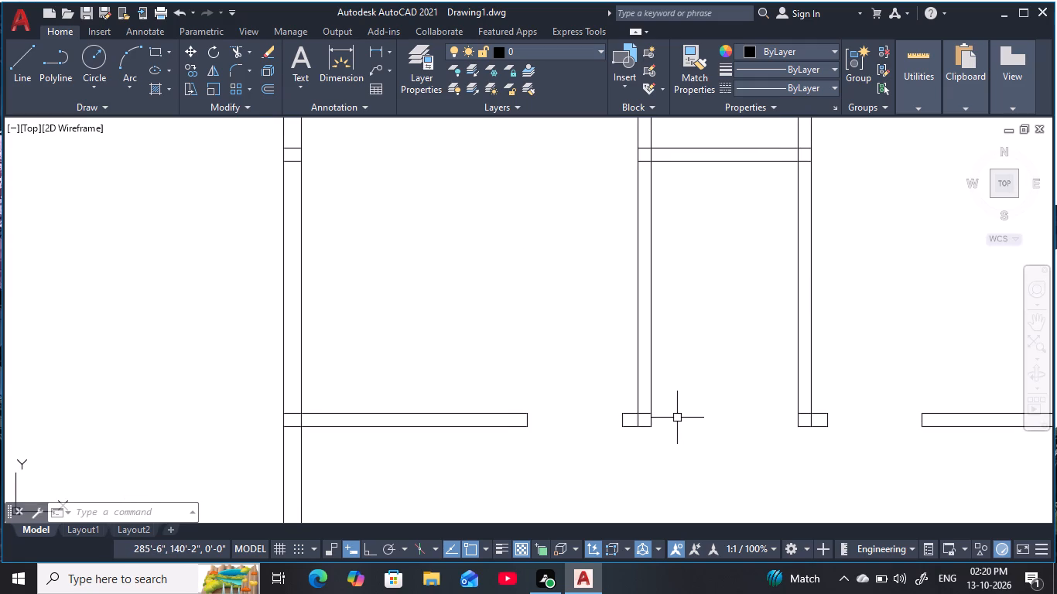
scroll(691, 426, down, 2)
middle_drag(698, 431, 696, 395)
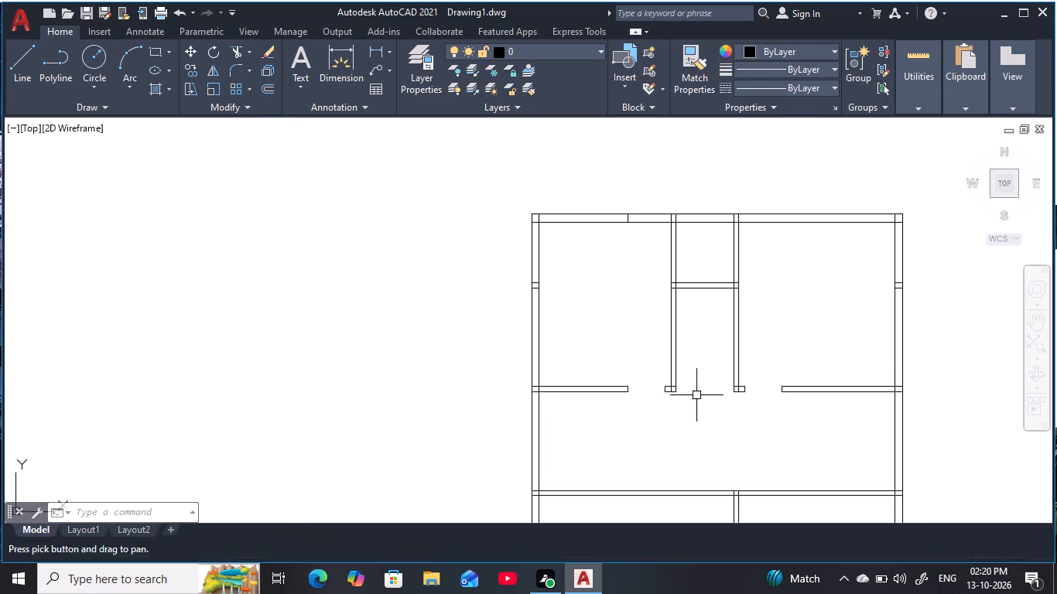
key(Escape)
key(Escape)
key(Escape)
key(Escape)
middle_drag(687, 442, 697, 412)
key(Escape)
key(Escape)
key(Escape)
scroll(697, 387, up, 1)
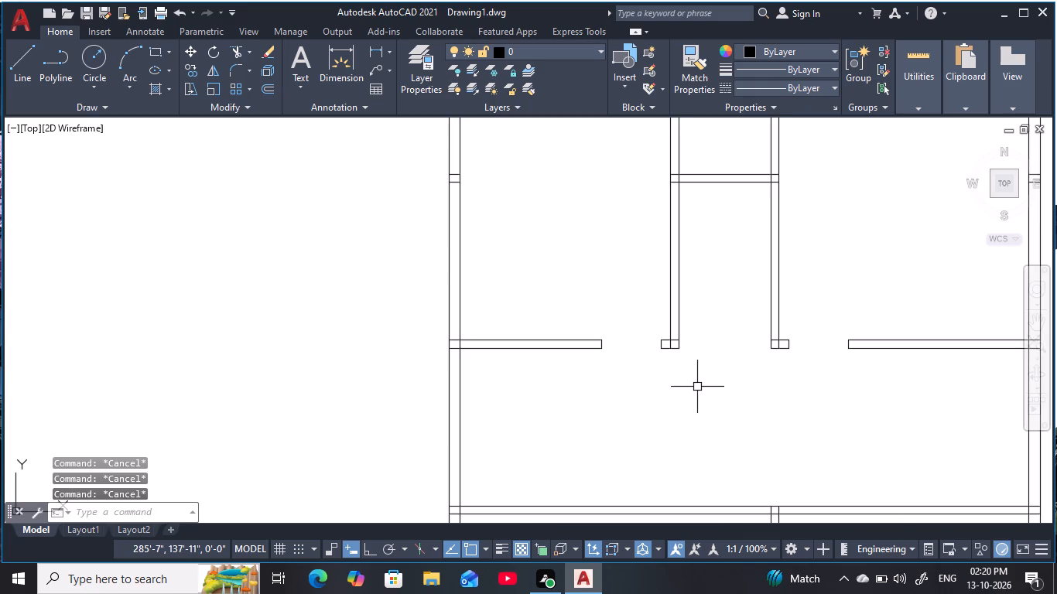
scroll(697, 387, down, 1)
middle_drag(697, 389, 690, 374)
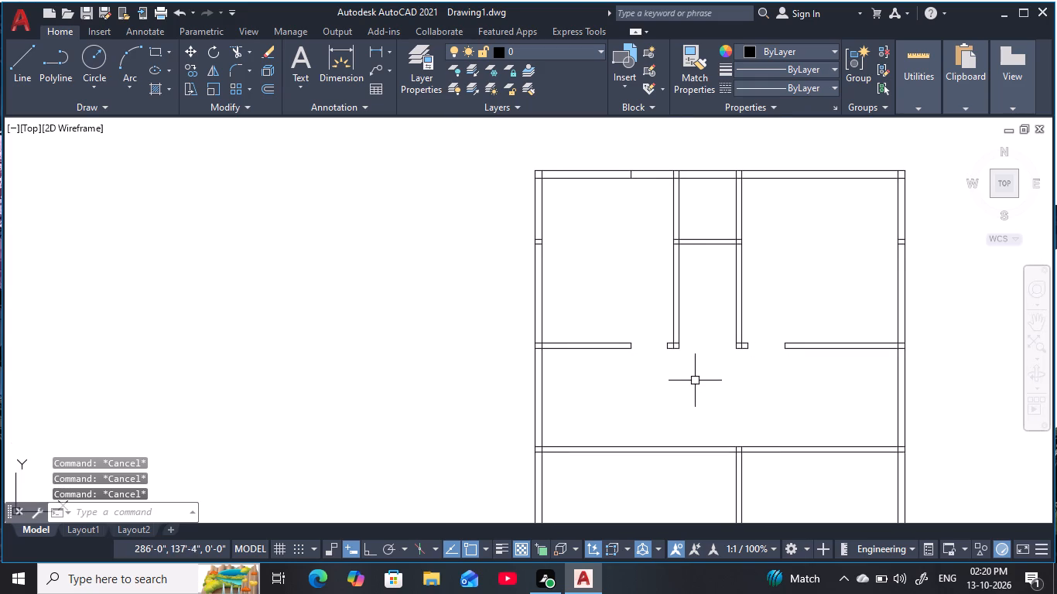
Offset the west line of the partition south of the hall's cross wall 6' west into the southwest room.
middle_drag(693, 418, 714, 373)
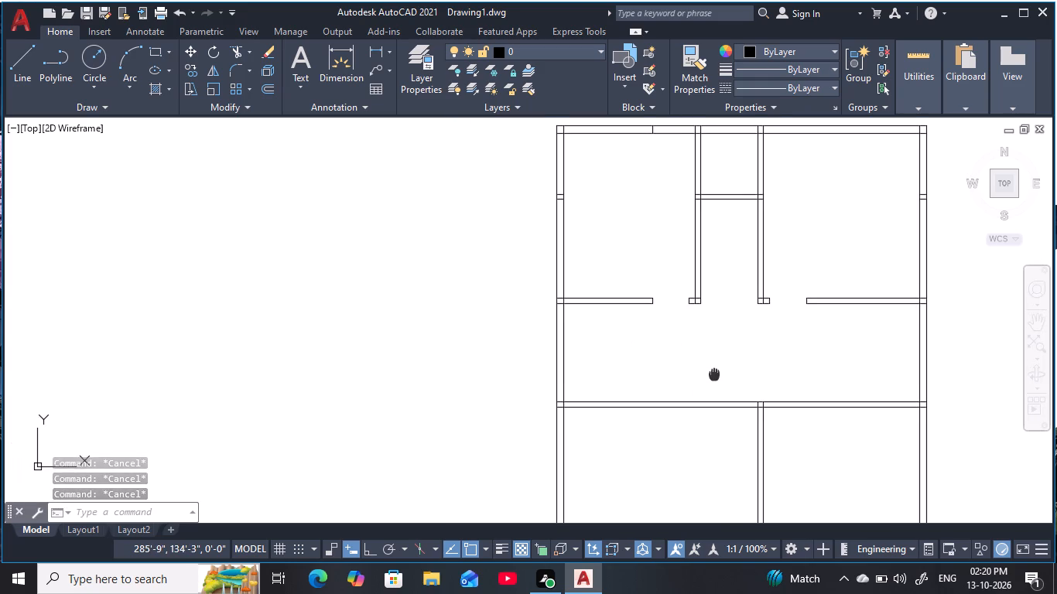
middle_drag(714, 373, 700, 369)
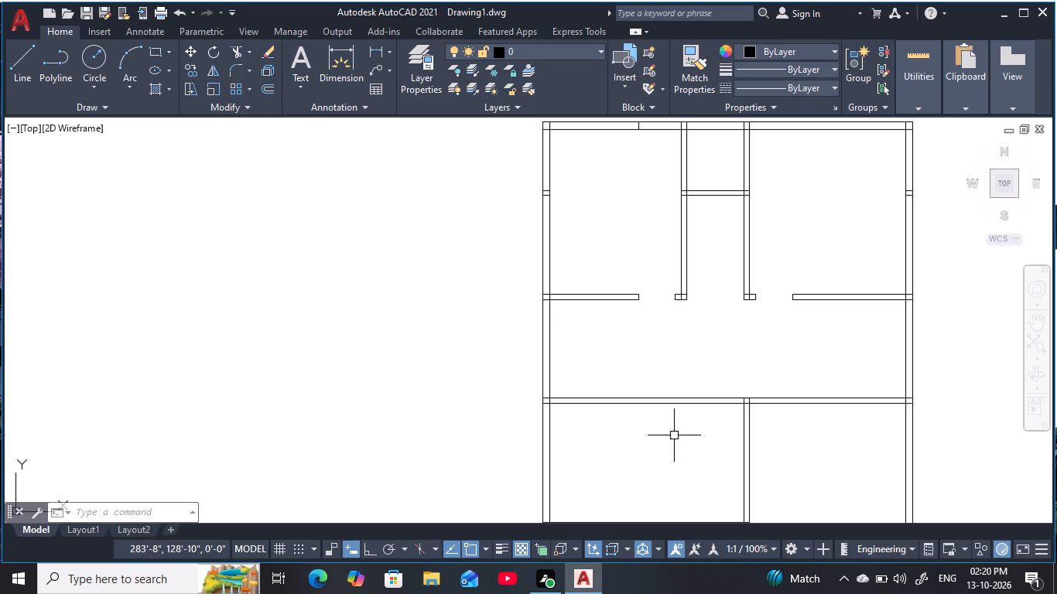
middle_drag(686, 464, 660, 406)
middle_drag(693, 421, 692, 411)
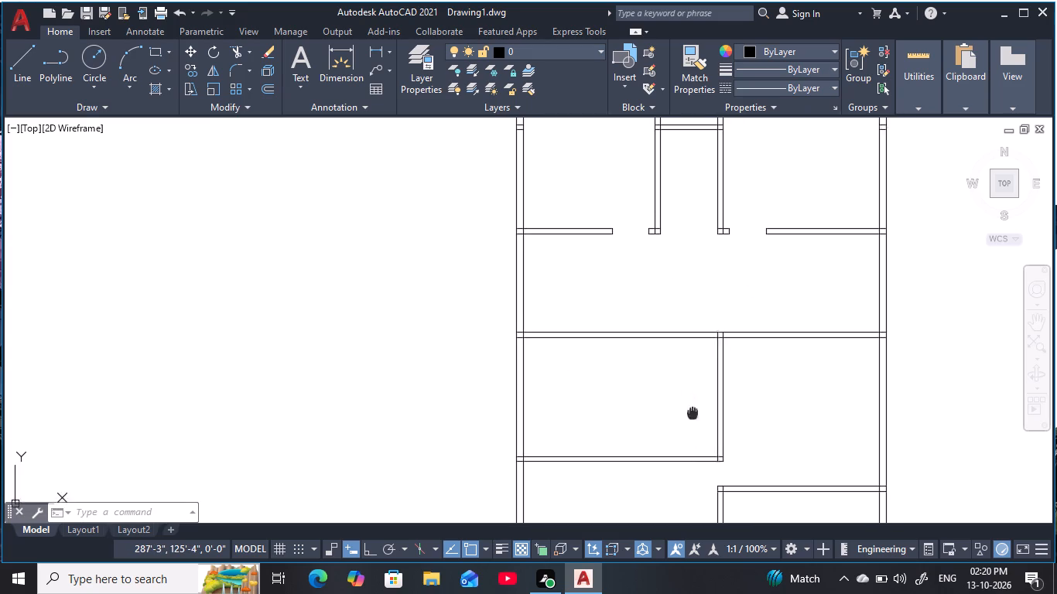
middle_drag(692, 411, 684, 387)
key(Escape)
key(Escape)
key(Escape)
key(Escape)
key(Escape)
key(Escape)
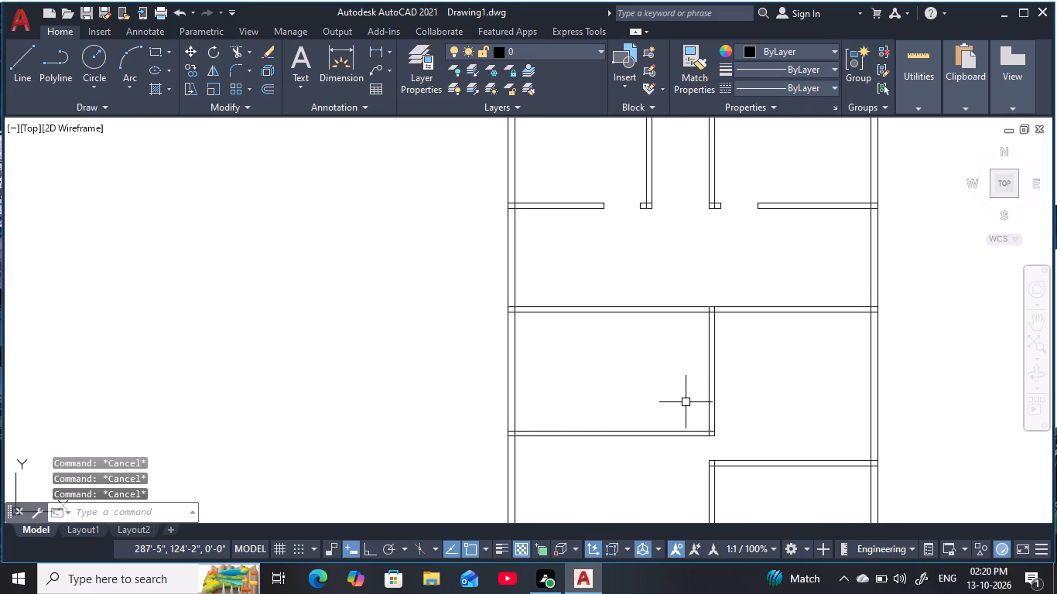
key(o)
key(space)
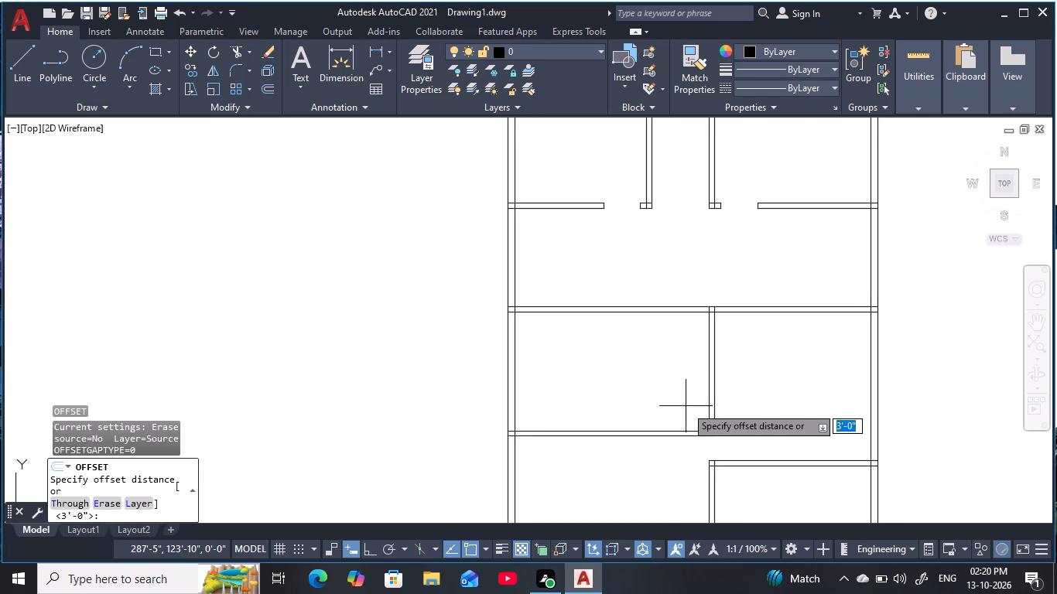
text(6')
key(space)
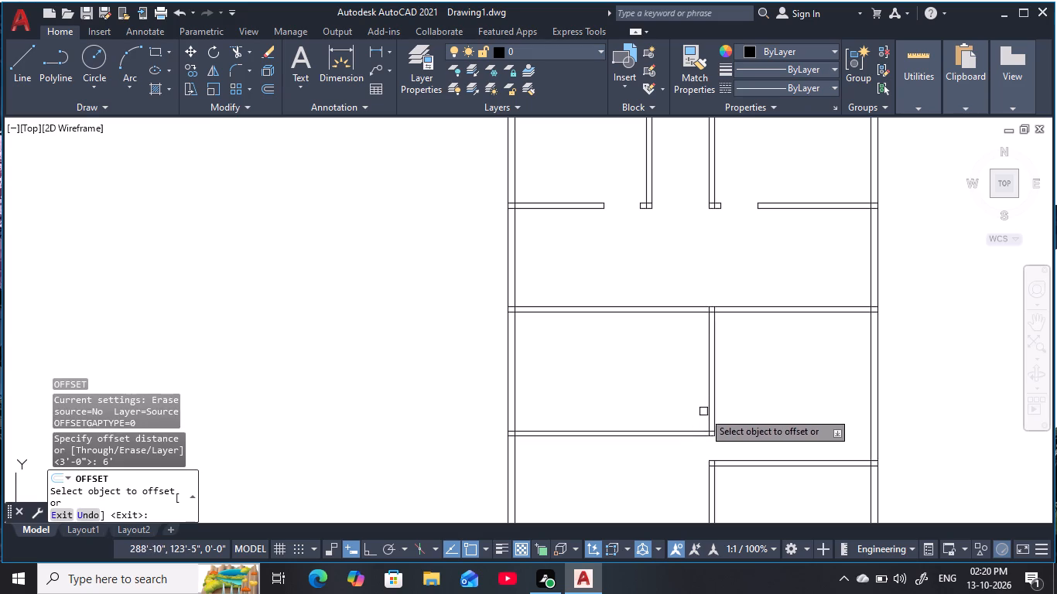
click(709, 413)
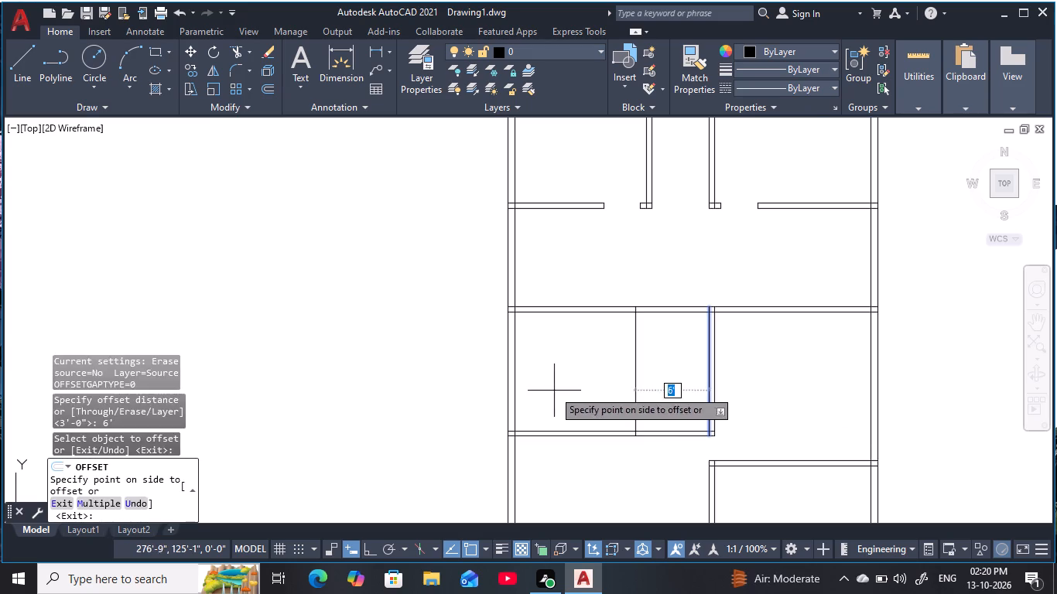
click(549, 389)
key(Escape)
key(Escape)
key(Escape)
key(Escape)
key(Escape)
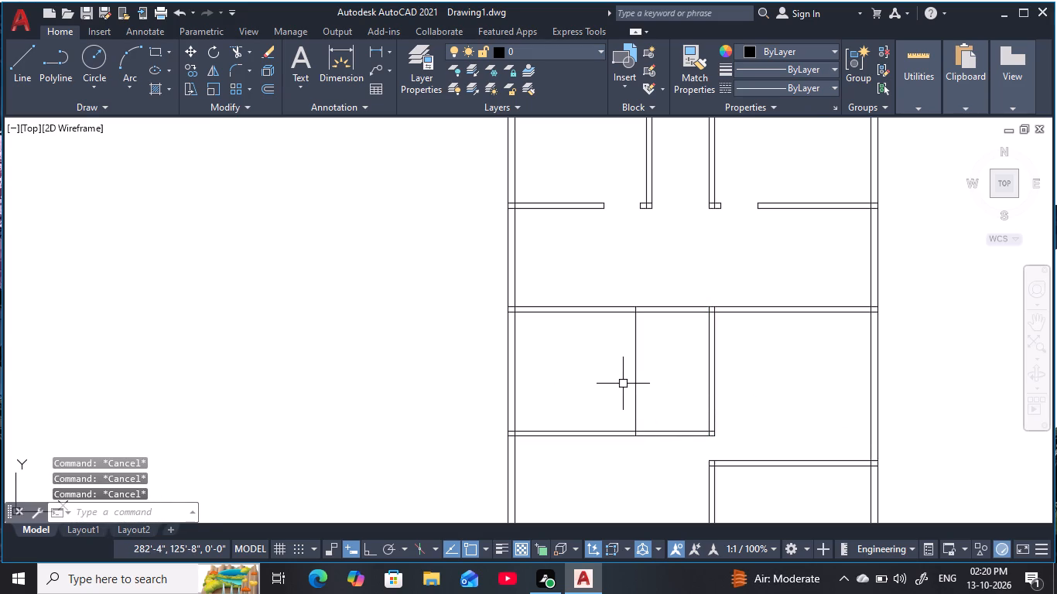
Offset the new 6' line 5" west to form a second partition.
text(o 5)
key(space)
click(635, 392)
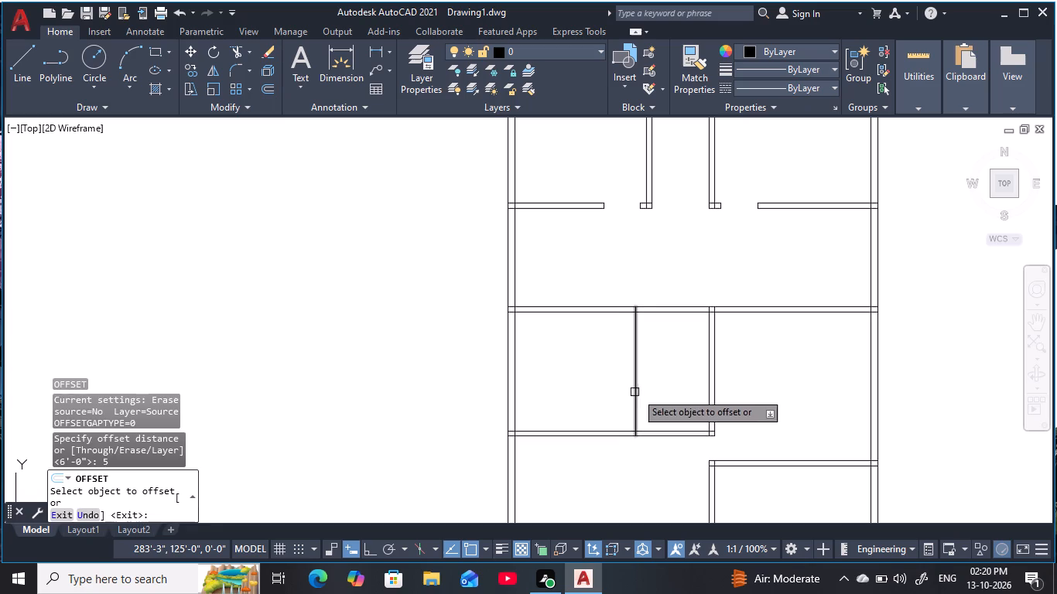
click(566, 392)
key(Escape)
key(Escape)
key(Escape)
key(Escape)
Offset the south line of the hall's south cross wall 6'4" to the south.
text(o)
key(space)
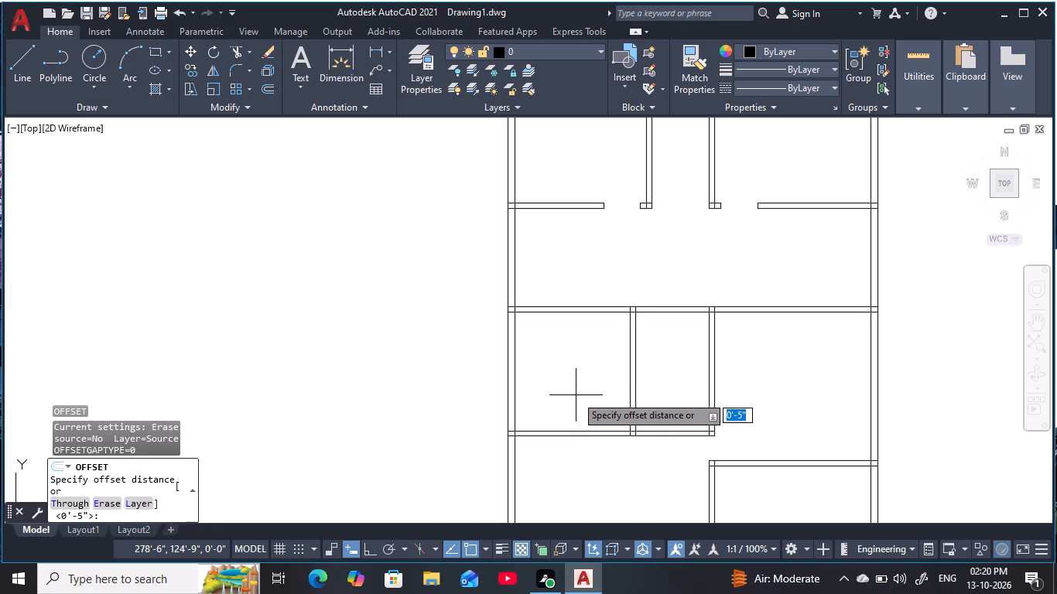
text(6'4)
key(space)
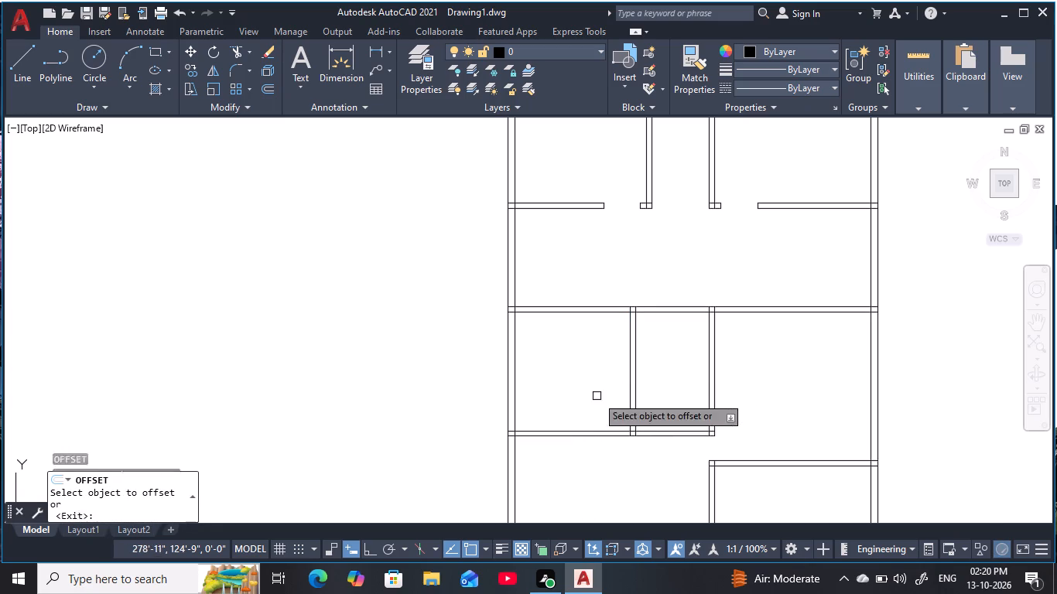
click(676, 314)
click(678, 415)
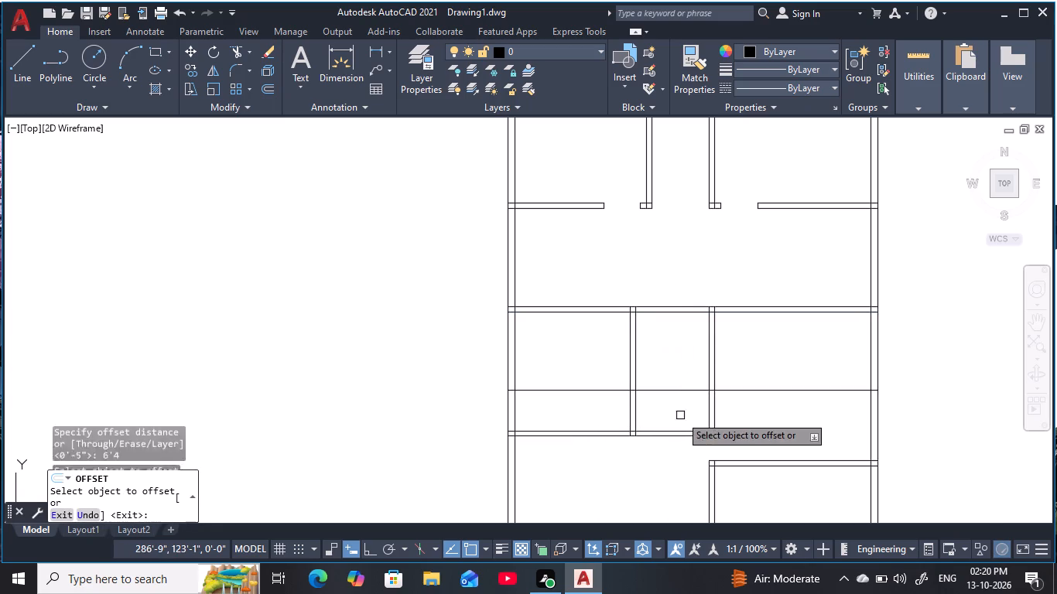
key(Escape)
key(Escape)
key(Escape)
key(Escape)
key(Escape)
Offset the new 6'4" line 5" south to complete the small room's south wall.
key(space)
text(5)
key(space)
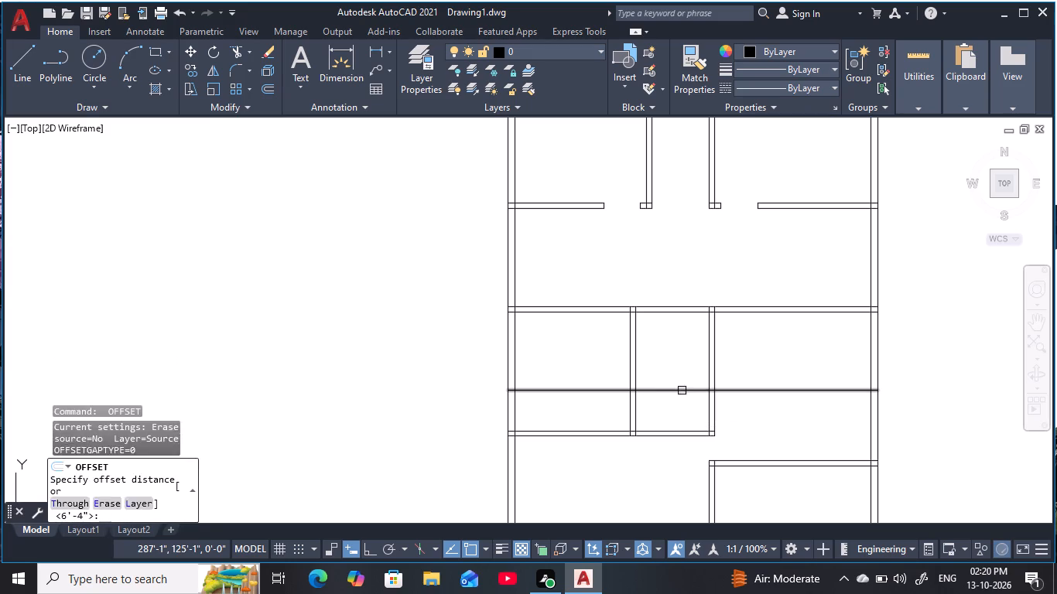
click(682, 388)
click(673, 439)
key(Escape)
key(Escape)
key(Escape)
key(Escape)
key(Escape)
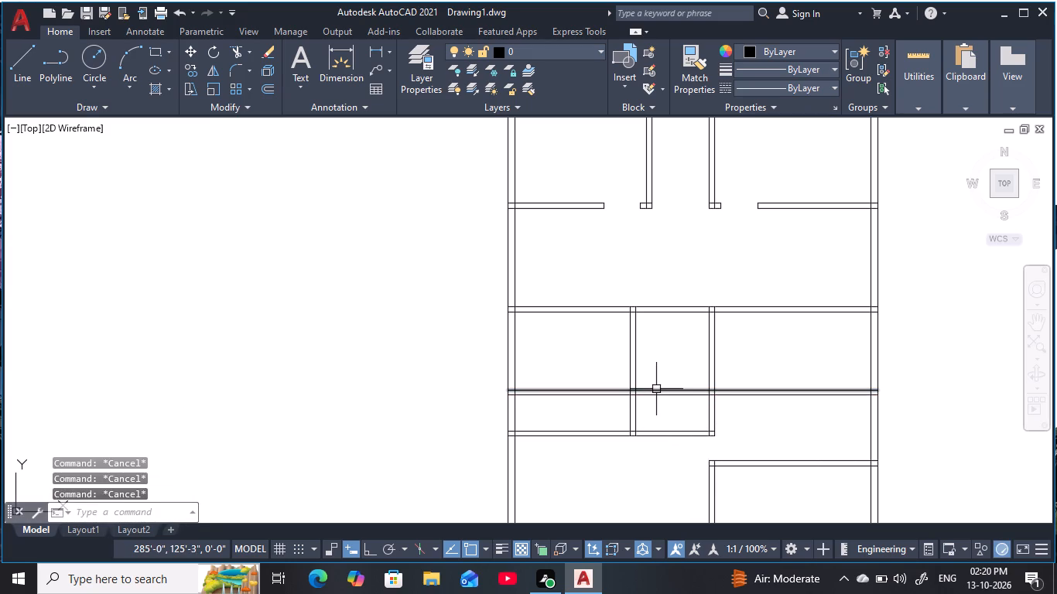
key(Escape)
key(Escape)
key(Escape)
Trim both lines of the new cross wall inside the room west of the new partition.
text(tr)
key(space)
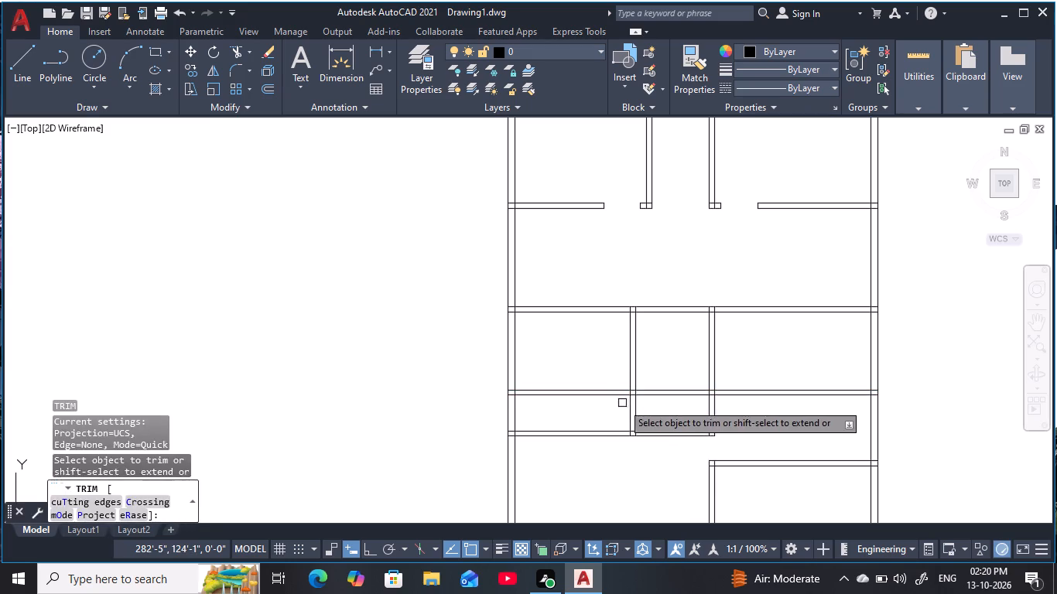
click(611, 406)
click(589, 365)
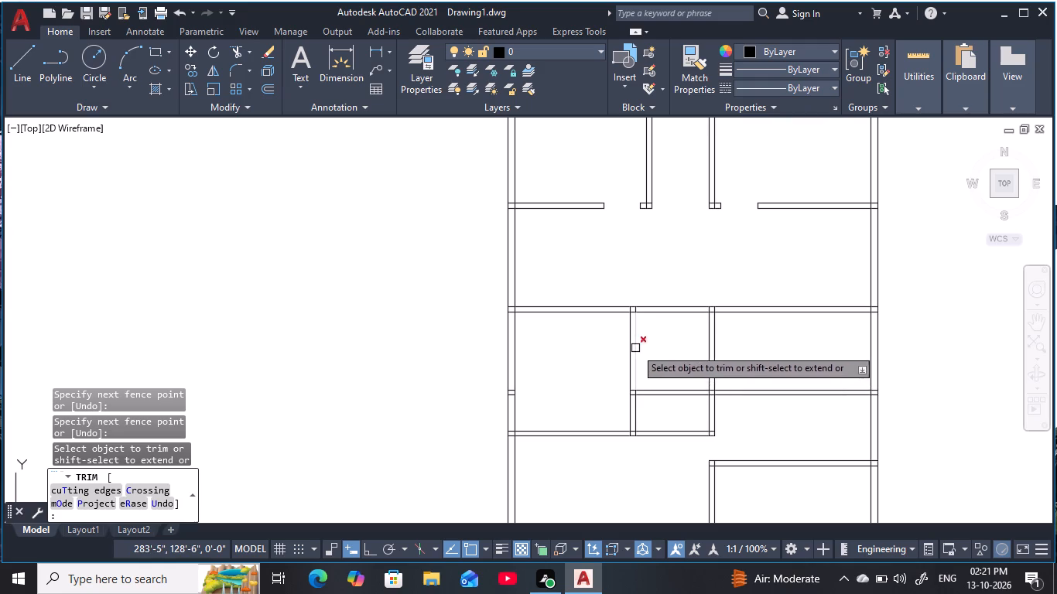
key(Escape)
key(Escape)
key(Escape)
key(Escape)
key(Escape)
key(Escape)
key(Escape)
Offset the new partition's west line 3' west as a doorway guide.
key(o)
key(space)
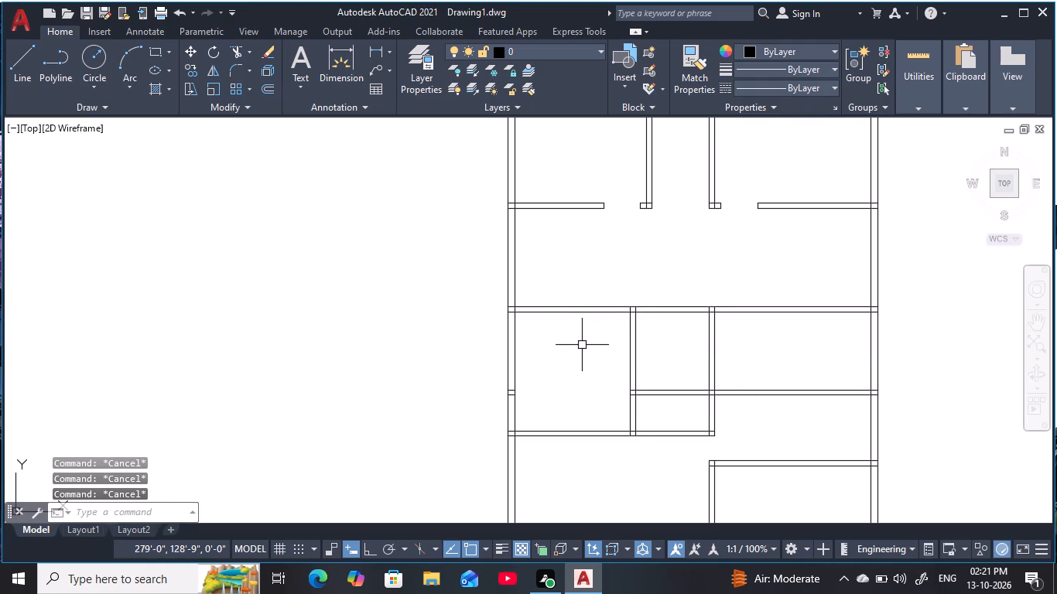
key(3)
key(apostrophe)
key(space)
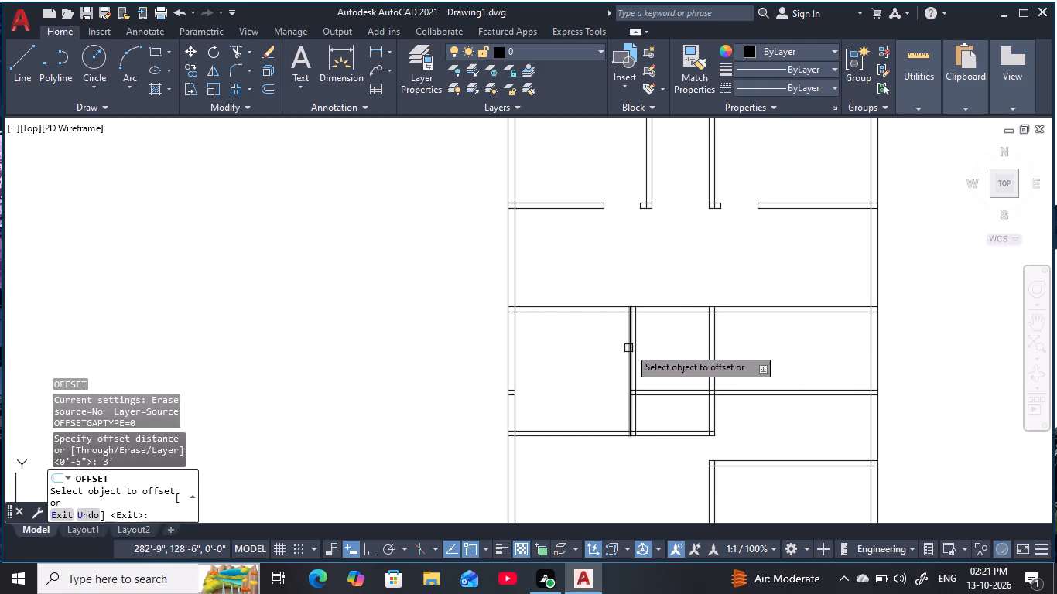
click(631, 346)
click(528, 367)
key(Escape)
key(Escape)
key(Escape)
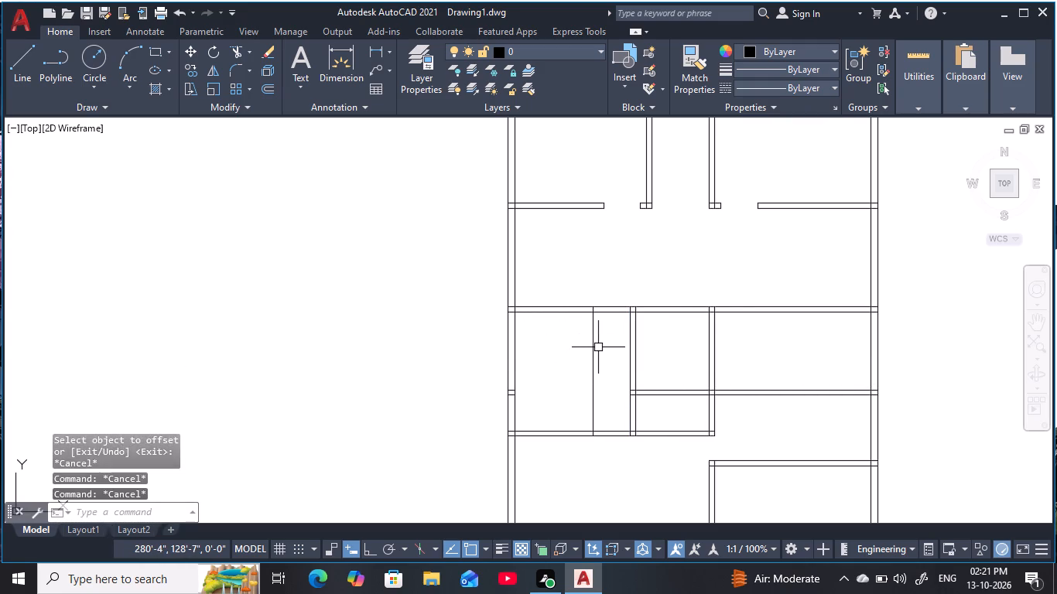
key(Escape)
key(Escape)
Trim the 3' of cross wall between the guide and the new partition, and trim the guide line below it.
text(tr)
key(space)
click(612, 336)
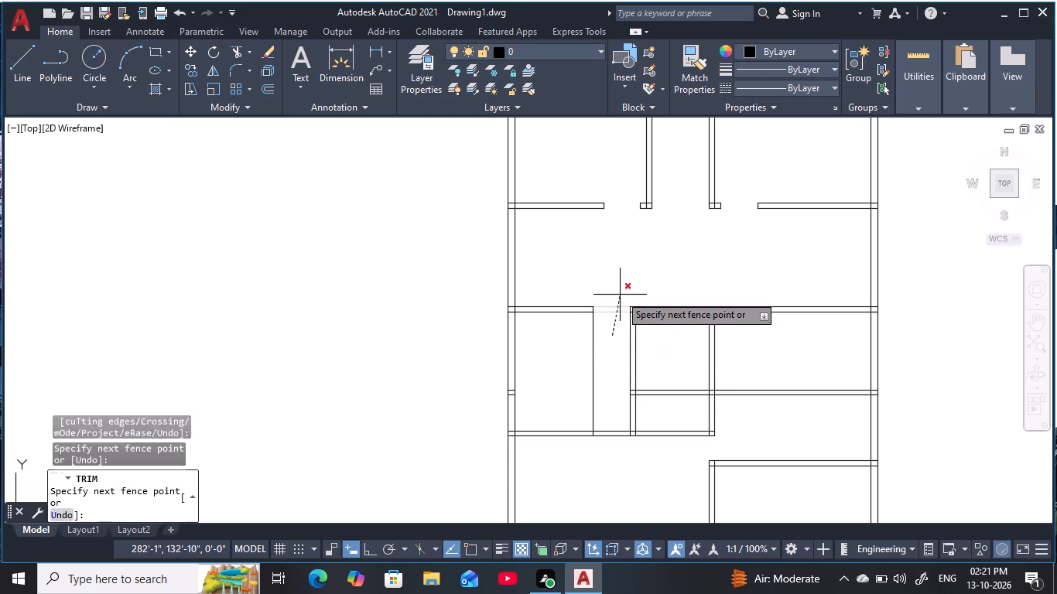
click(620, 294)
click(611, 346)
click(566, 372)
key(Escape)
key(Escape)
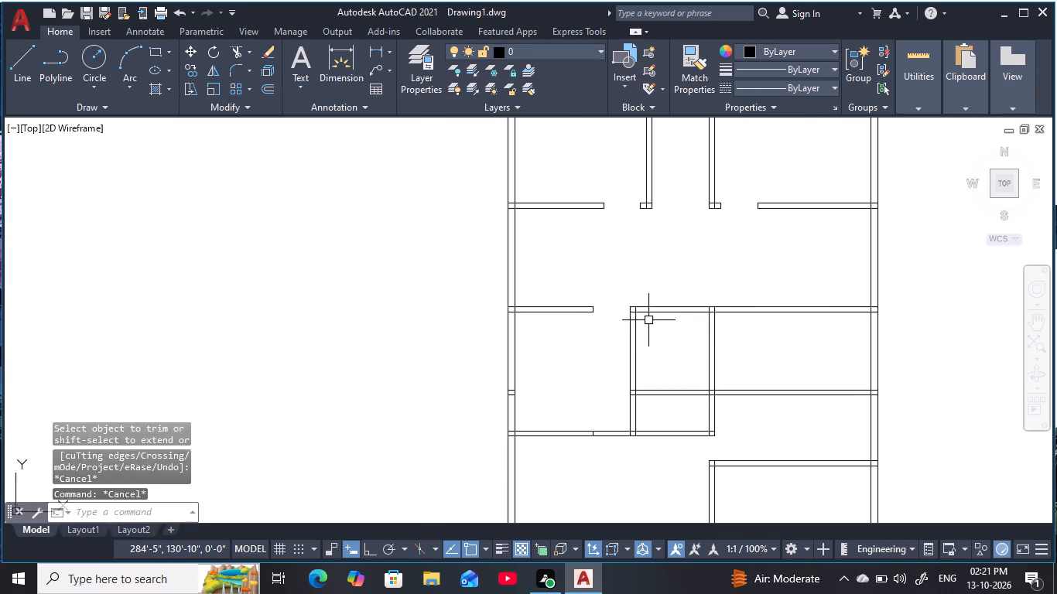
key(Escape)
key(Escape)
Offset the south line of the small room's north wall 6" south as a stub guide.
scroll(655, 343, up, 1)
middle_drag(656, 343, 642, 331)
key(Escape)
key(Escape)
key(Escape)
key(Escape)
key(Escape)
key(Escape)
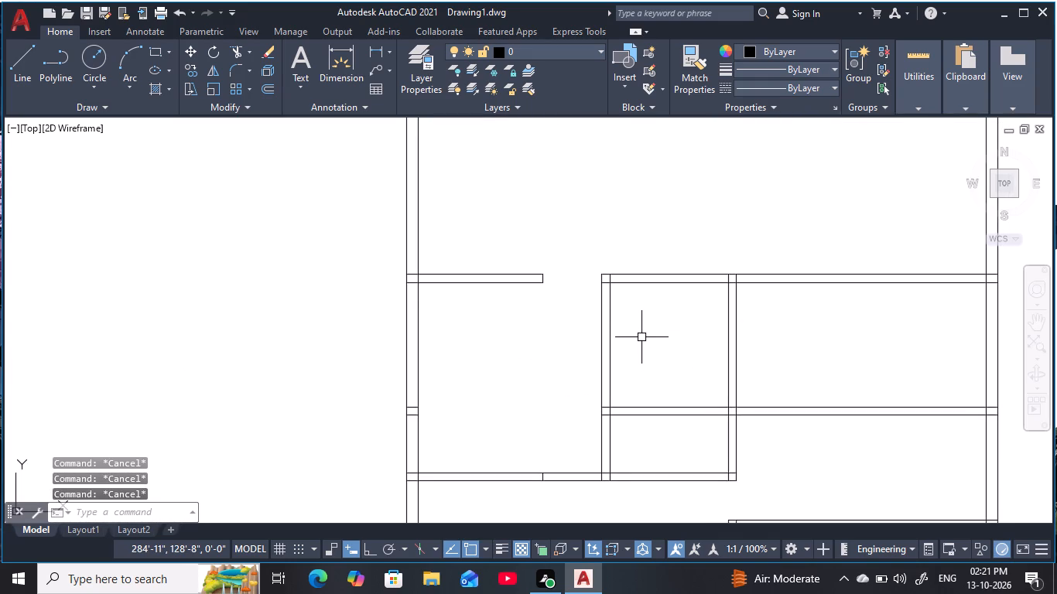
key(Escape)
key(Escape)
text(o)
key(space)
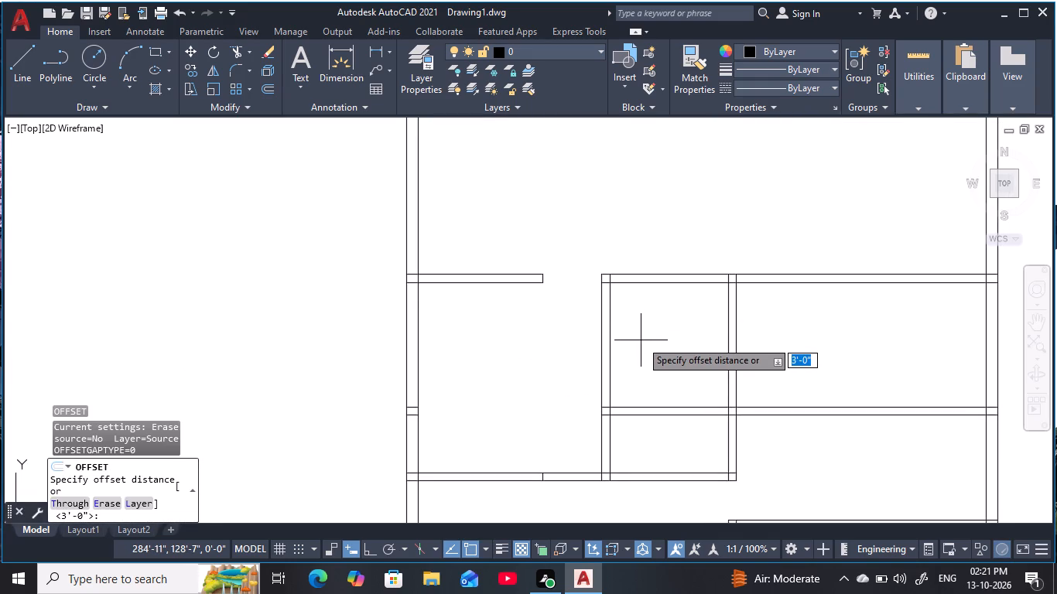
text(6)
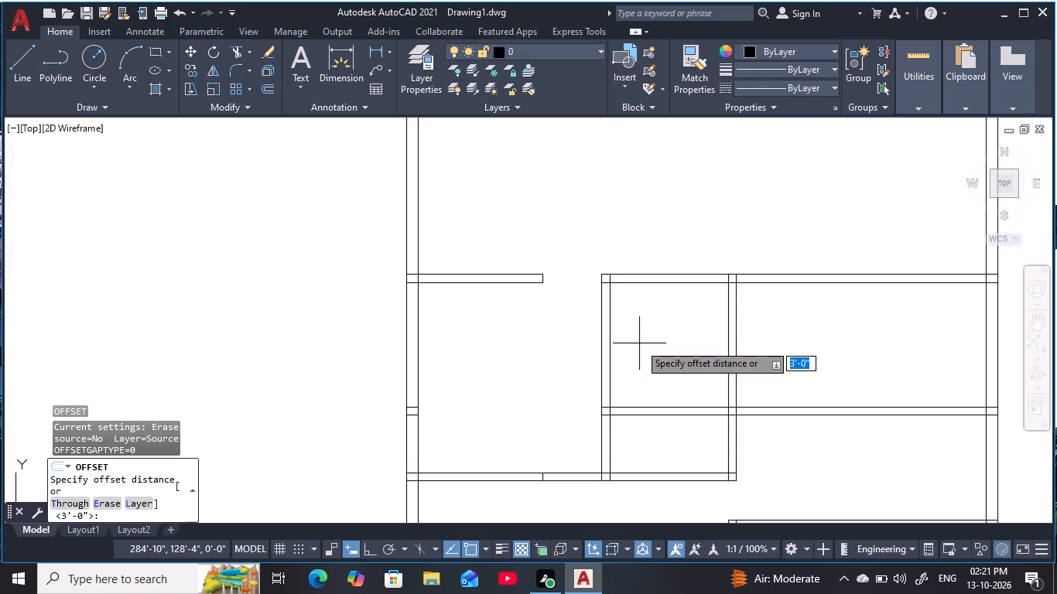
key(space)
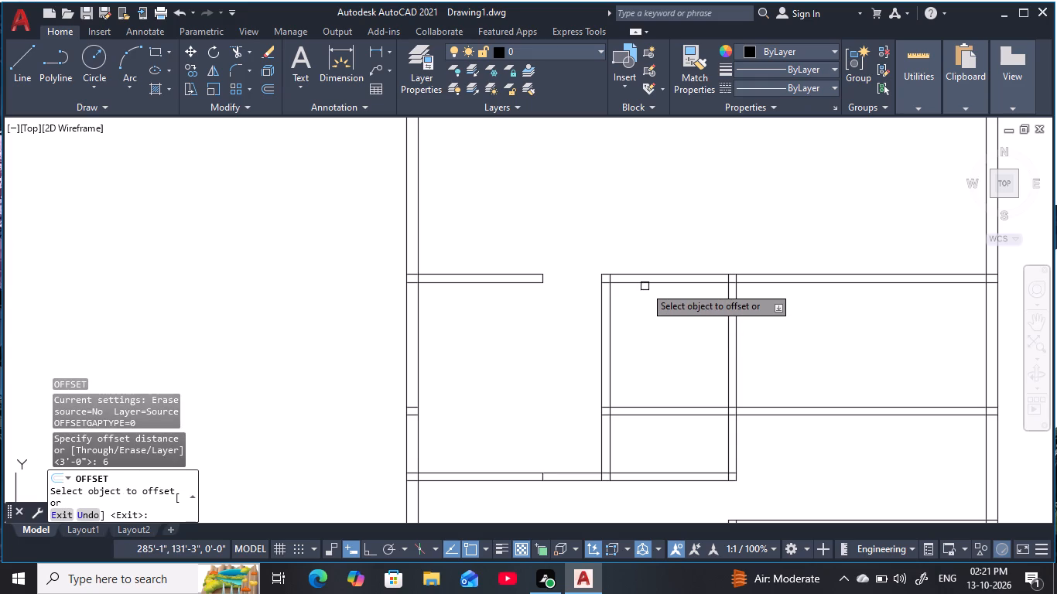
click(645, 285)
click(641, 359)
key(Escape)
key(Escape)
key(Escape)
key(Escape)
key(Escape)
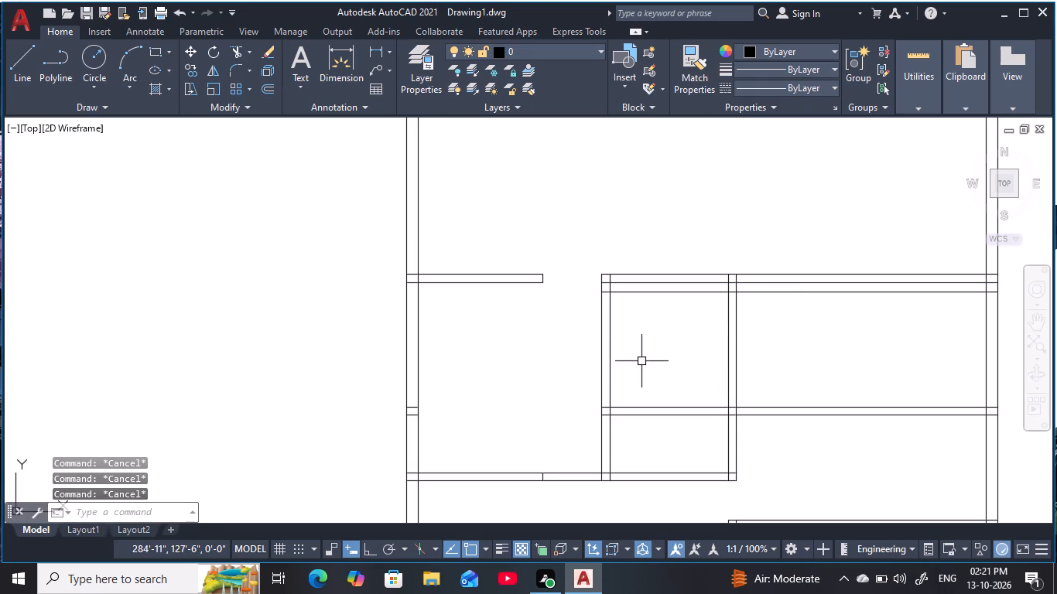
Offset the 6" guide line 2'6" south to mark the small room's doorway.
text(o)
key(space)
key(2)
text('6)
key(space)
click(662, 292)
click(655, 374)
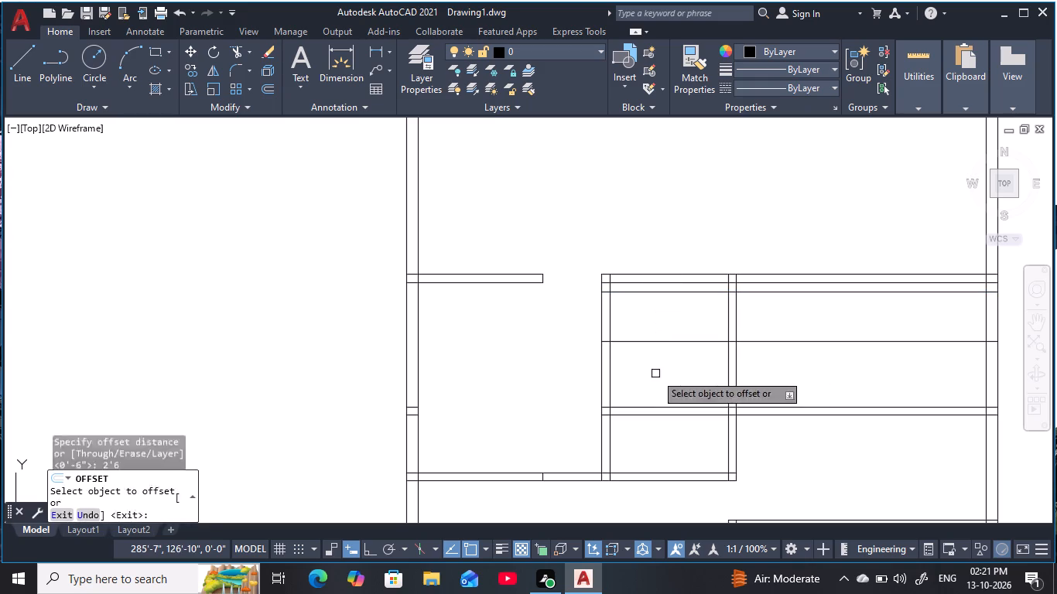
key(Escape)
key(Escape)
key(Escape)
key(Escape)
key(Escape)
Trim a 2'6" doorway in the small room's west partition and remove the guide lines inside and east of the room.
text(tr)
key(space)
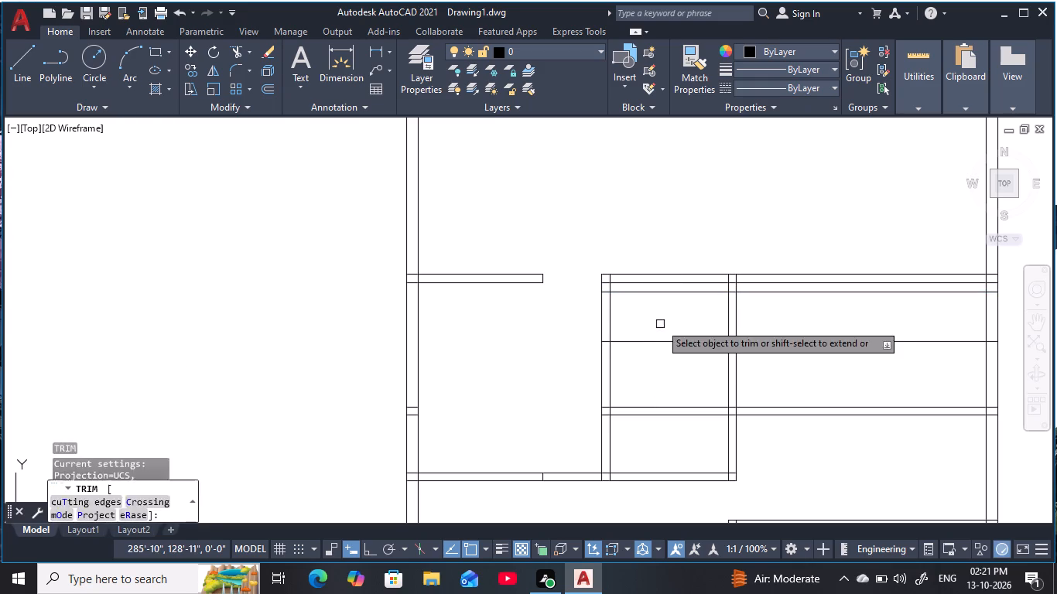
click(658, 316)
click(575, 324)
click(645, 321)
click(662, 374)
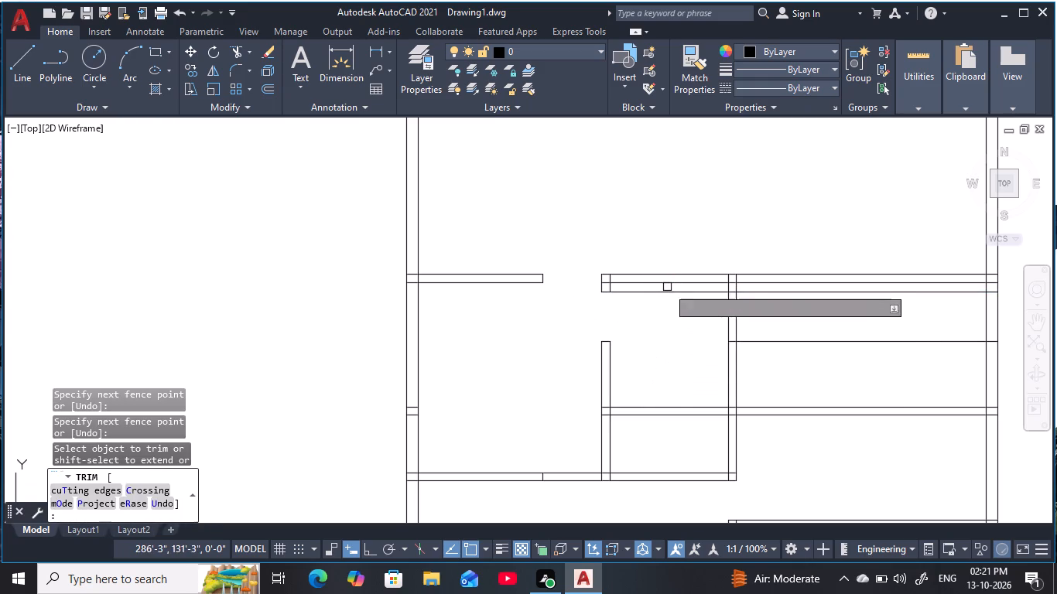
click(665, 293)
click(771, 296)
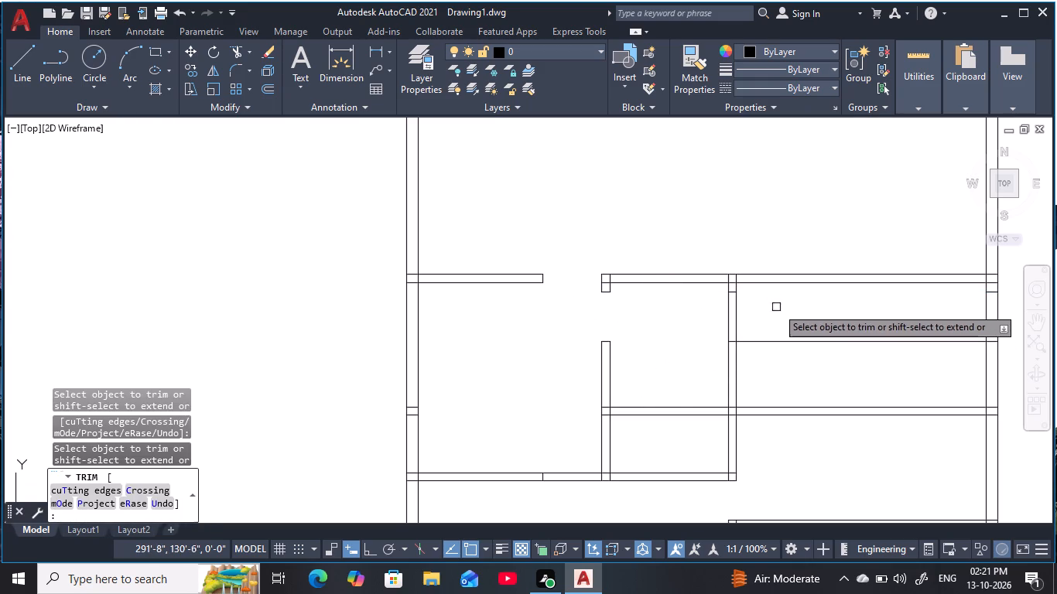
click(774, 340)
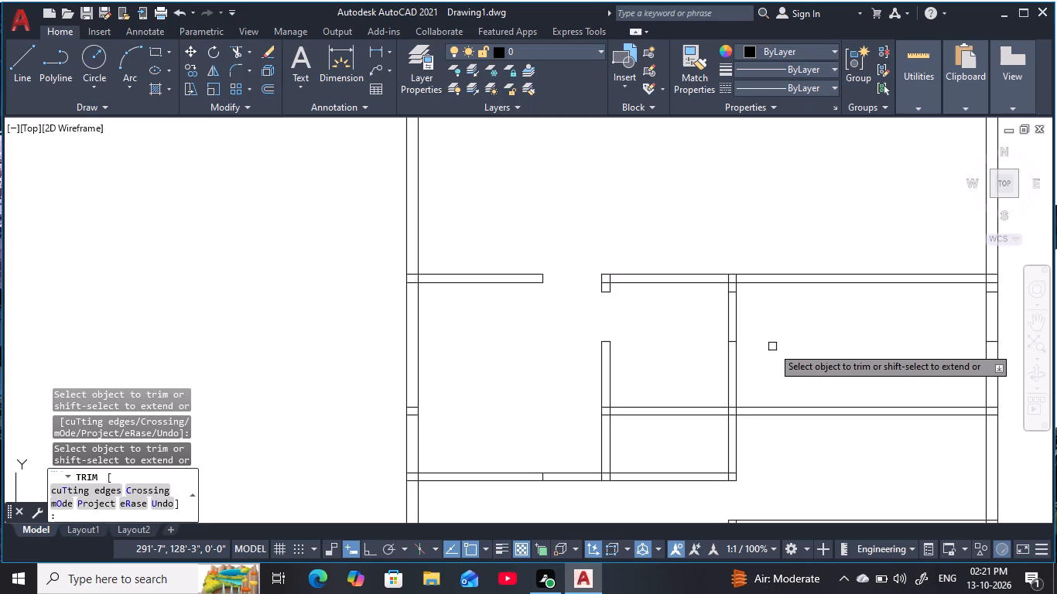
Trim both lines of the hall's south cross wall east of the small room, up to the east outer wall.
scroll(776, 414, down, 1)
middle_drag(773, 410, 739, 367)
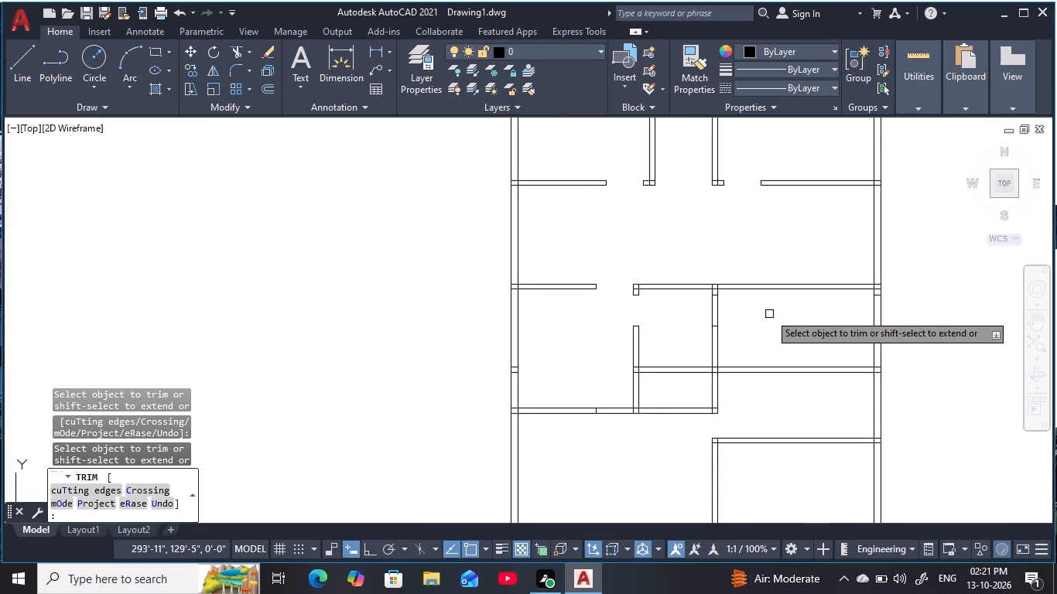
click(775, 310)
click(761, 265)
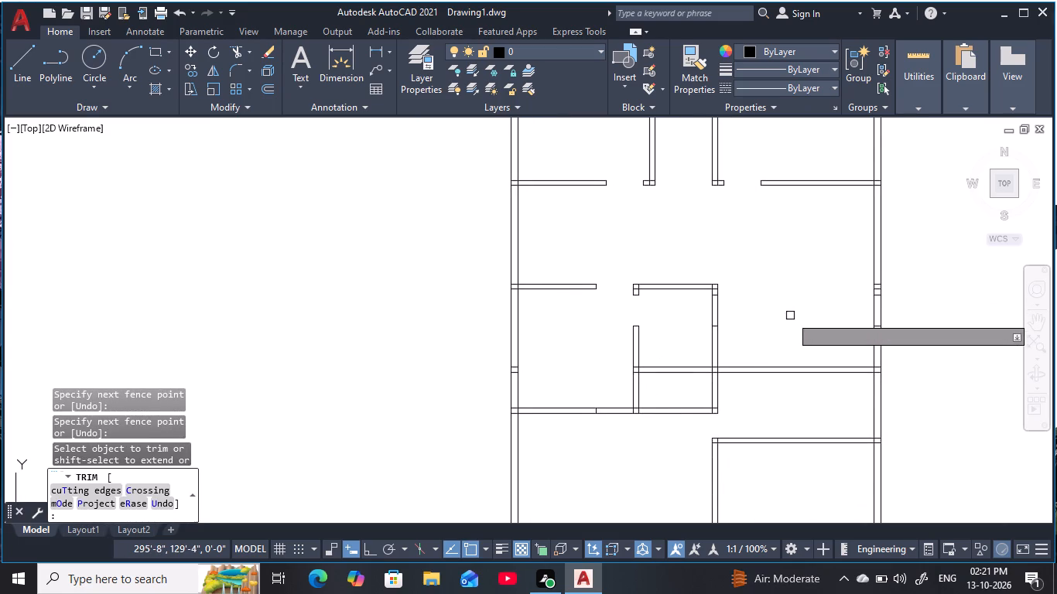
Trim both lines of the cross wall inside the small room's south part where they run east to the outer wall.
middle_drag(791, 318, 794, 265)
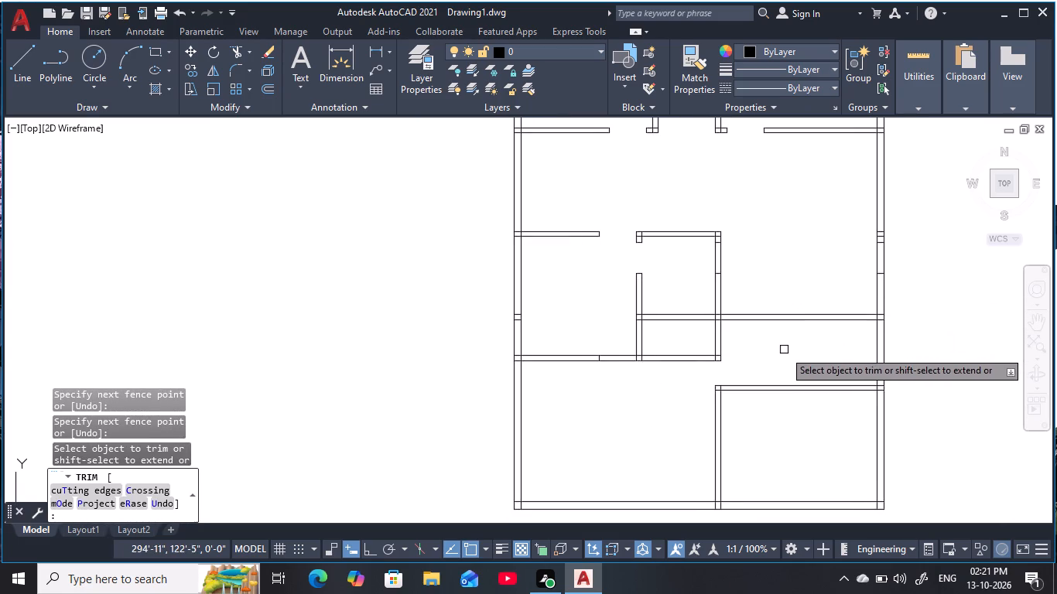
click(783, 343)
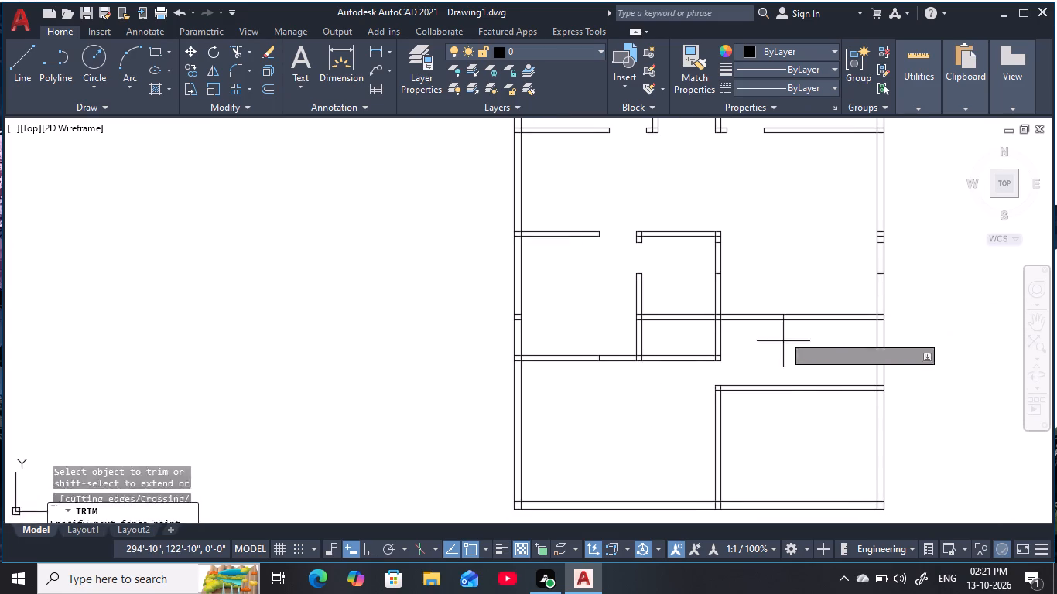
click(764, 275)
scroll(754, 336, down, 1)
middle_drag(754, 336, 727, 323)
key(Escape)
key(Escape)
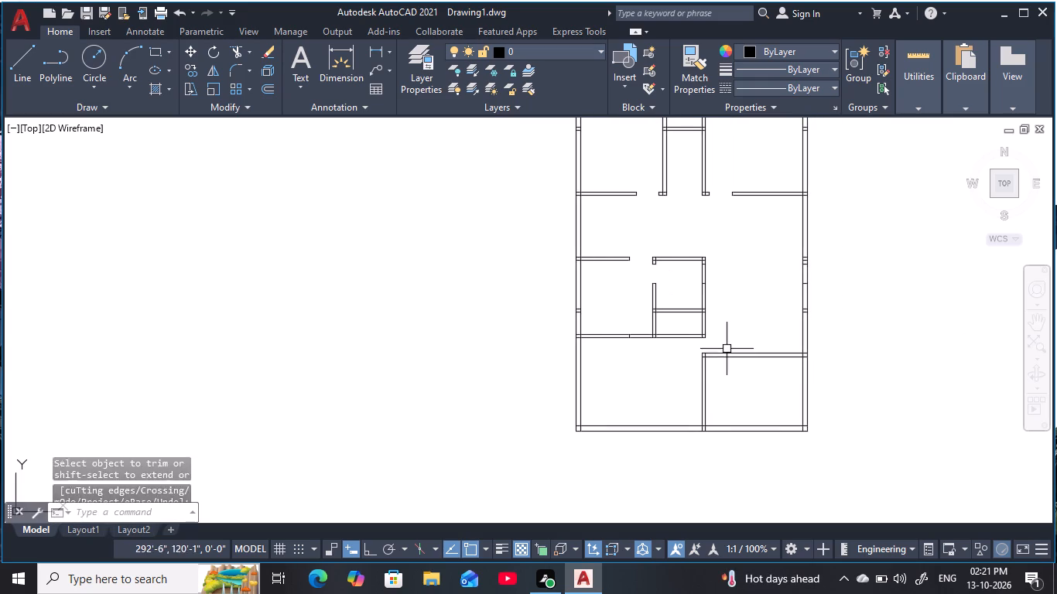
key(Escape)
key(Escape)
key(Escape)
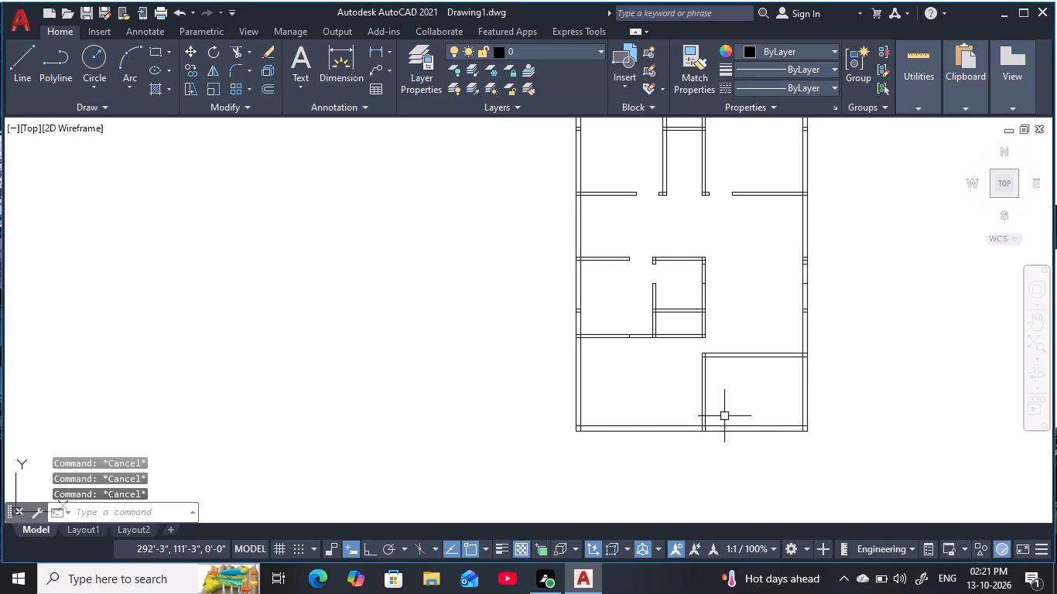
key(Escape)
key(Escape)
key(Escape)
Offset the east line of the southeast room's west partition 6" east as a stub guide.
scroll(725, 379, up, 2)
middle_drag(725, 379, 712, 348)
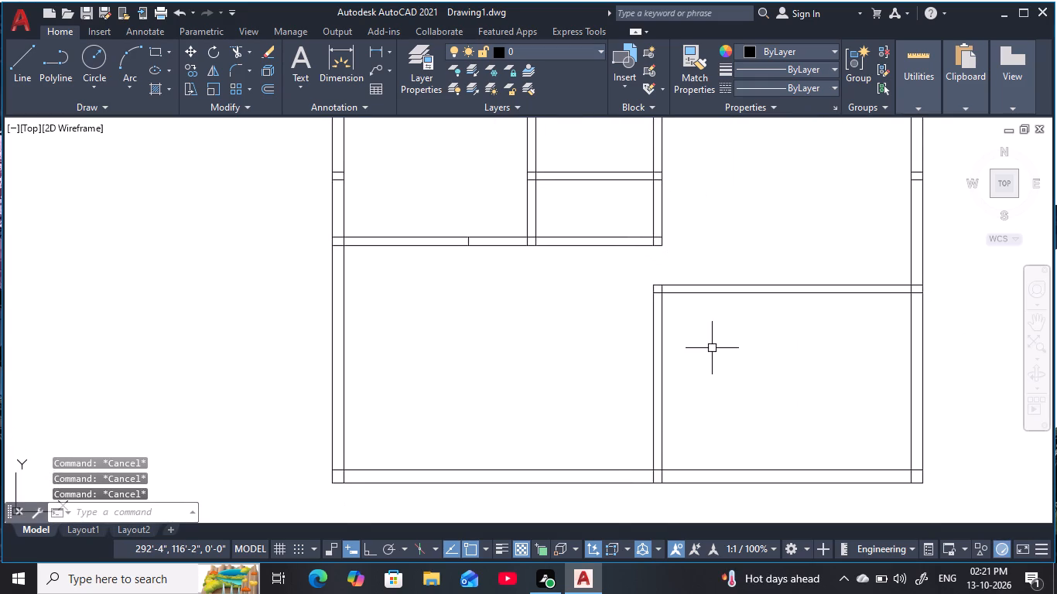
middle_click(712, 350)
scroll(711, 350, up, 1)
key(Escape)
key(Escape)
text(o)
key(space)
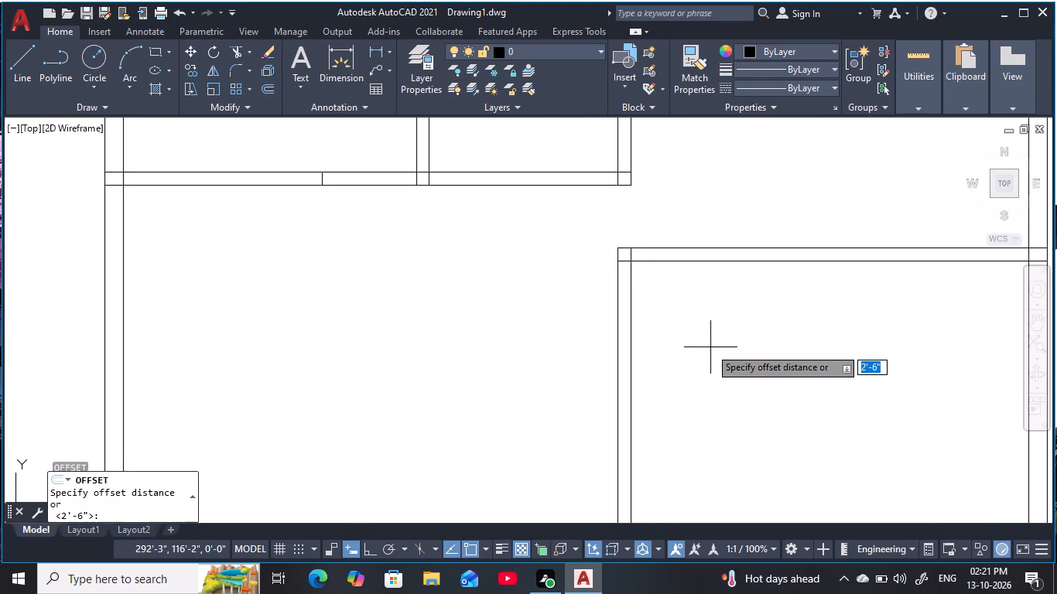
key(6)
key(space)
click(632, 341)
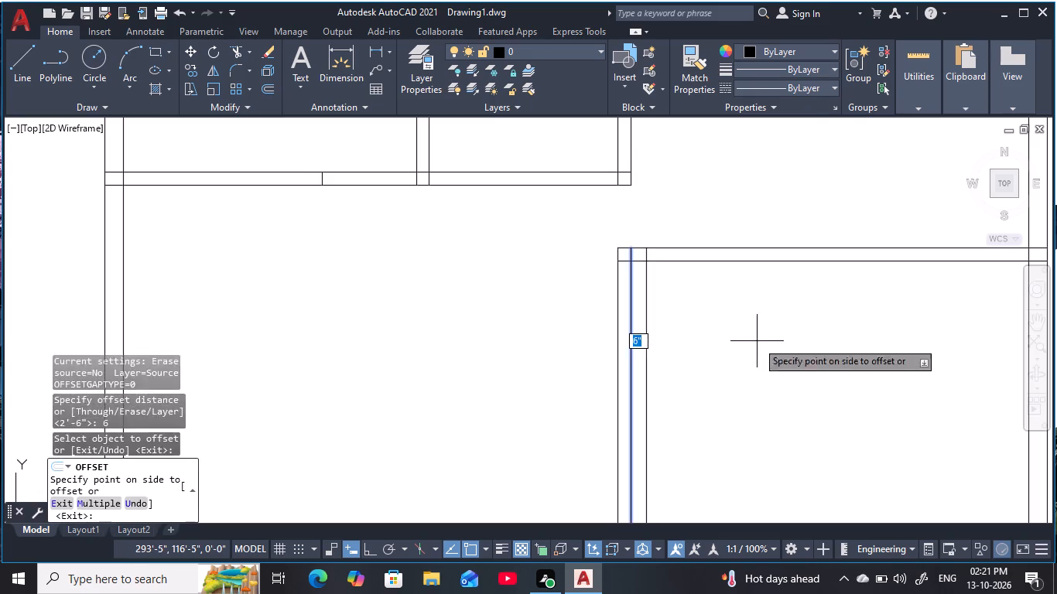
click(758, 341)
key(Escape)
key(Escape)
key(Escape)
key(Escape)
Offset the 6" guide line 3' east to mark the southeast room's doorway.
key(space)
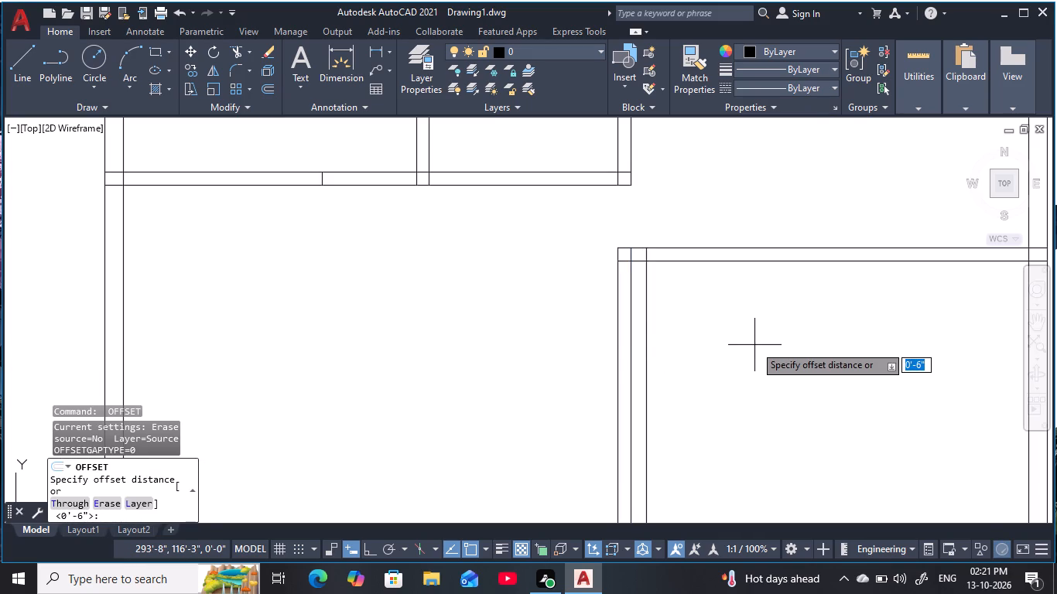
key(3)
key(apostrophe)
key(space)
click(646, 377)
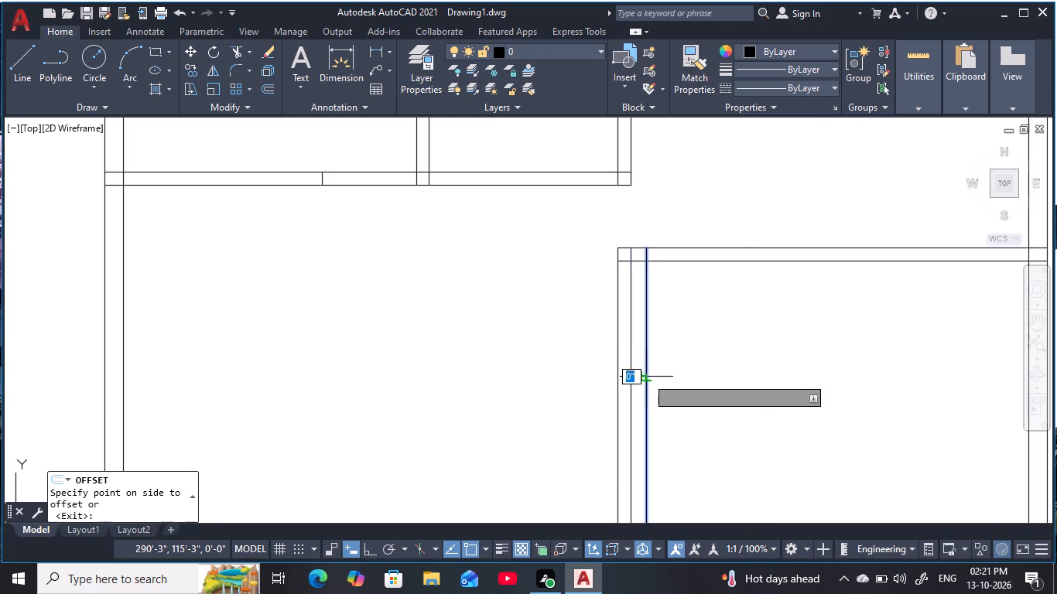
click(966, 360)
key(Escape)
key(Escape)
key(Escape)
key(Escape)
key(Escape)
Trim a 3' doorway in the southeast room's north wall and remove both guide lines inside the room.
key(t)
key(r)
key(space)
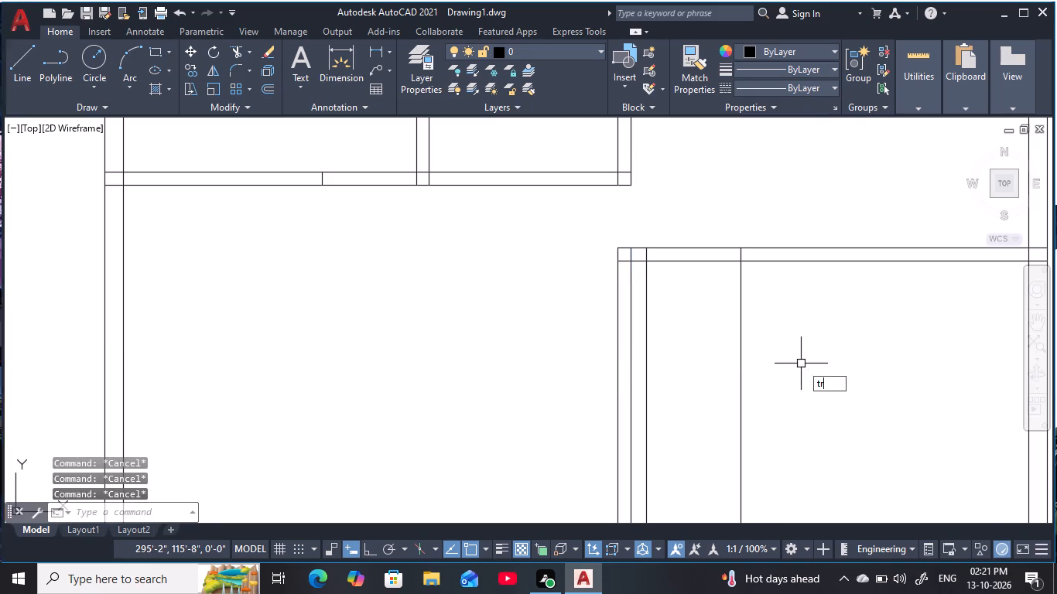
click(712, 307)
click(760, 330)
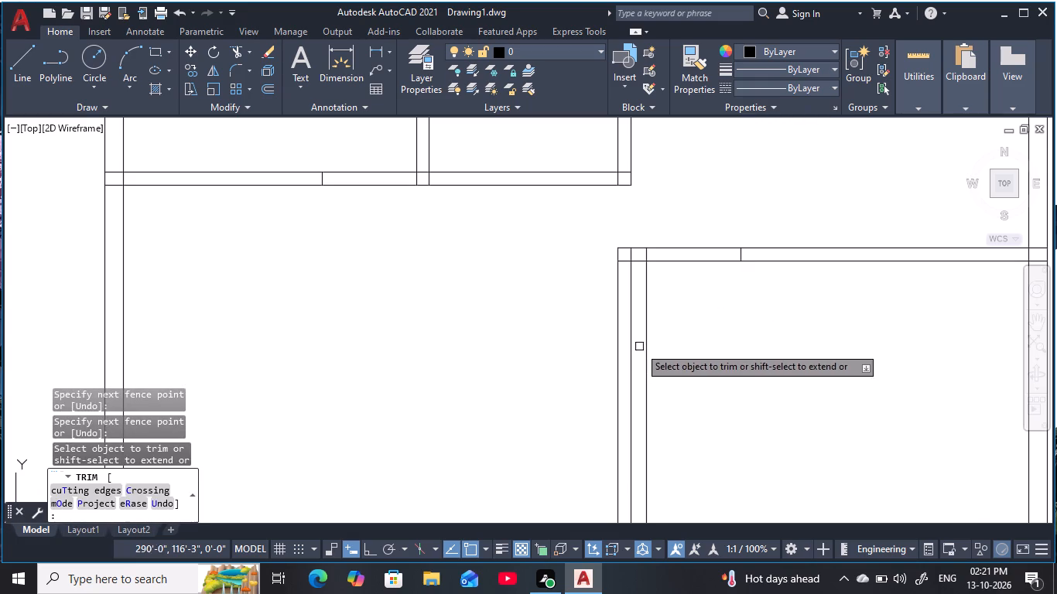
click(641, 347)
click(663, 358)
click(702, 298)
drag(700, 222, 700, 230)
scroll(734, 398, down, 2)
middle_drag(734, 398, 730, 389)
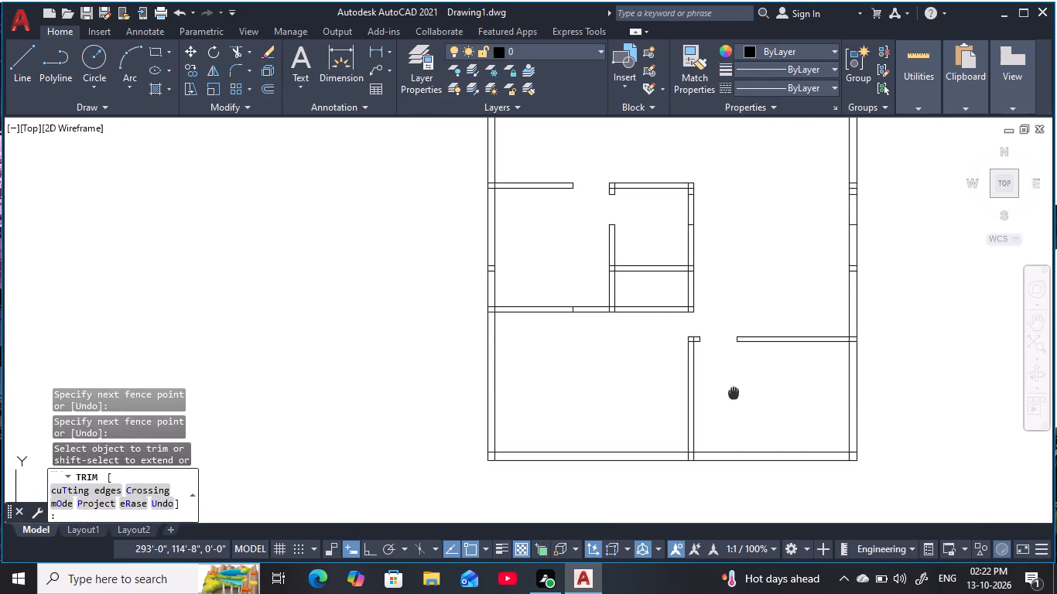
middle_drag(730, 389, 682, 300)
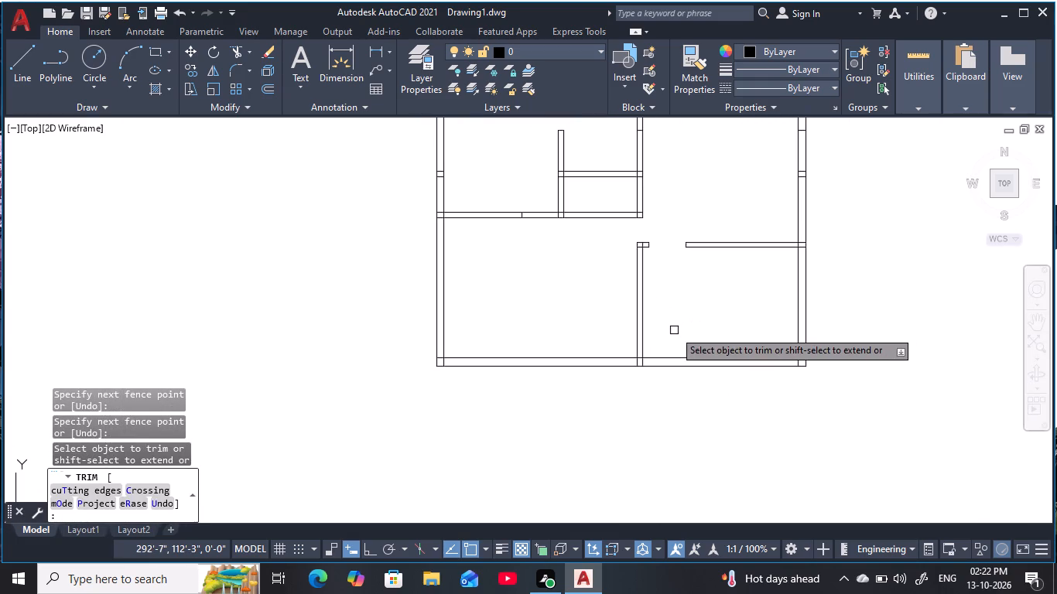
key(Escape)
key(Escape)
key(Escape)
key(Escape)
Measure the north-south gap between the small room's southeast wall corner and the southeast room's north wall with a linear dimension.
scroll(643, 241, up, 2)
middle_drag(661, 252, 679, 271)
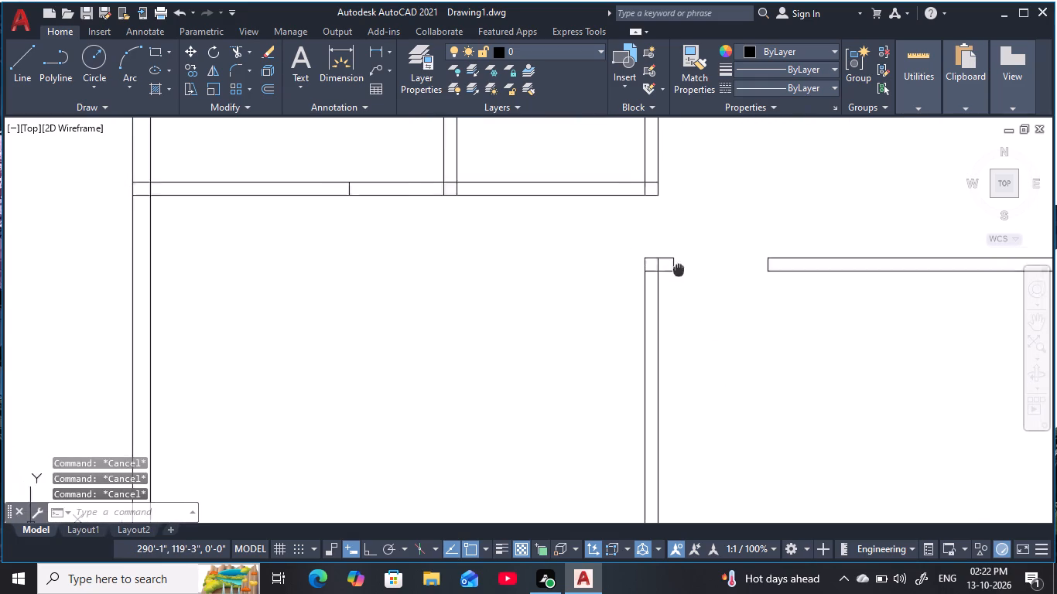
middle_drag(679, 271, 683, 309)
key(Escape)
key(Escape)
scroll(672, 312, down, 1)
middle_drag(669, 312, 657, 335)
key(Escape)
key(Escape)
key(Escape)
key(Escape)
key(Escape)
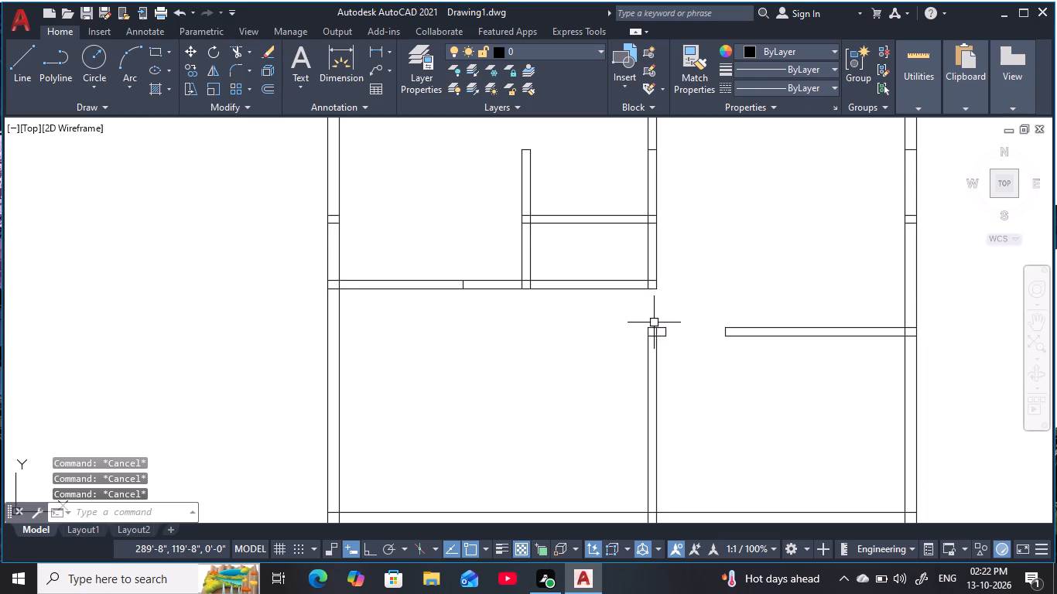
key(Escape)
scroll(658, 302, up, 1)
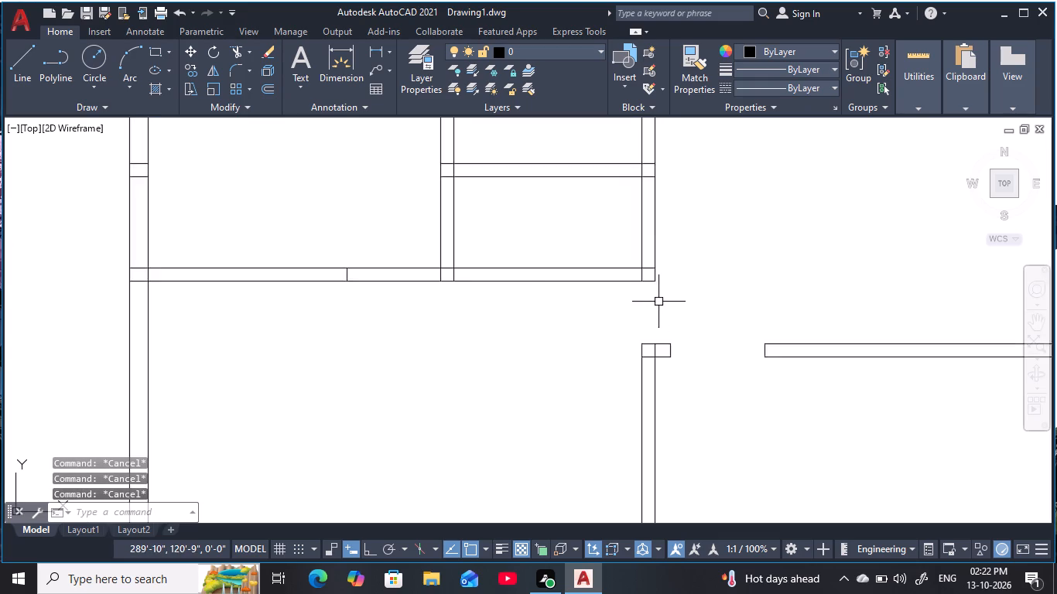
scroll(658, 302, up, 1)
middle_click(658, 302)
key(Escape)
key(Escape)
text(dli)
key(space)
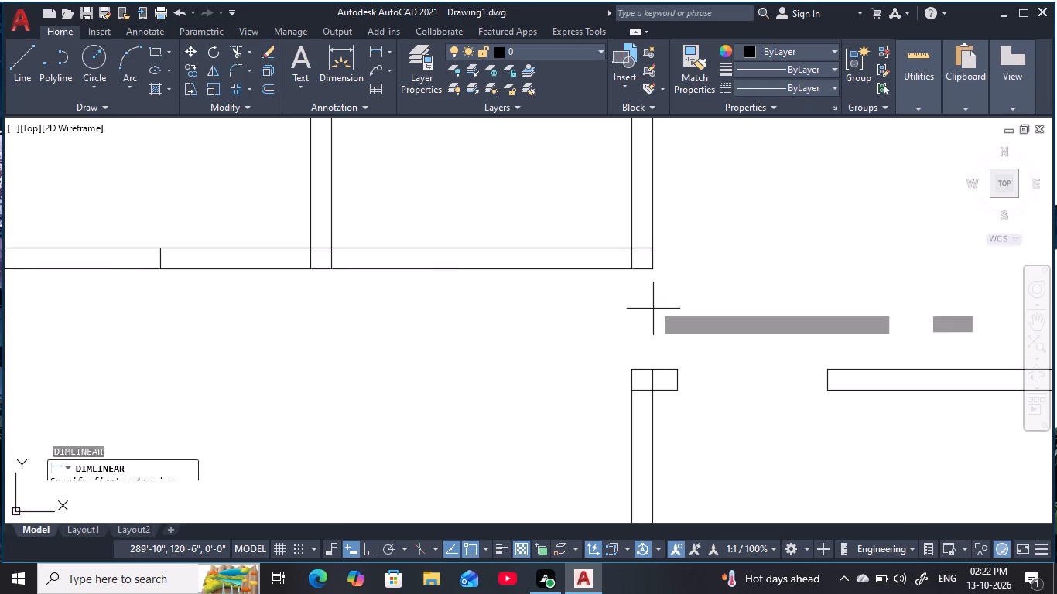
click(654, 271)
click(658, 366)
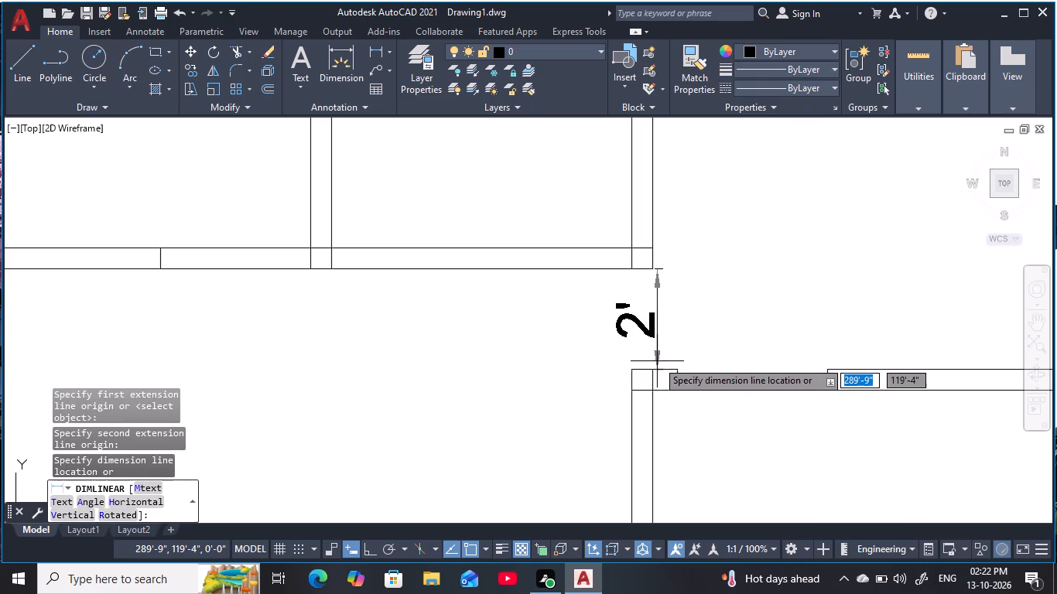
key(Escape)
key(Escape)
scroll(673, 341, down, 2)
key(Escape)
middle_drag(677, 337, 672, 358)
key(Escape)
key(Escape)
key(Escape)
key(Escape)
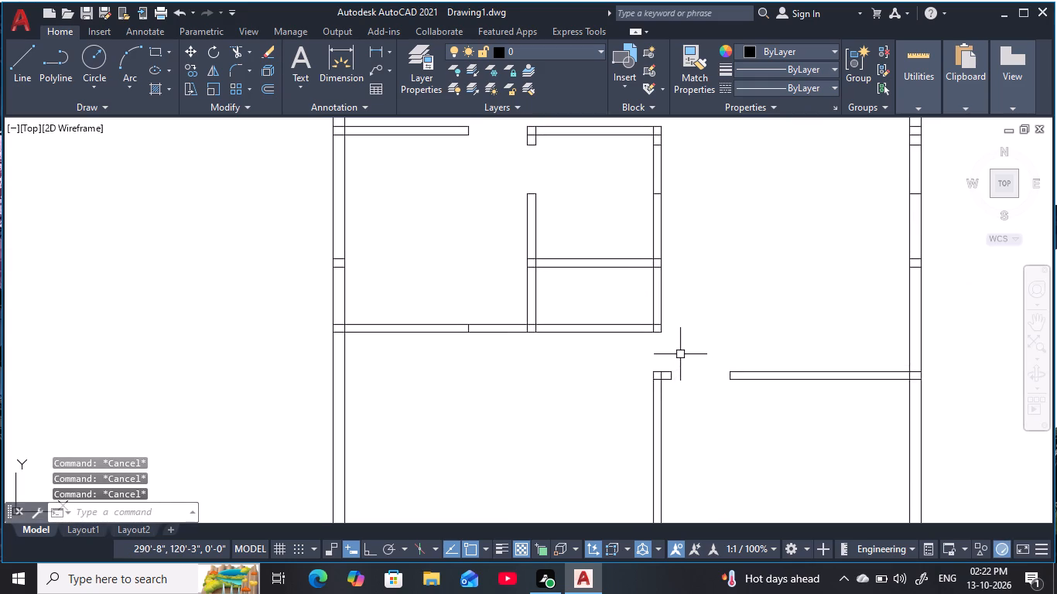
key(Escape)
key(Escape)
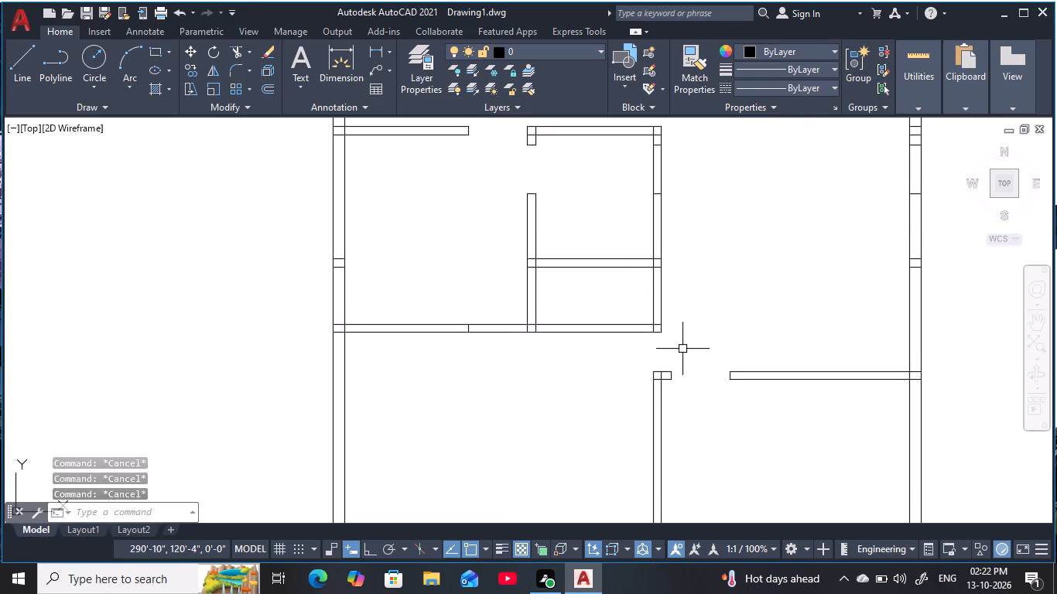
Examine the walls, partitions and doorways across the whole floor plan.
scroll(620, 372, down, 1)
middle_drag(621, 372, 578, 391)
scroll(582, 388, down, 1)
scroll(612, 385, up, 1)
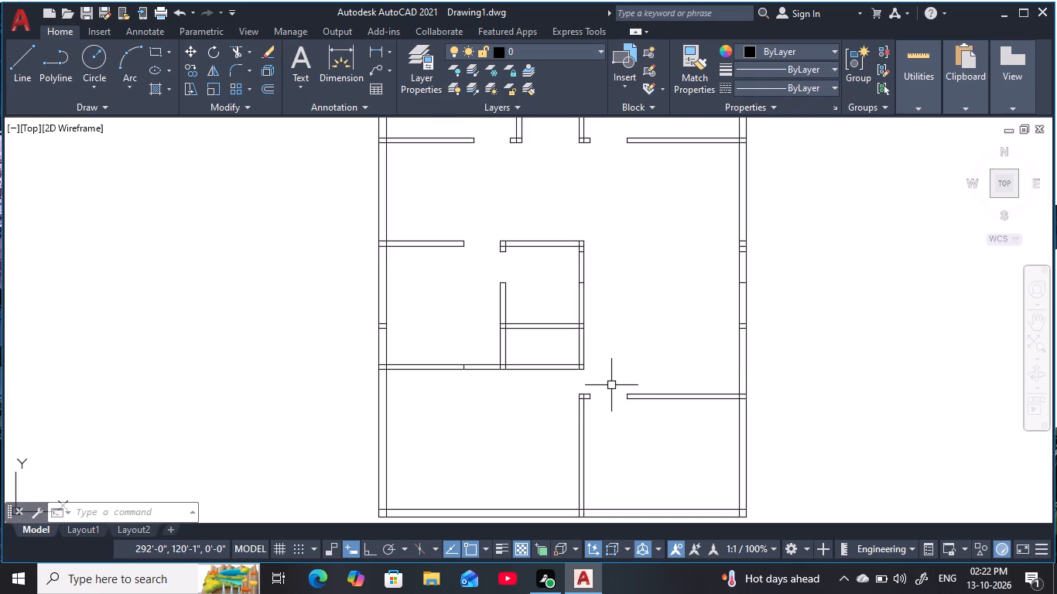
scroll(611, 386, up, 1)
middle_drag(626, 396, 710, 429)
scroll(723, 428, down, 1)
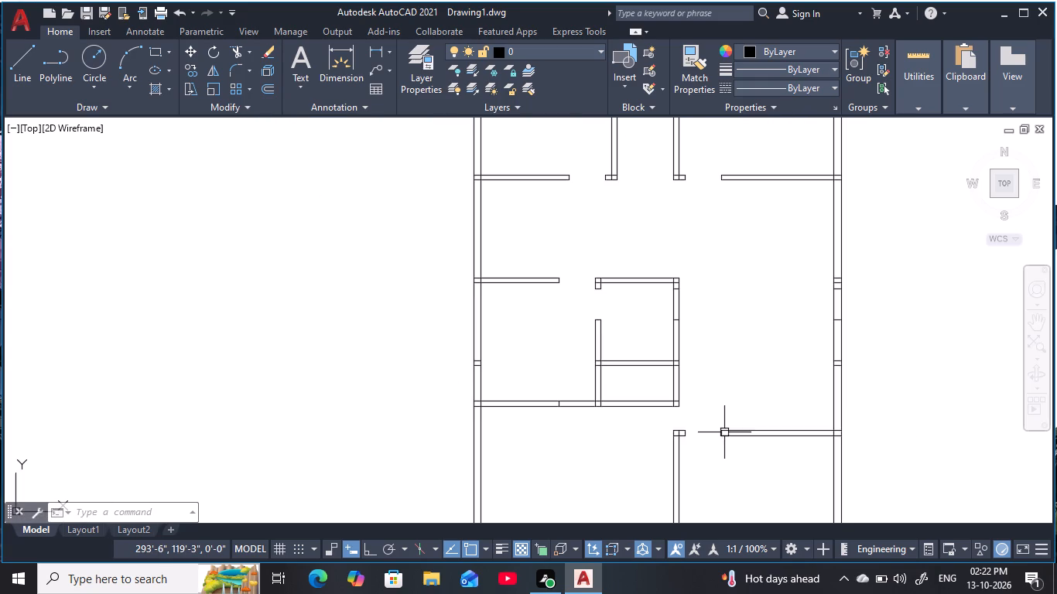
middle_drag(727, 353, 715, 417)
scroll(717, 393, down, 2)
middle_drag(713, 395, 709, 338)
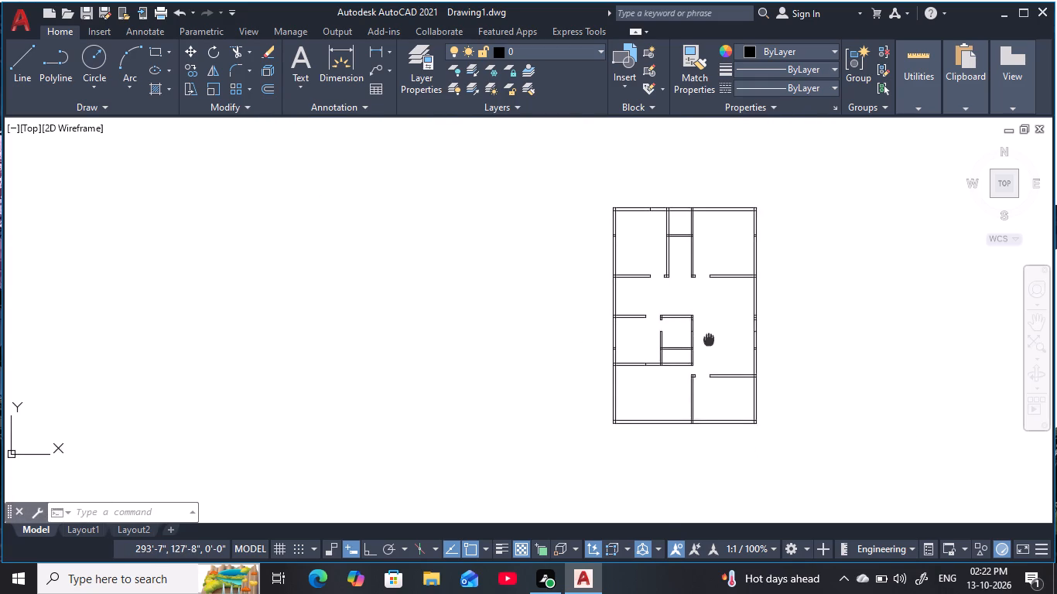
middle_drag(709, 338, 707, 337)
scroll(701, 391, up, 1)
middle_drag(701, 391, 748, 482)
scroll(748, 482, up, 1)
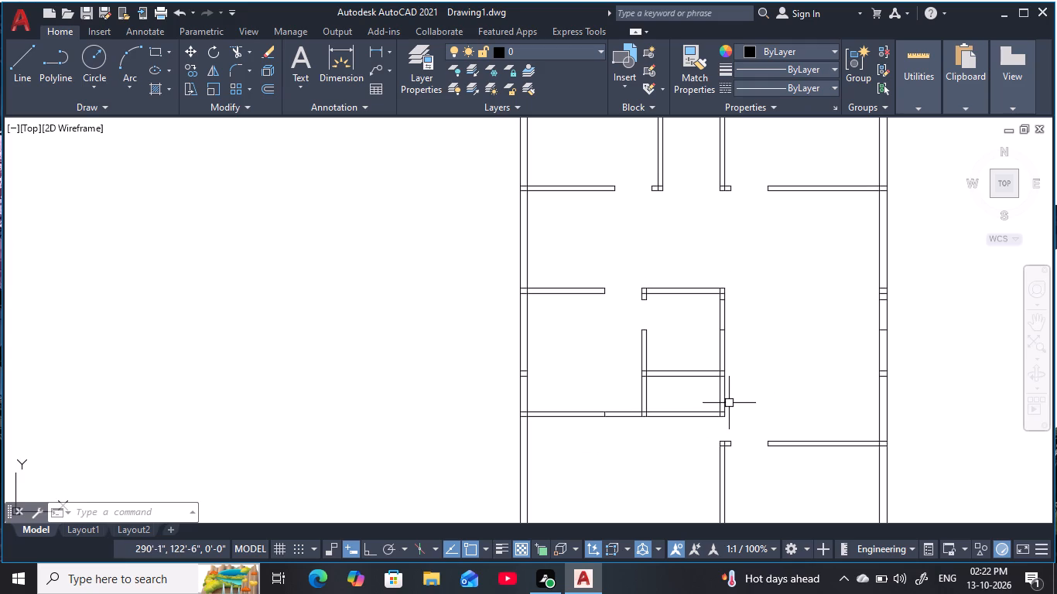
scroll(723, 404, down, 1)
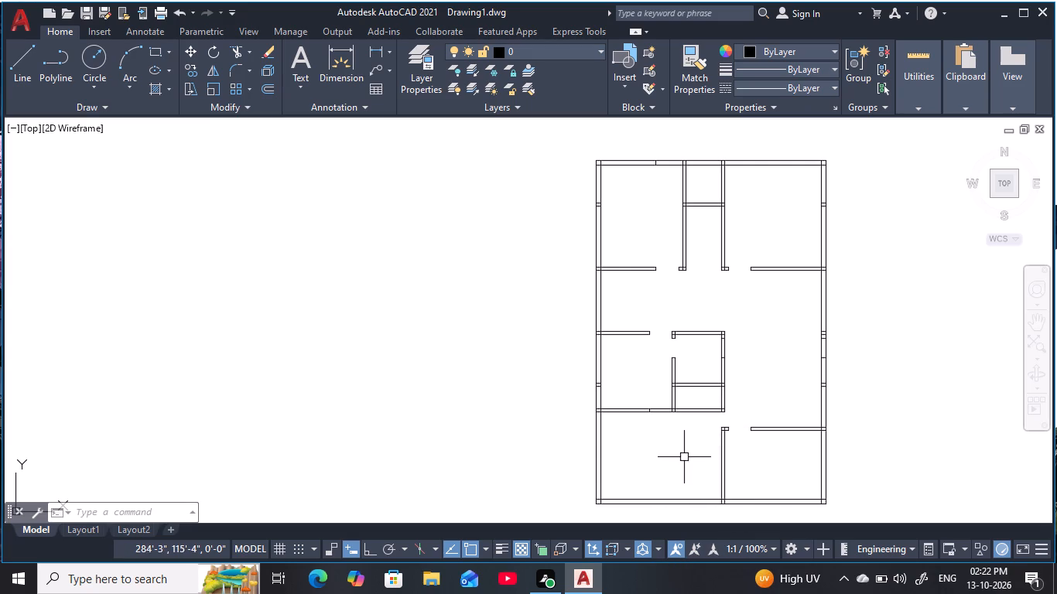
middle_drag(695, 343, 711, 415)
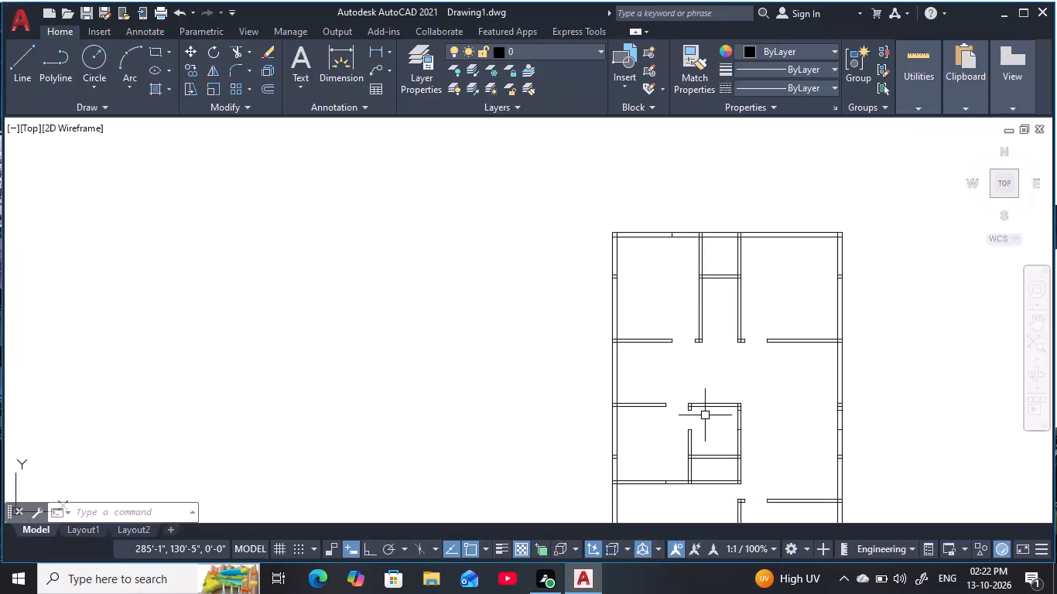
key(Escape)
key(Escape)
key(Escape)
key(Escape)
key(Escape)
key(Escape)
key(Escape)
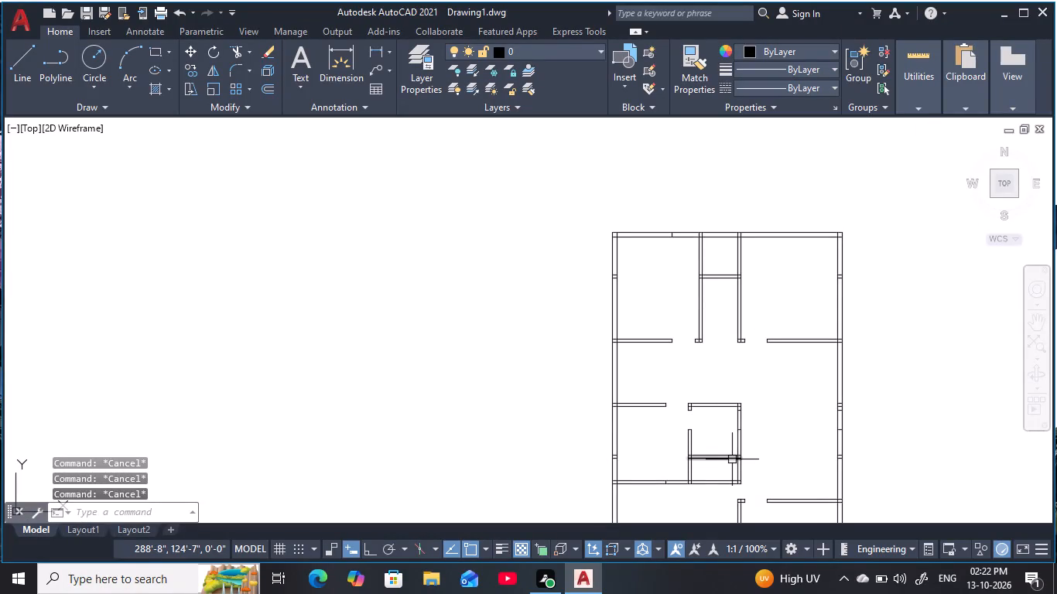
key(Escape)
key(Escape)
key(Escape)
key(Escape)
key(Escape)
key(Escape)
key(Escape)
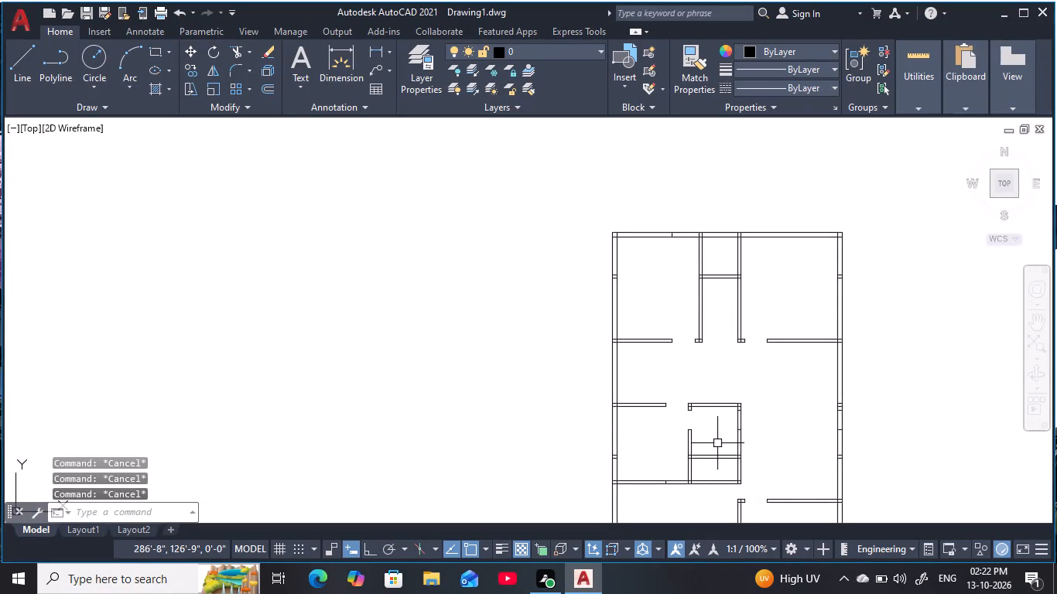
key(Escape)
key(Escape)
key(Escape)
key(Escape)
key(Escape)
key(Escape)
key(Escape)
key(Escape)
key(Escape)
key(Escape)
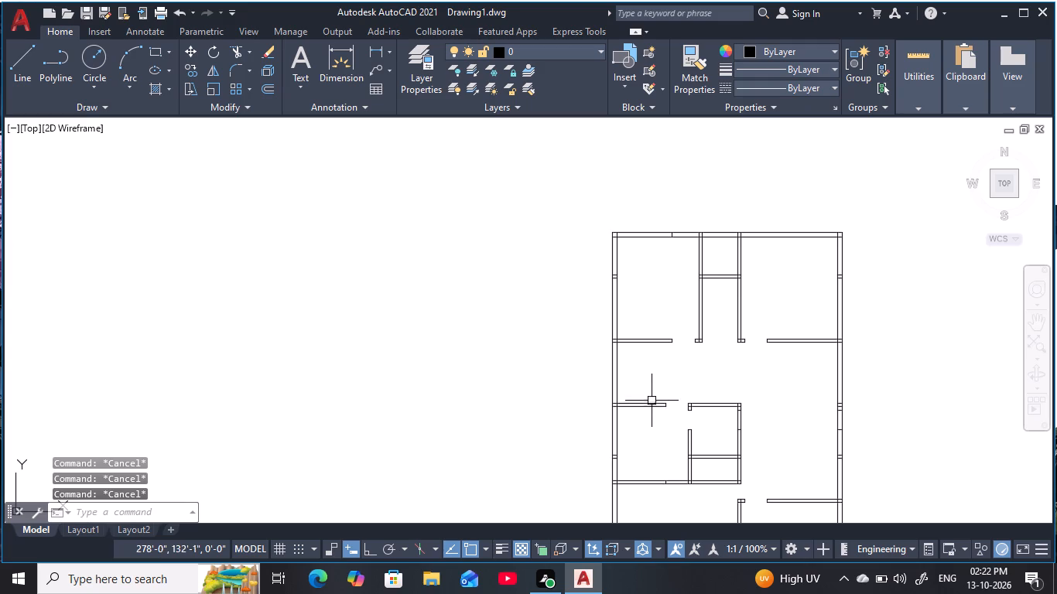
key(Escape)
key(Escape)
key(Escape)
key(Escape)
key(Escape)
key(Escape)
Erase the short leftover line fragments inside the east outer wall, alongside the small room.
scroll(720, 437, down, 1)
middle_drag(721, 438, 726, 325)
scroll(769, 374, up, 2)
middle_drag(766, 359, 720, 425)
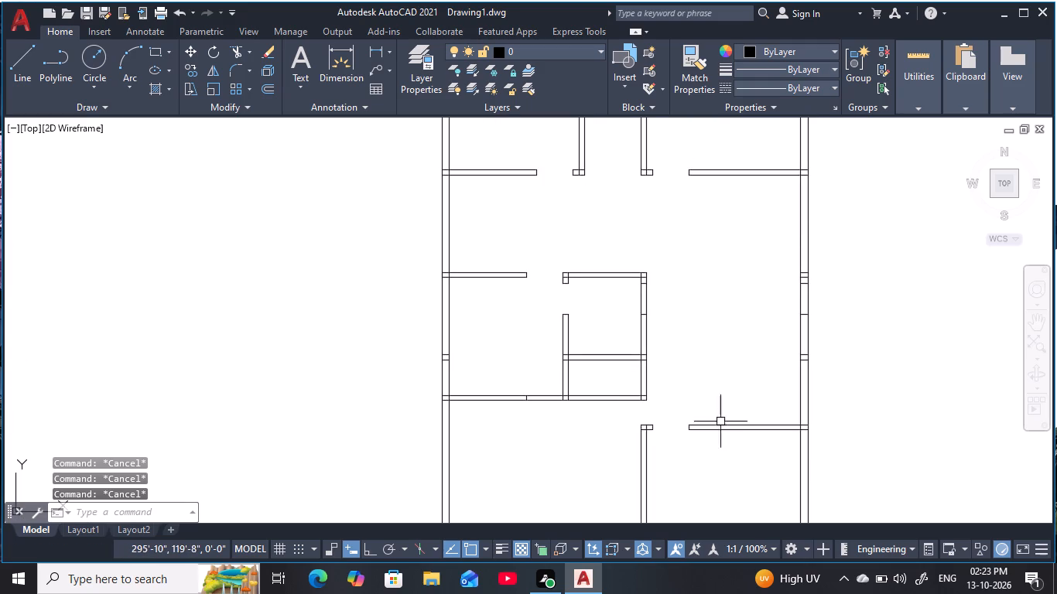
drag(788, 234, 788, 248)
click(848, 388)
text(e)
key(space)
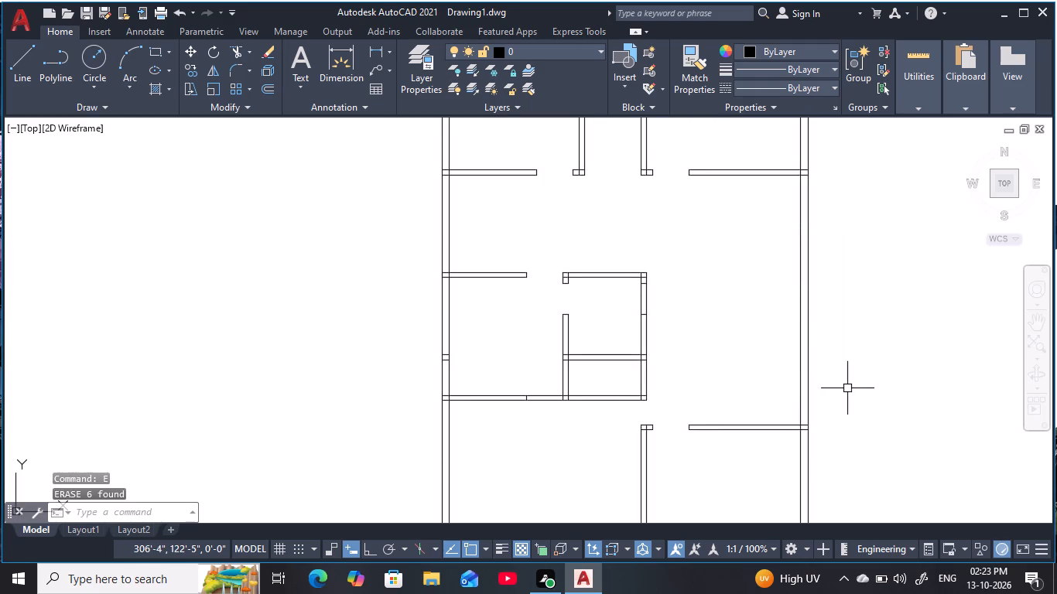
Erase the leftover fragments in the west outer wall and the short cross line in the wall west of the small room.
click(415, 339)
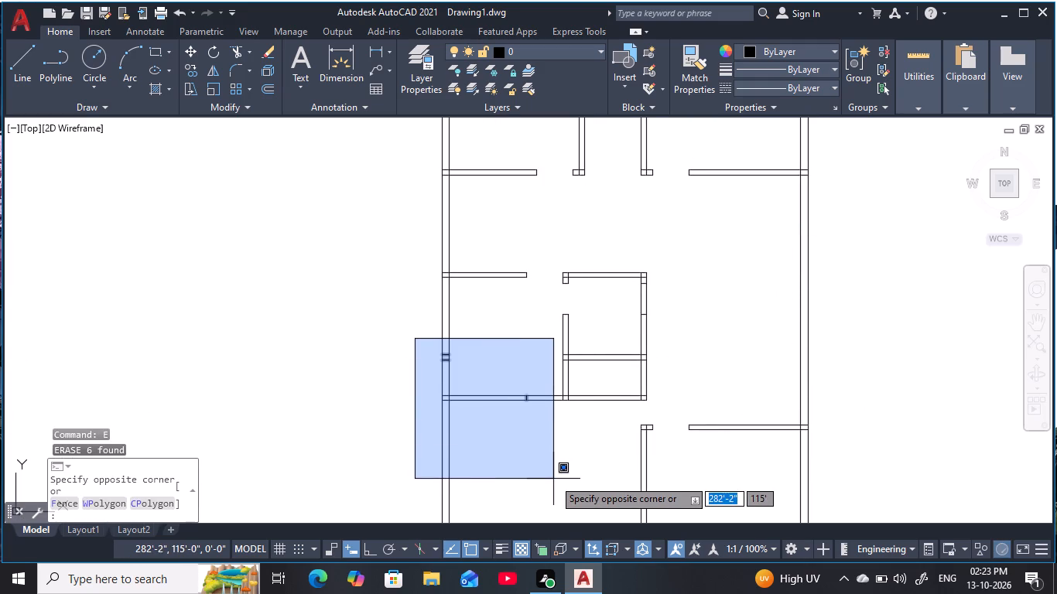
click(553, 479)
key(e)
key(space)
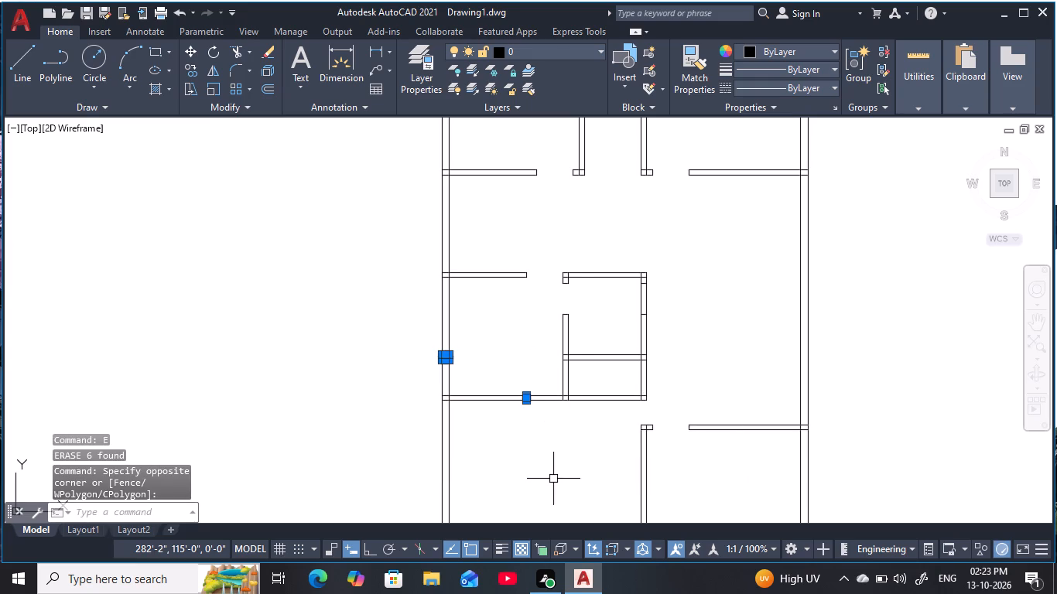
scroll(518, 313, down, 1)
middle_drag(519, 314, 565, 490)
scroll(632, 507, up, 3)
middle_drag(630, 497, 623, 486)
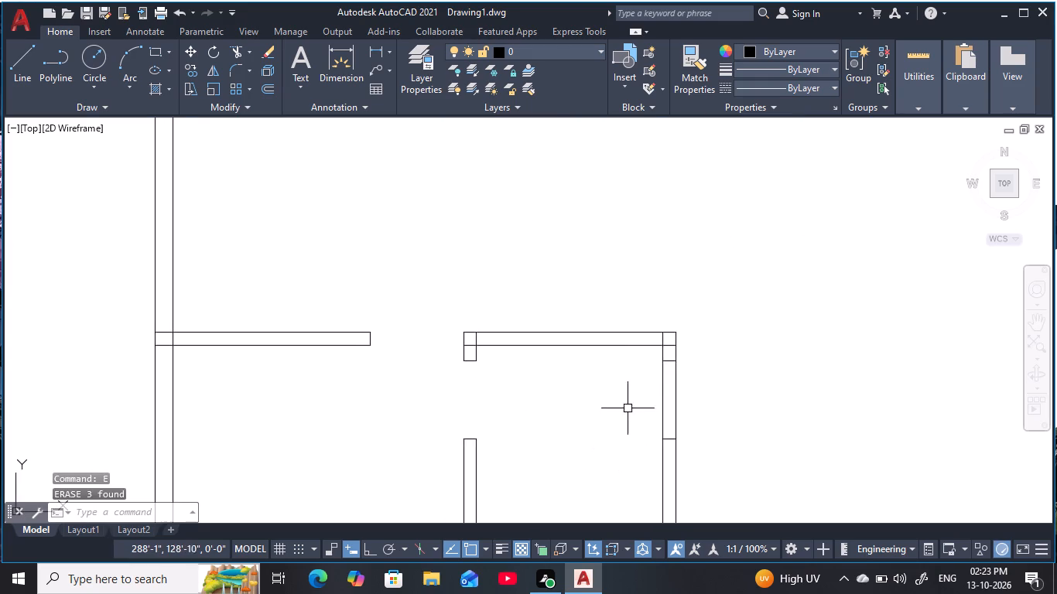
Erase the two short leftover cross lines in the small central room's east wall, opposite its doorway.
click(640, 357)
click(733, 524)
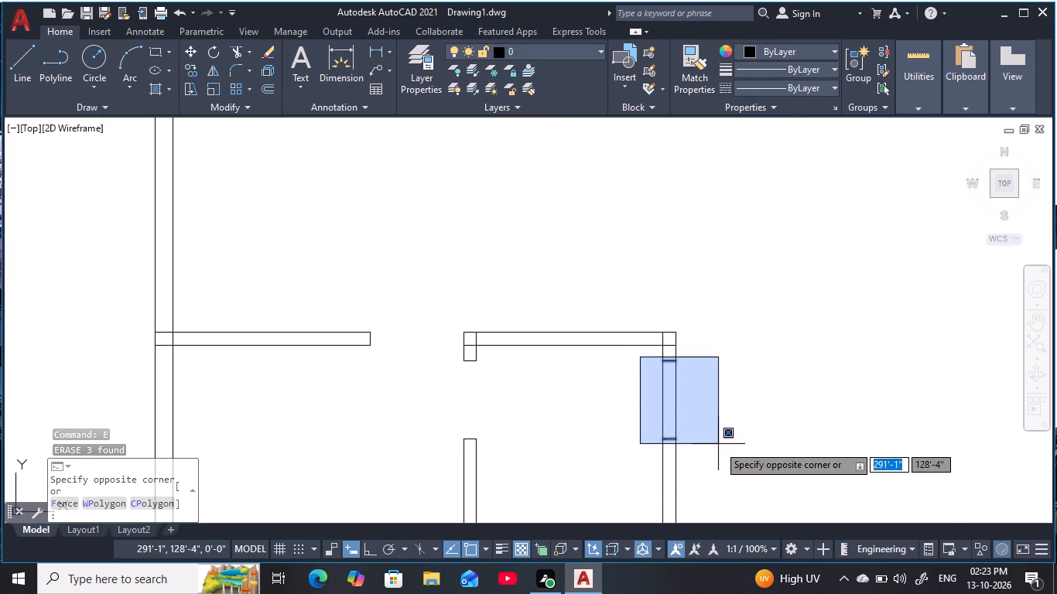
click(723, 452)
key(space)
Erase the two short leftover cross lines in the west outer wall beside the northwest room.
scroll(540, 388, down, 2)
middle_drag(544, 390, 659, 531)
scroll(642, 505, up, 3)
middle_drag(641, 498, 757, 338)
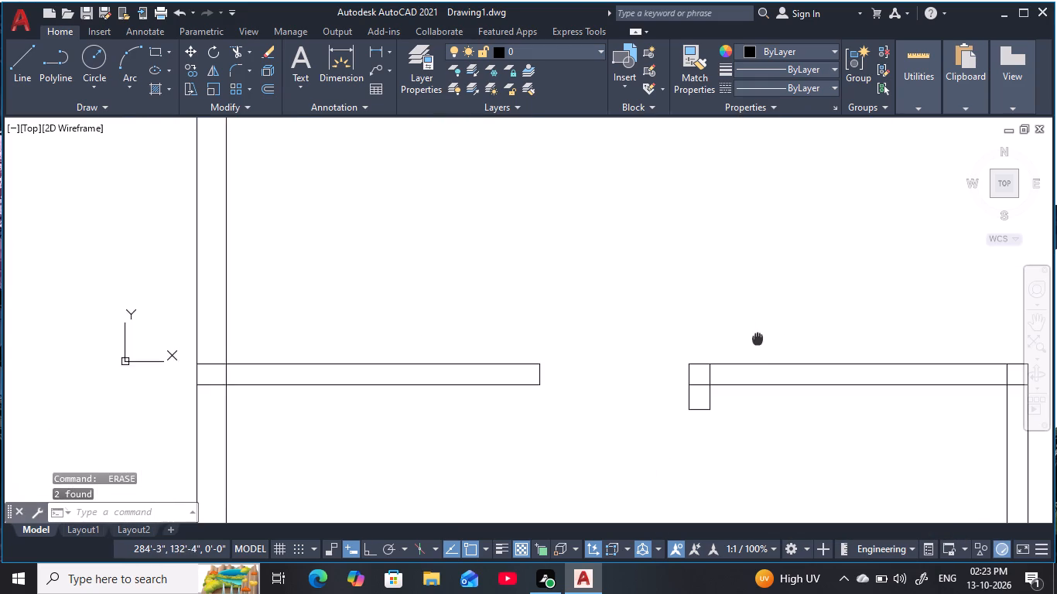
scroll(662, 346, down, 3)
middle_drag(668, 341, 737, 529)
click(597, 300)
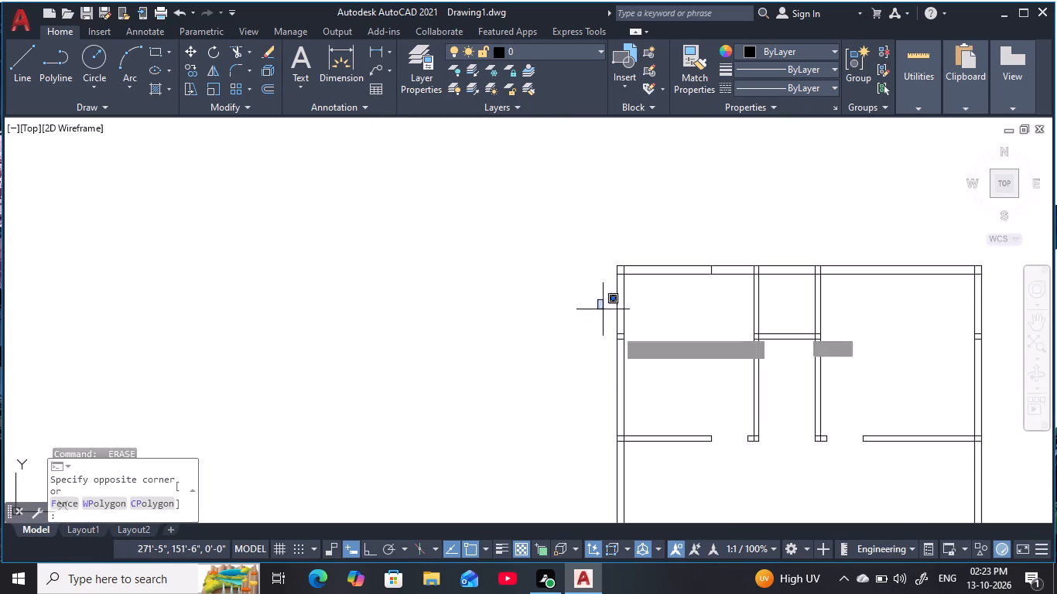
click(671, 405)
key(space)
Erase the leftover cross line in the northwest room's north outer wall and the pair in the northeast room's east outer wall.
middle_drag(670, 370, 665, 432)
click(670, 316)
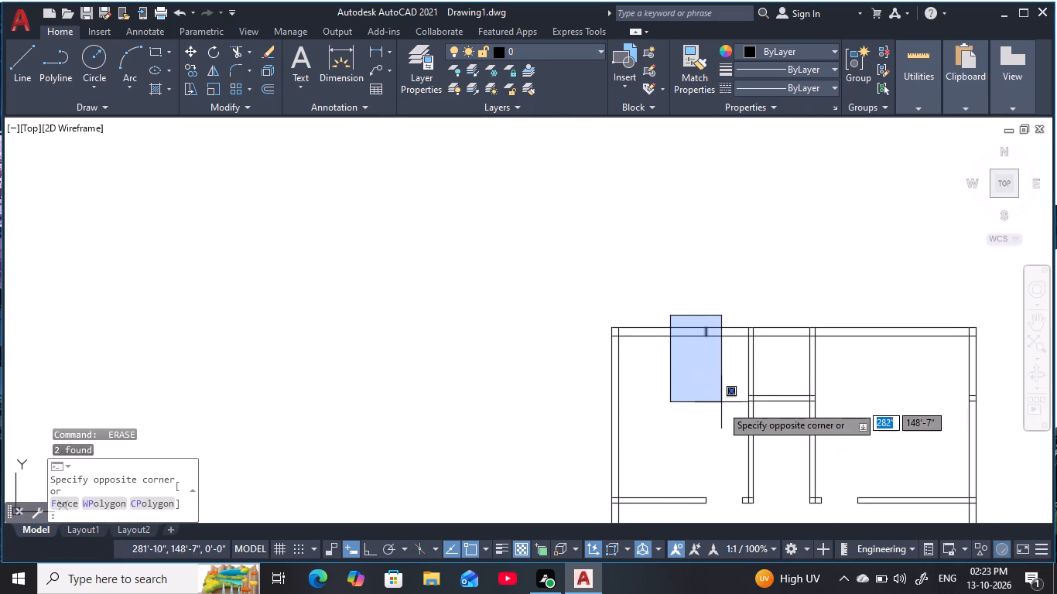
click(720, 414)
key(space)
middle_drag(894, 464, 758, 413)
click(817, 320)
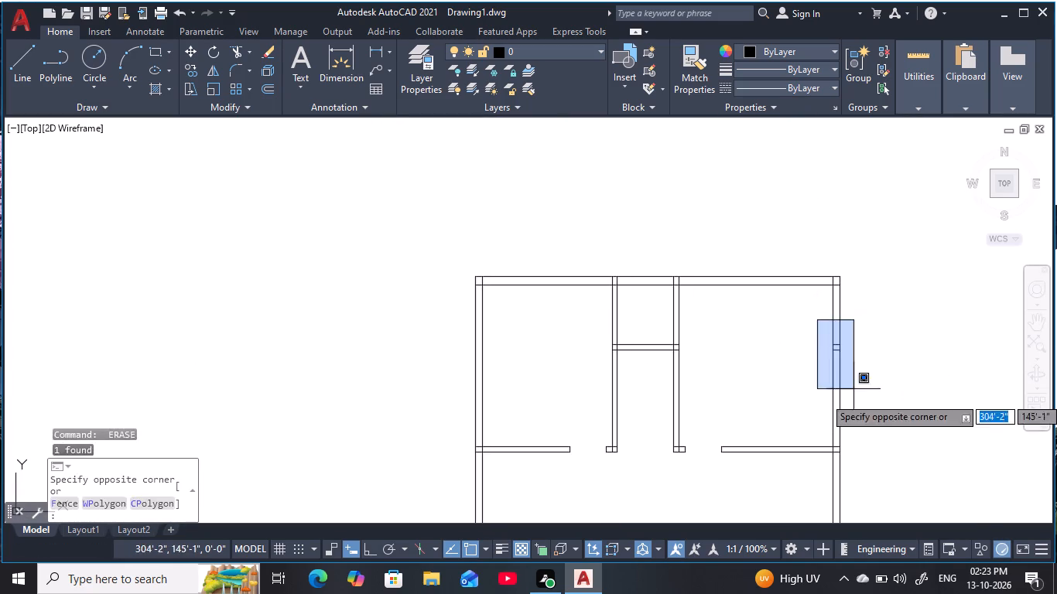
click(871, 409)
key(space)
Trim the overlapping wall line ends at the building's southeast outer corner.
scroll(886, 499, down, 1)
middle_drag(890, 497, 842, 282)
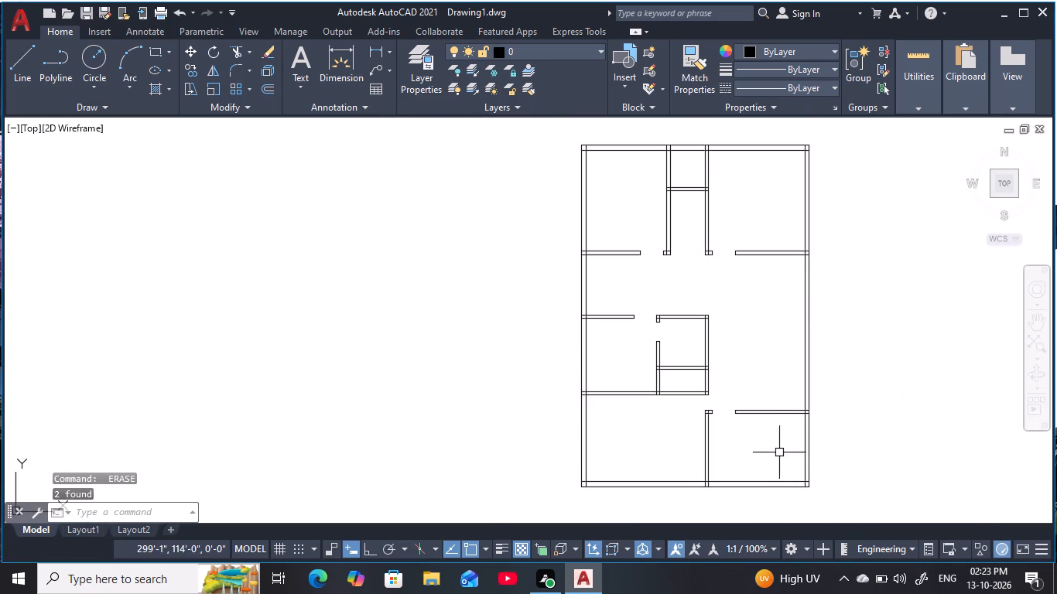
scroll(737, 433, up, 1)
key(Escape)
key(Escape)
key(Escape)
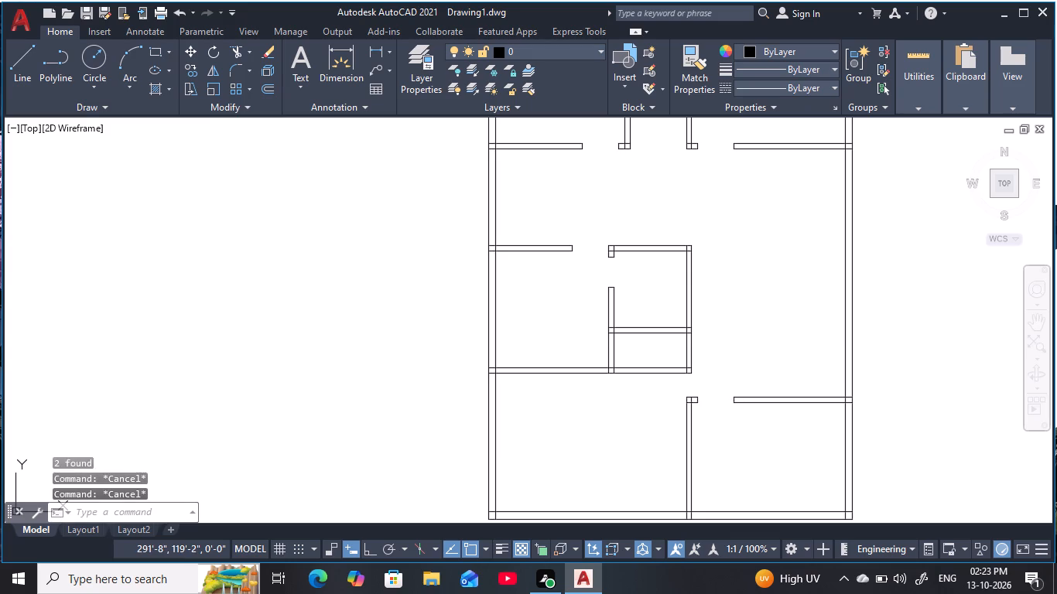
key(Escape)
key(Escape)
key(Escape)
text(tr)
key(space)
middle_drag(777, 504, 782, 357)
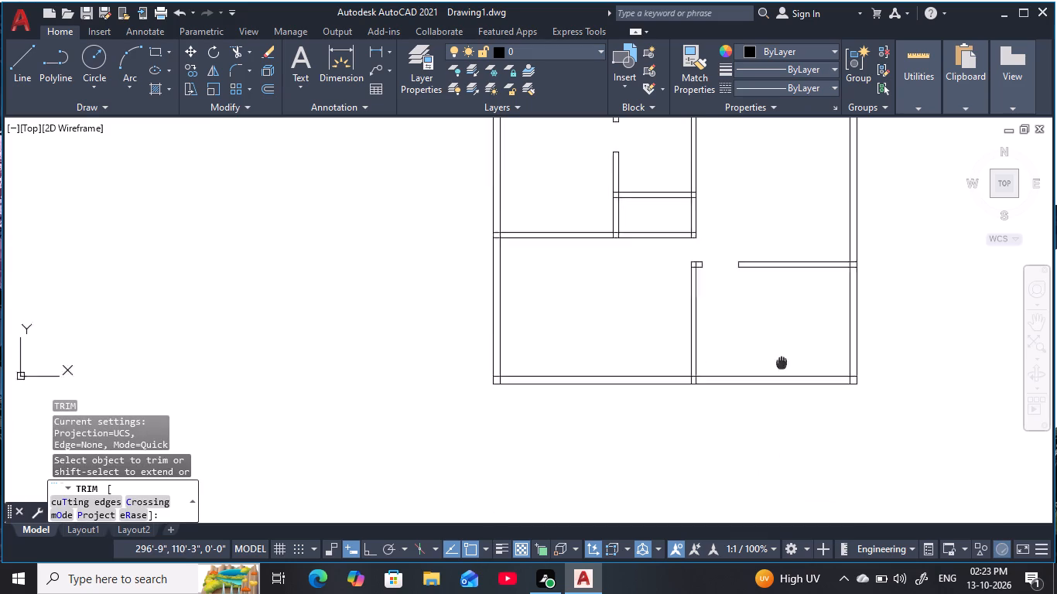
middle_drag(782, 357, 781, 341)
scroll(853, 357, up, 4)
click(847, 315)
click(785, 358)
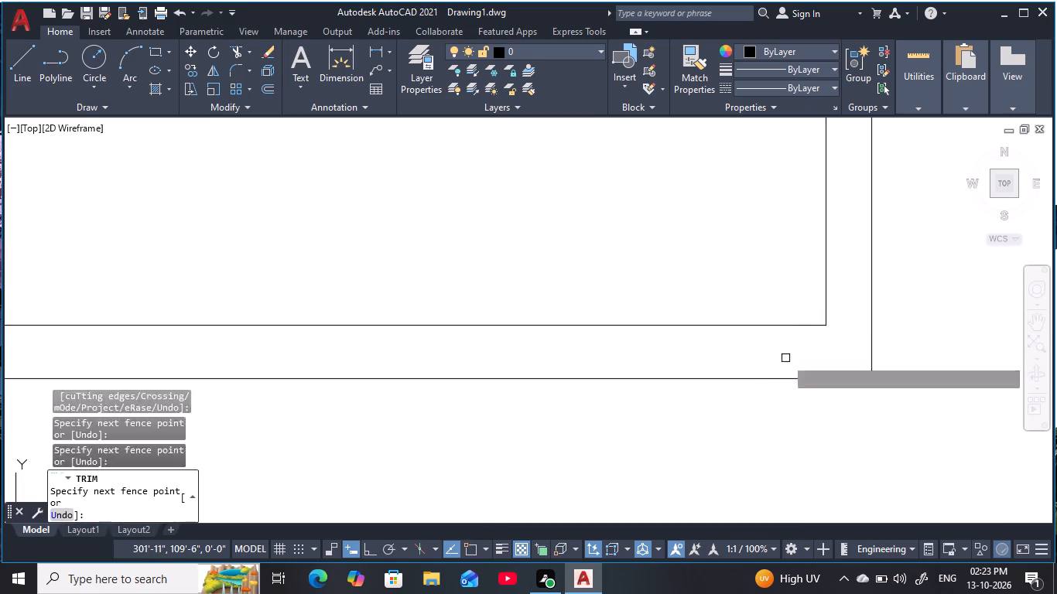
Trim the overlapping lines where the southern partition meets the south outer wall and at the building's southwest corner.
middle_drag(634, 347, 1056, 375)
click(522, 389)
click(654, 391)
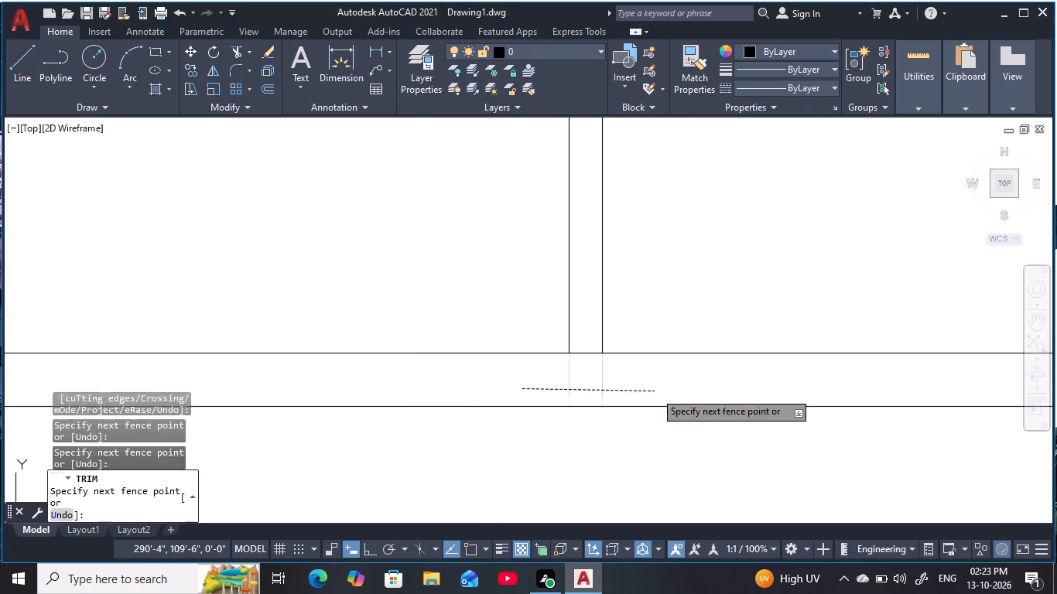
click(577, 366)
click(585, 347)
scroll(585, 347, down, 3)
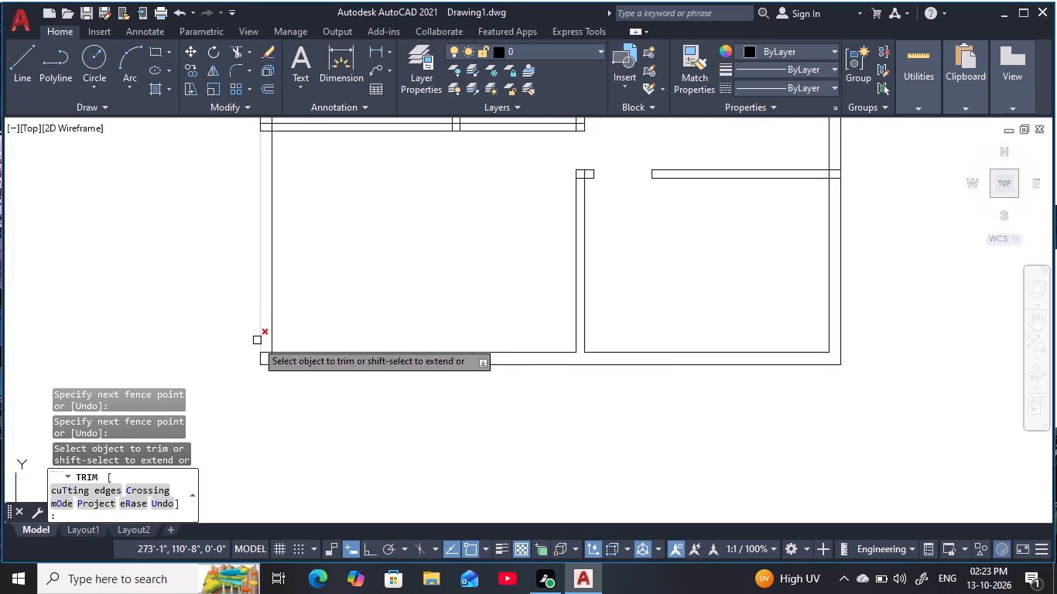
scroll(260, 366, up, 5)
click(290, 262)
click(378, 369)
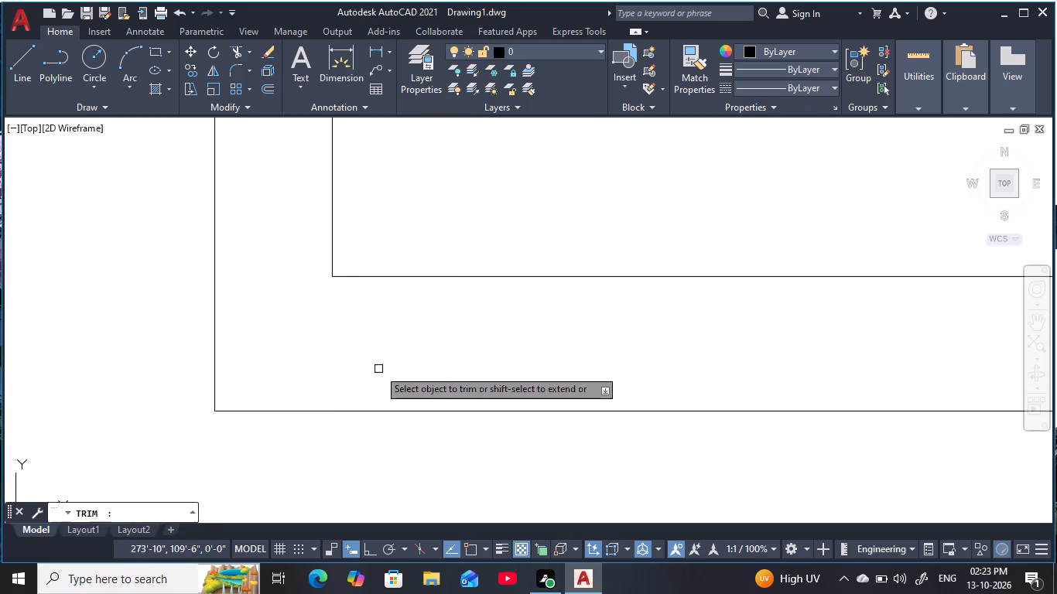
Trim the crossing lines inside the doorway stub at the southeast room's northwest corner.
scroll(424, 364, down, 3)
scroll(546, 342, down, 3)
middle_drag(600, 313, 476, 387)
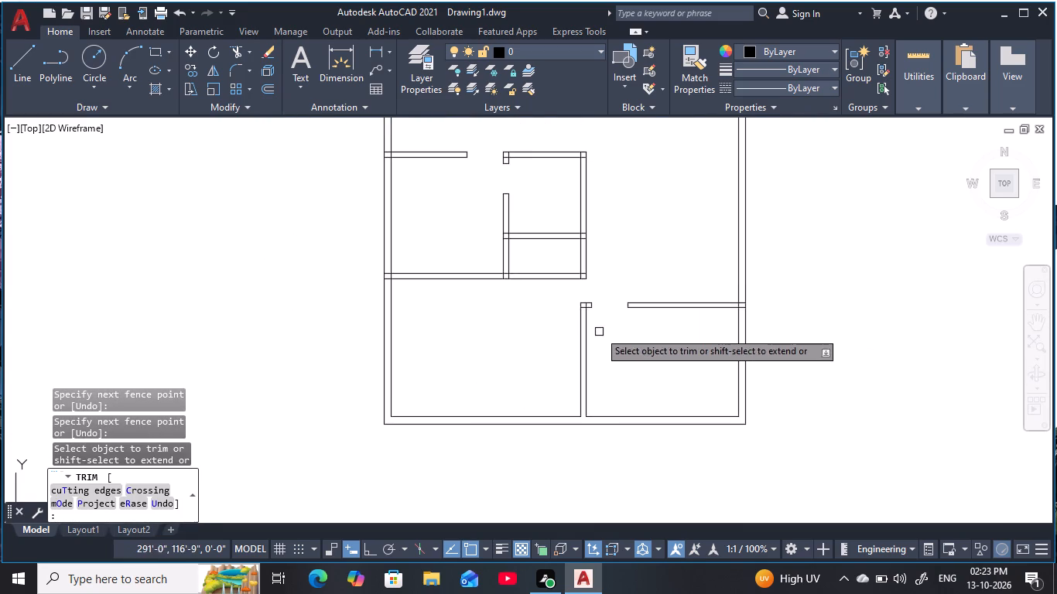
scroll(581, 309, up, 8)
click(763, 247)
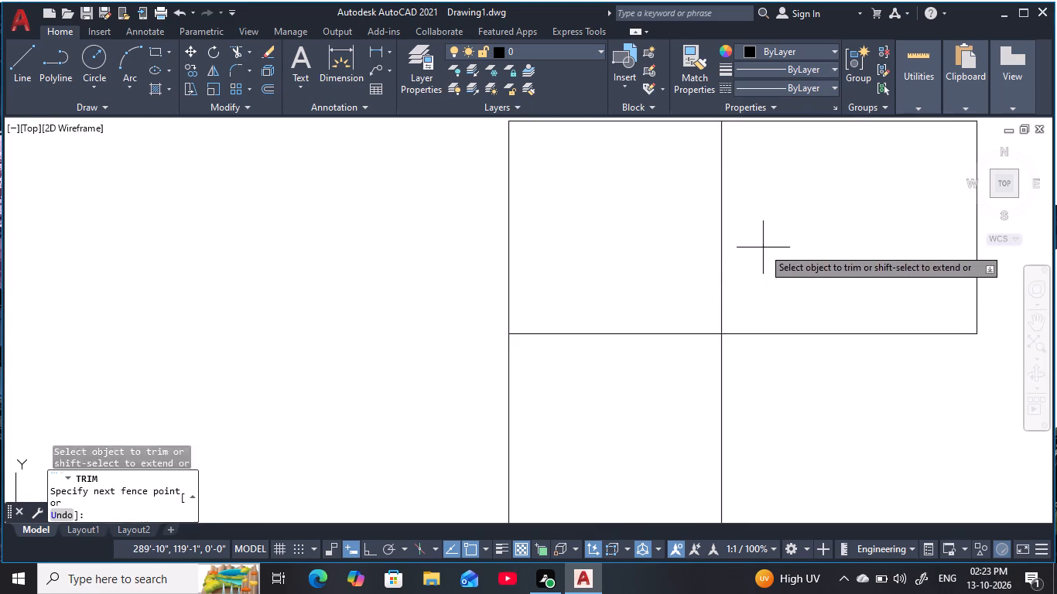
click(574, 400)
Trim the overlapping lines where the southeast room's north wall joins the east outer wall.
scroll(658, 385, down, 7)
middle_drag(799, 413, 605, 395)
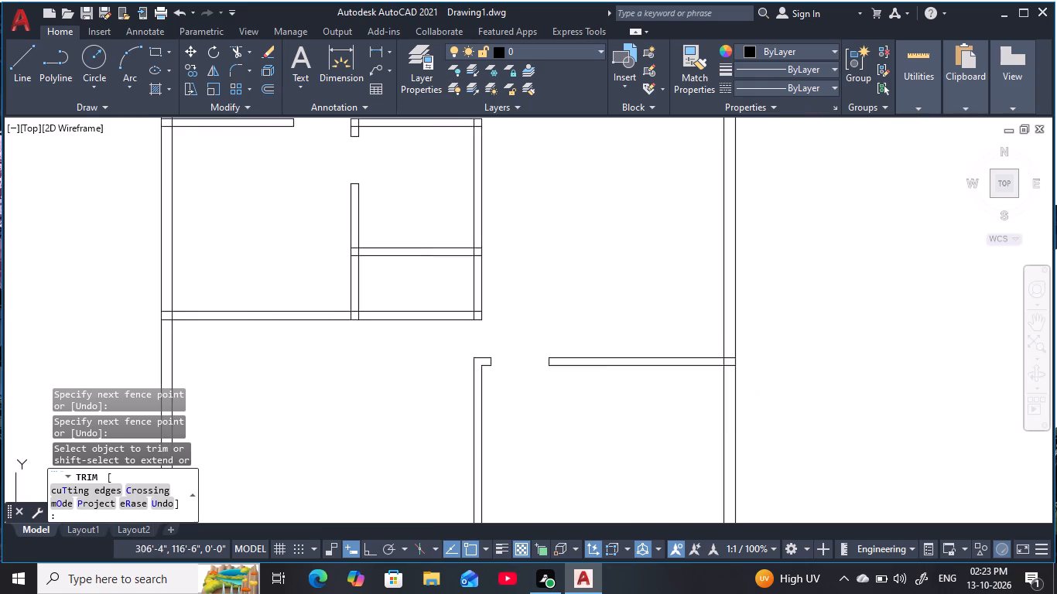
scroll(721, 374, up, 4)
scroll(771, 309, up, 1)
click(773, 279)
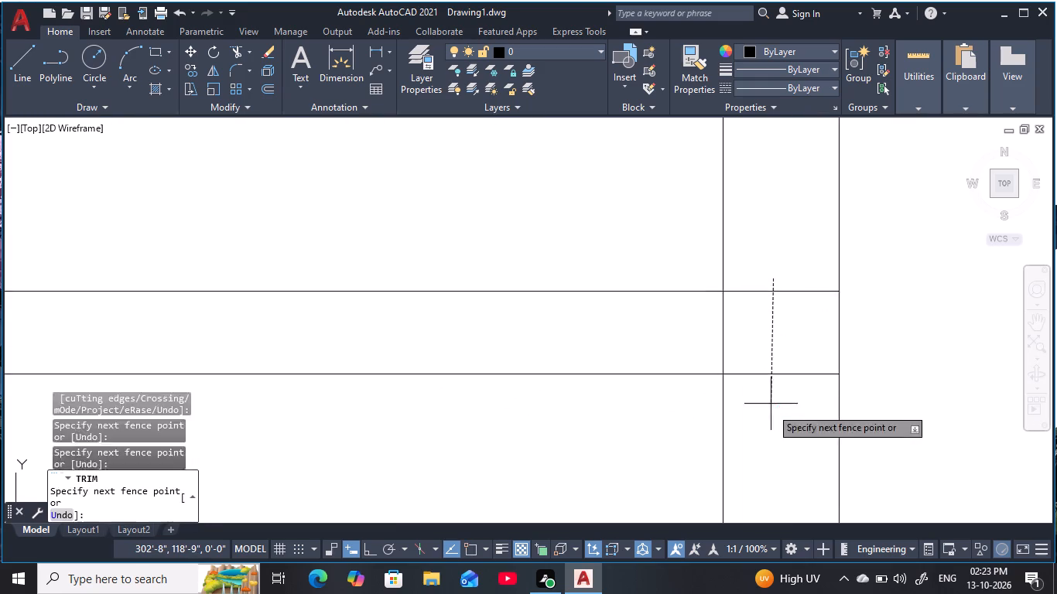
click(771, 415)
click(770, 329)
click(654, 326)
Trim the crossing lines inside the small central room's southeast wall corner.
scroll(630, 342, down, 5)
middle_drag(504, 306, 693, 362)
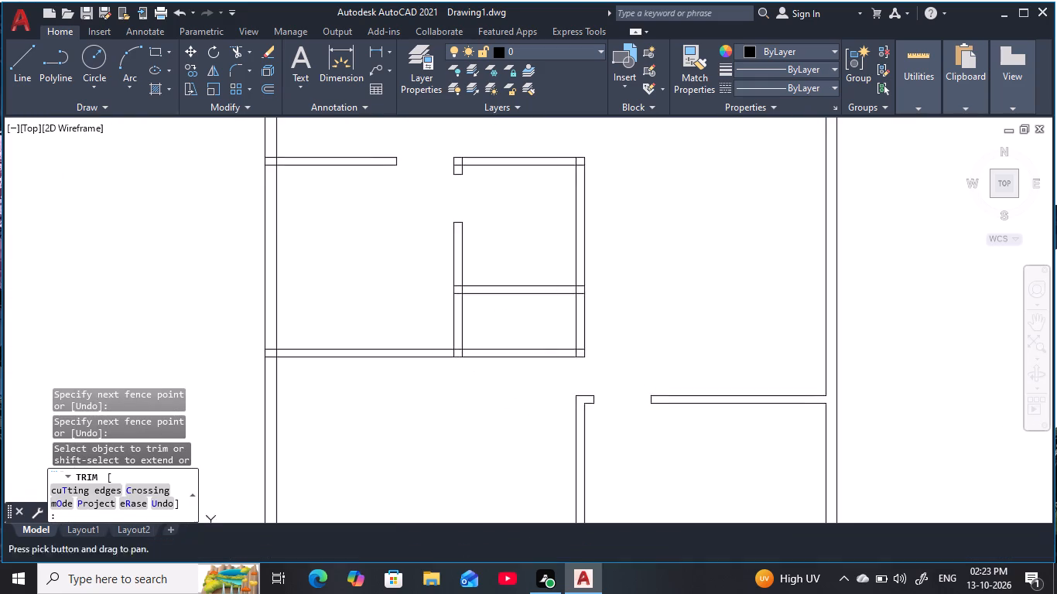
scroll(580, 349, up, 4)
click(586, 350)
click(504, 392)
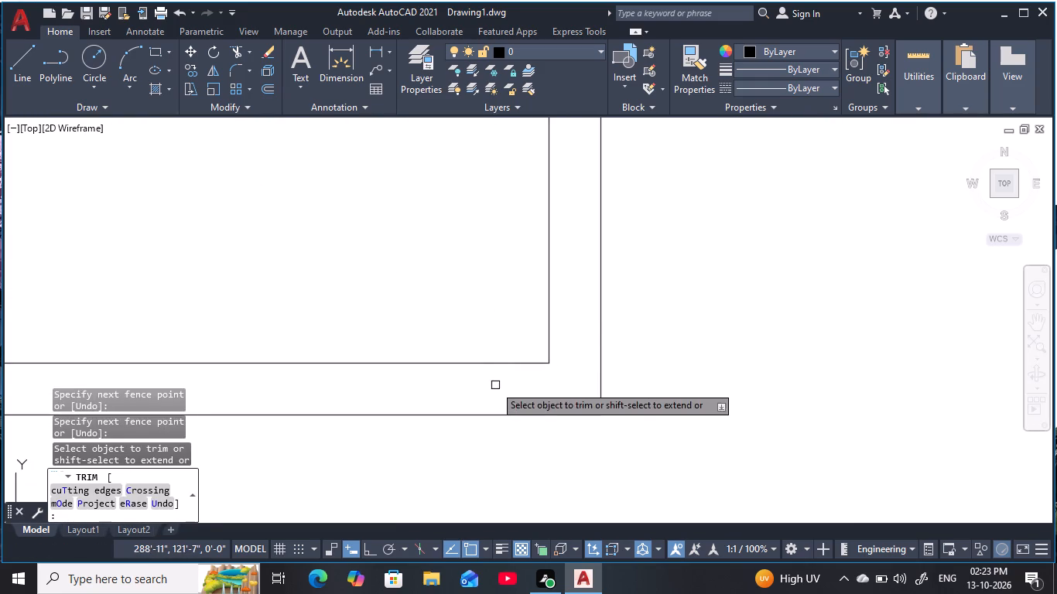
Trim the overlapping lines where the small central room's west wall meets its south wall.
scroll(387, 352, down, 4)
middle_drag(358, 343, 830, 430)
scroll(695, 454, up, 4)
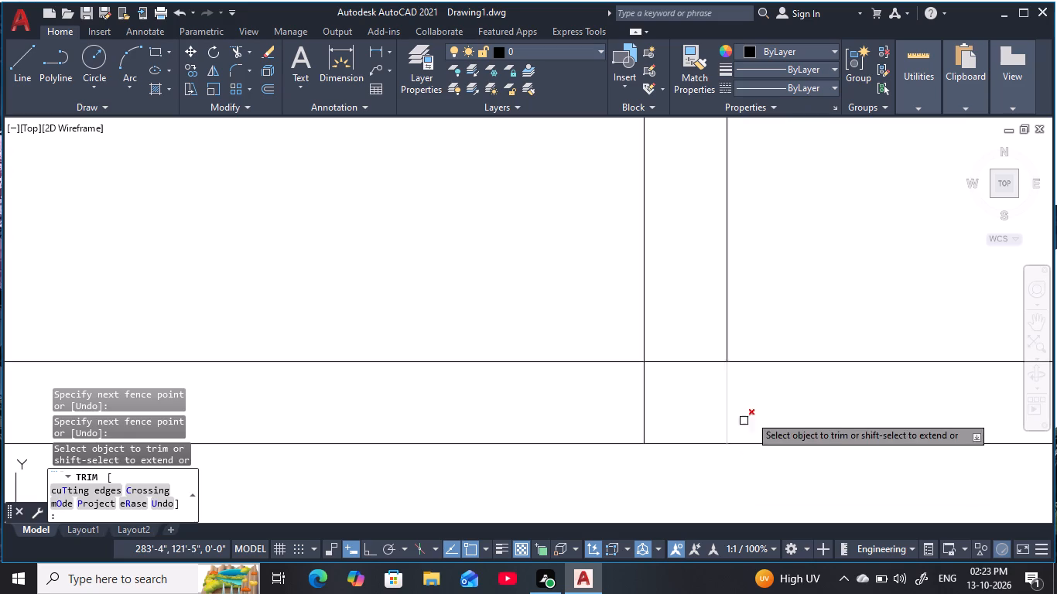
click(766, 406)
click(693, 349)
scroll(686, 347, down, 3)
middle_drag(690, 356, 715, 381)
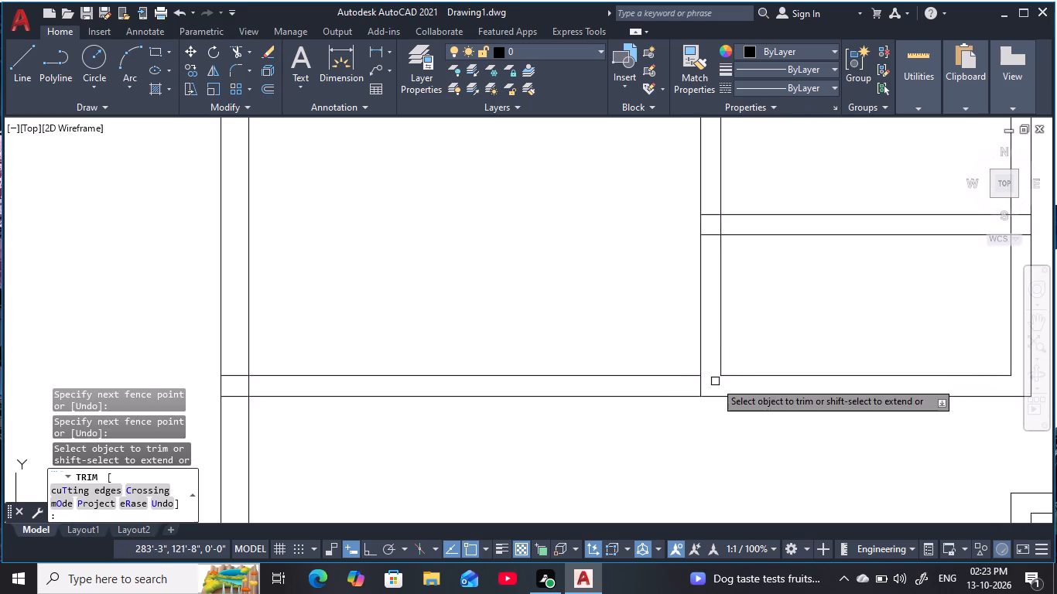
click(715, 381)
click(671, 383)
Trim the overlapping lines where the small room's cross partition joins its west wall.
scroll(702, 375, down, 2)
middle_drag(706, 372, 688, 442)
scroll(701, 390, up, 2)
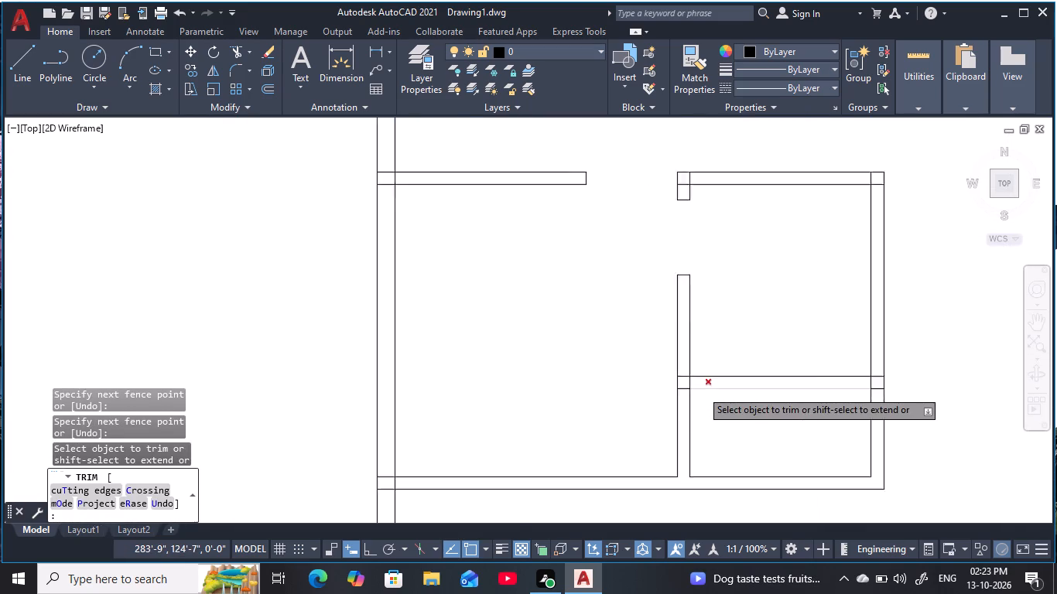
scroll(700, 390, up, 3)
click(656, 348)
click(605, 361)
click(600, 336)
click(599, 292)
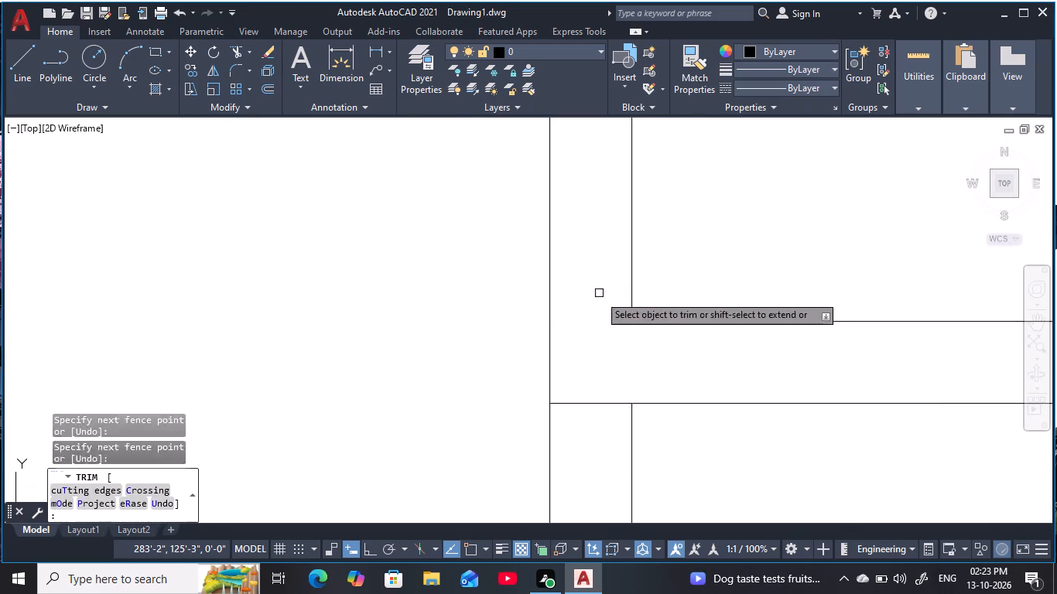
click(592, 364)
click(574, 431)
Trim the overlapping lines where the small room's cross partition joins its east wall.
scroll(647, 442, down, 4)
middle_drag(734, 457, 598, 403)
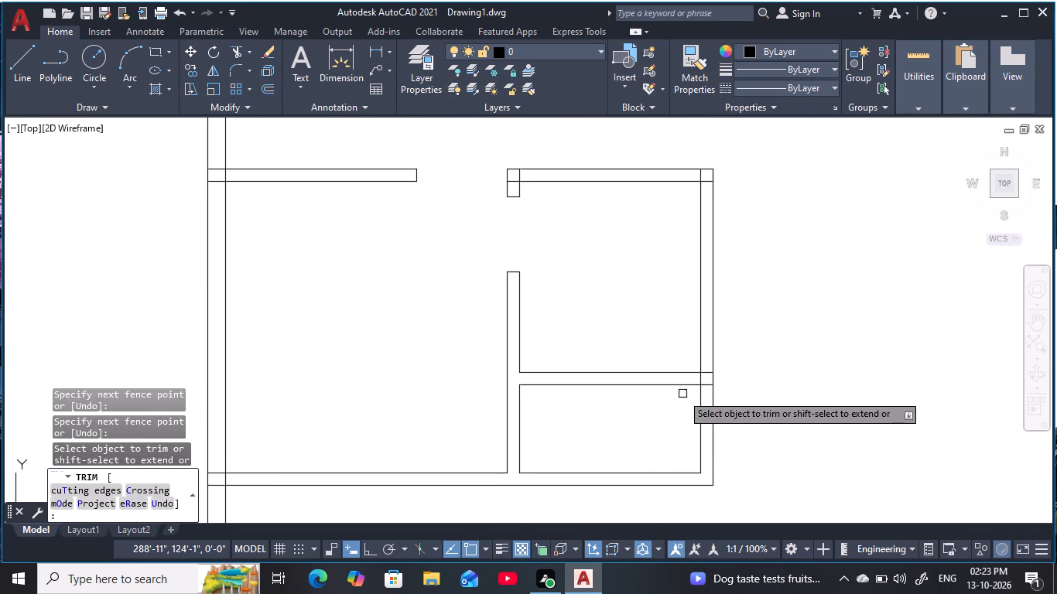
scroll(680, 390, up, 3)
middle_drag(699, 387, 552, 399)
scroll(699, 387, up, 1)
click(703, 279)
click(682, 426)
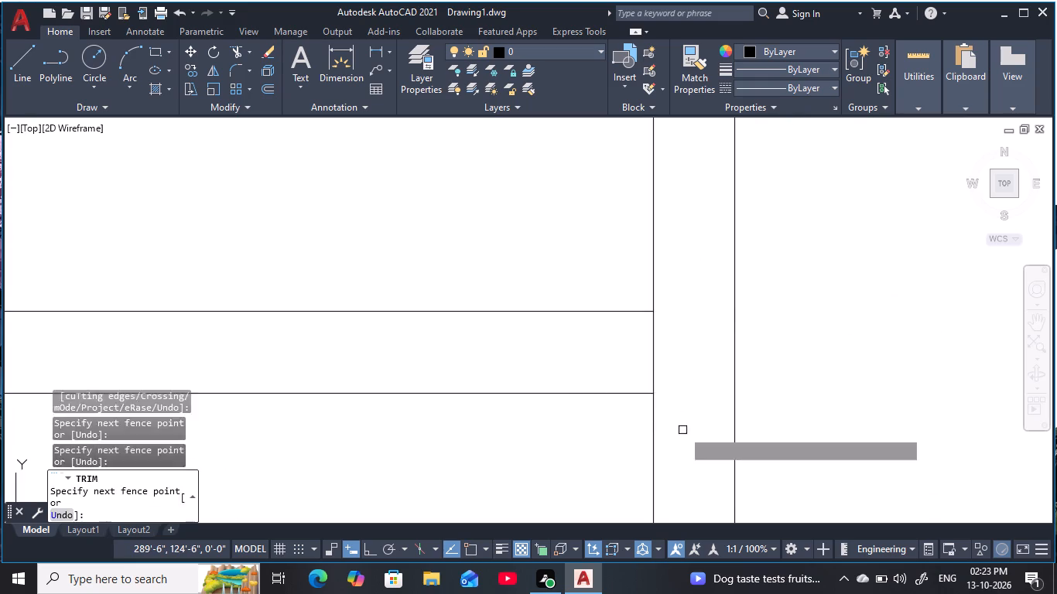
click(699, 367)
click(641, 355)
Trim the crossing lines inside the small central room's northeast wall corner.
scroll(621, 353, down, 4)
middle_drag(621, 356, 638, 541)
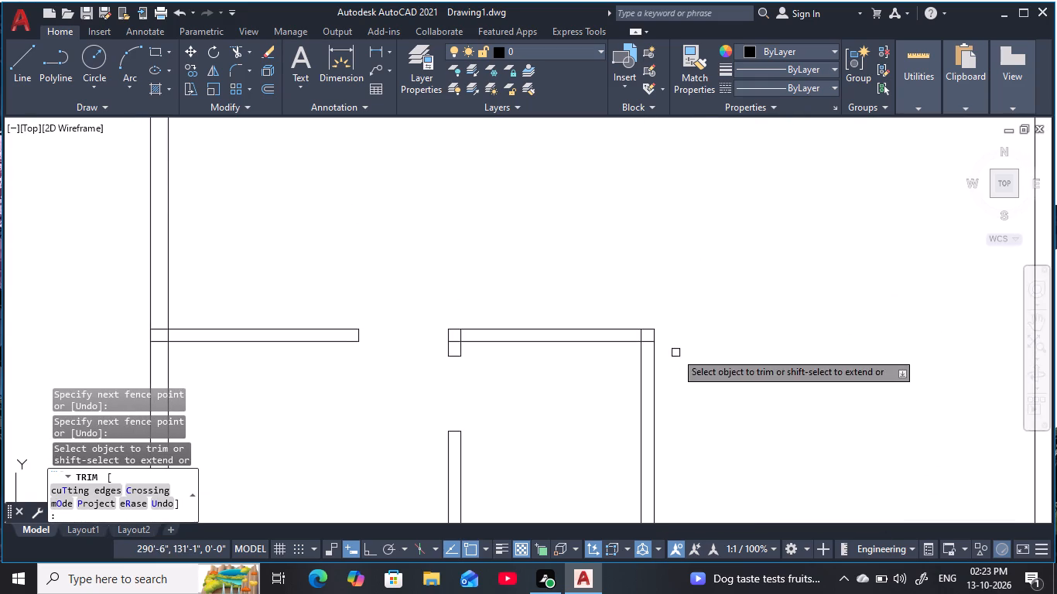
scroll(653, 338, up, 3)
middle_drag(638, 346, 710, 409)
scroll(638, 346, up, 1)
scroll(712, 411, up, 1)
click(693, 484)
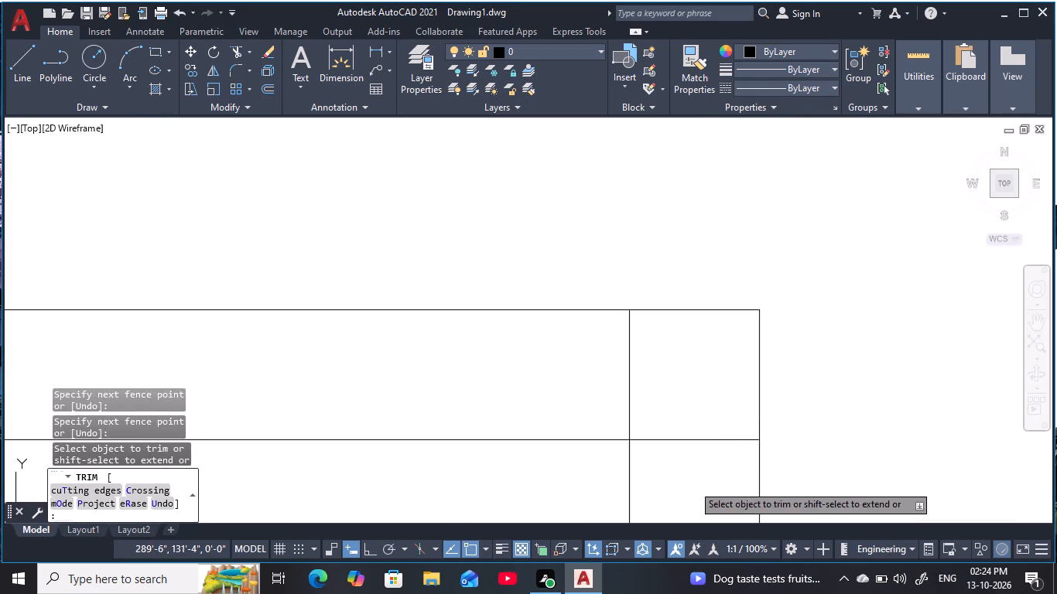
click(572, 359)
Trim the crossing lines inside the small central room's northwest corner, above the doorway stub.
scroll(556, 414, down, 3)
middle_drag(553, 420, 975, 445)
middle_drag(542, 452, 546, 450)
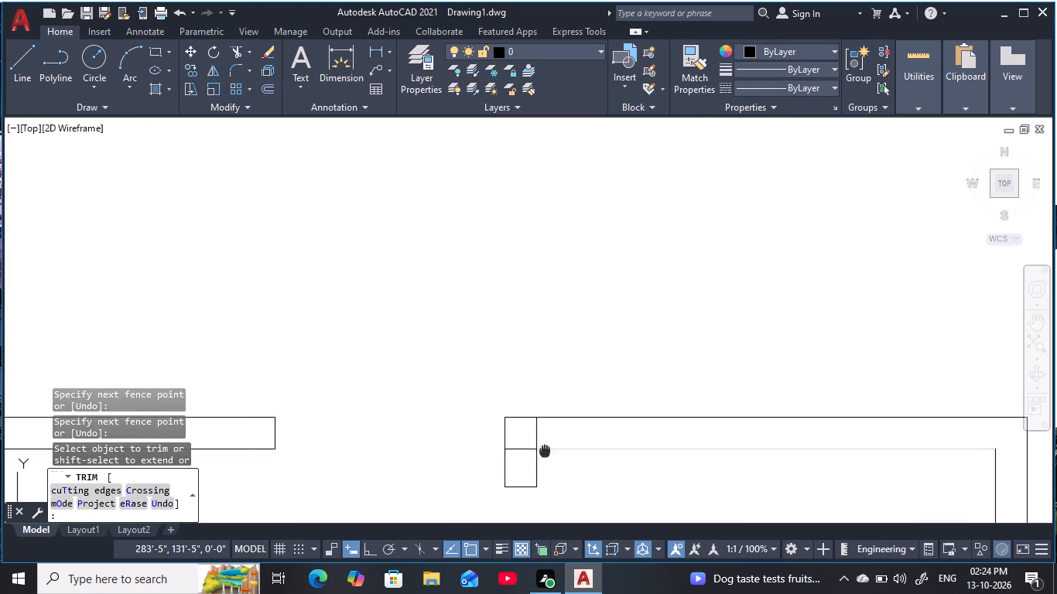
middle_drag(546, 450, 650, 413)
scroll(630, 398, up, 3)
click(631, 418)
click(593, 502)
click(637, 429)
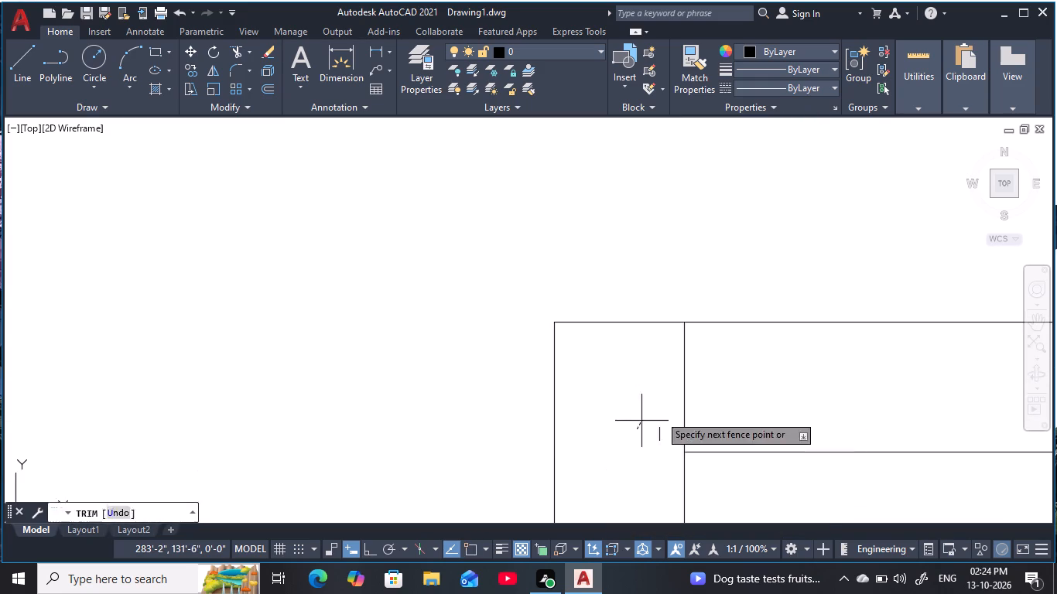
drag(679, 415, 732, 415)
click(724, 417)
click(651, 400)
Trim the overlapping lines where the middle west room's north wall joins the west outer wall.
scroll(649, 401, down, 5)
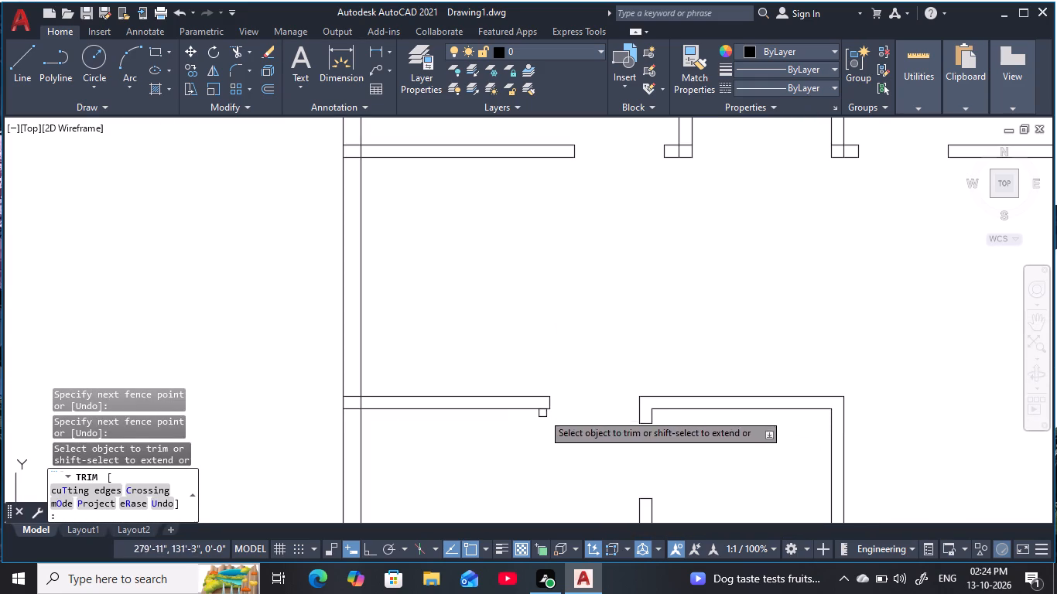
middle_drag(396, 413, 737, 313)
scroll(706, 307, up, 4)
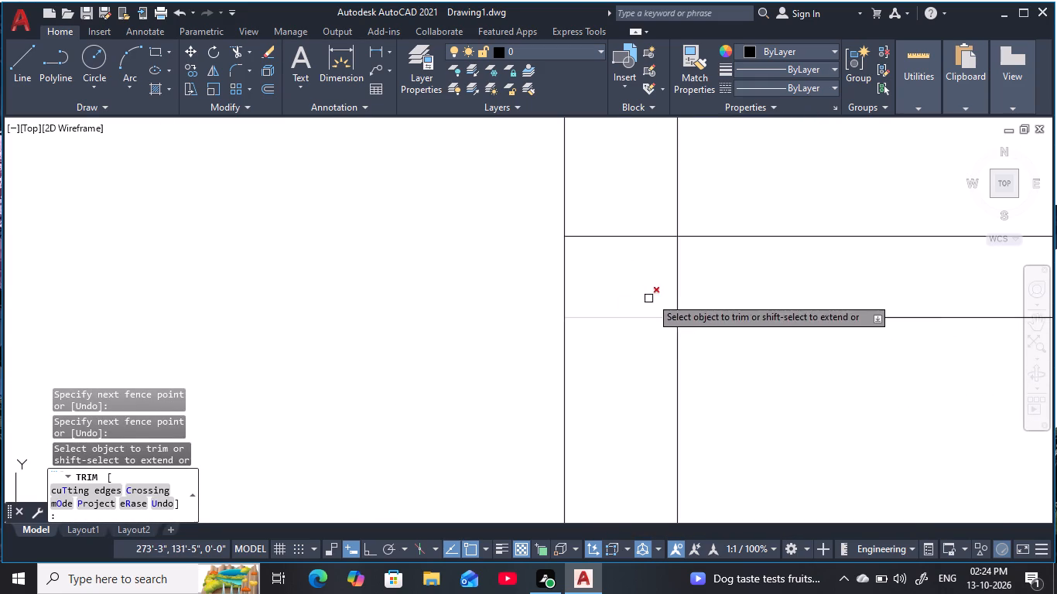
click(706, 282)
click(654, 280)
click(638, 288)
click(617, 360)
drag(628, 326, 630, 307)
click(632, 206)
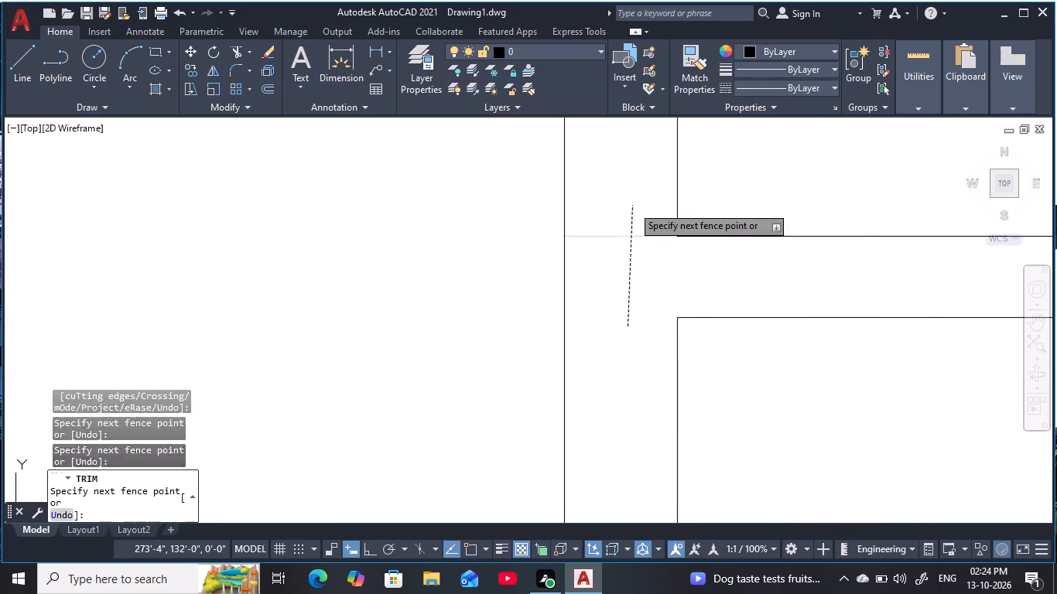
Trim the overlapping lines where the middle west room's south wall joins the west outer wall.
scroll(638, 384, down, 7)
middle_drag(683, 429, 714, 241)
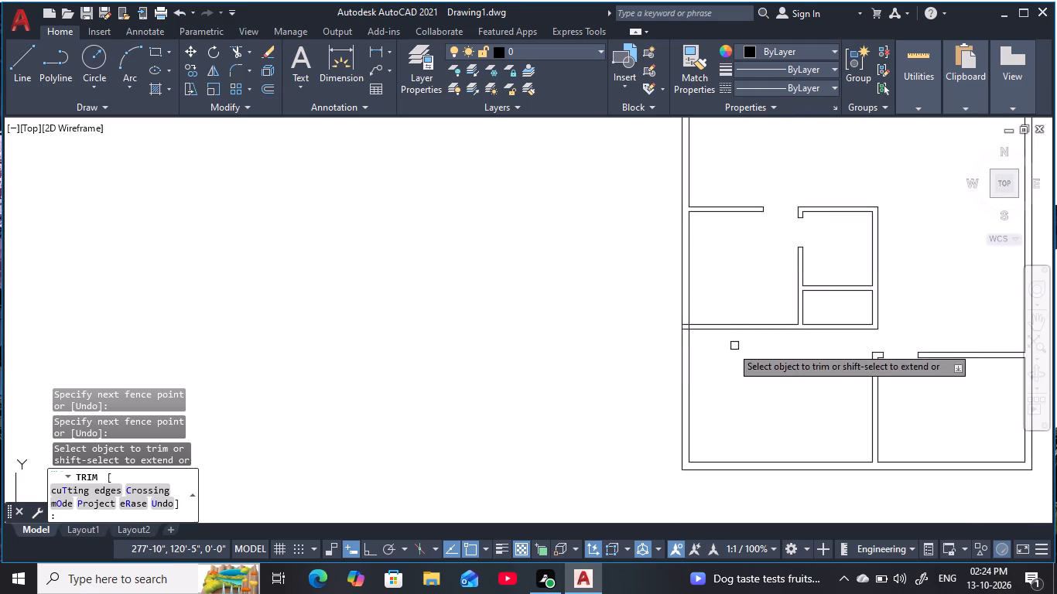
scroll(686, 331, up, 6)
drag(663, 220, 664, 400)
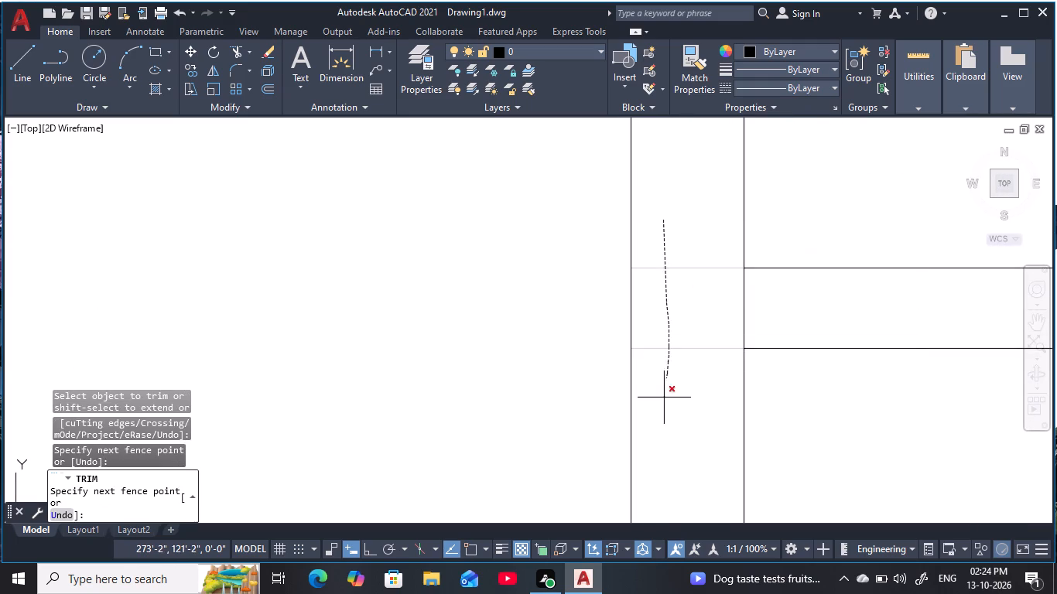
drag(664, 400, 663, 405)
drag(684, 357, 787, 311)
Trim the overlapping lines where the northwest room's south wall joins the west outer wall.
scroll(784, 311, down, 10)
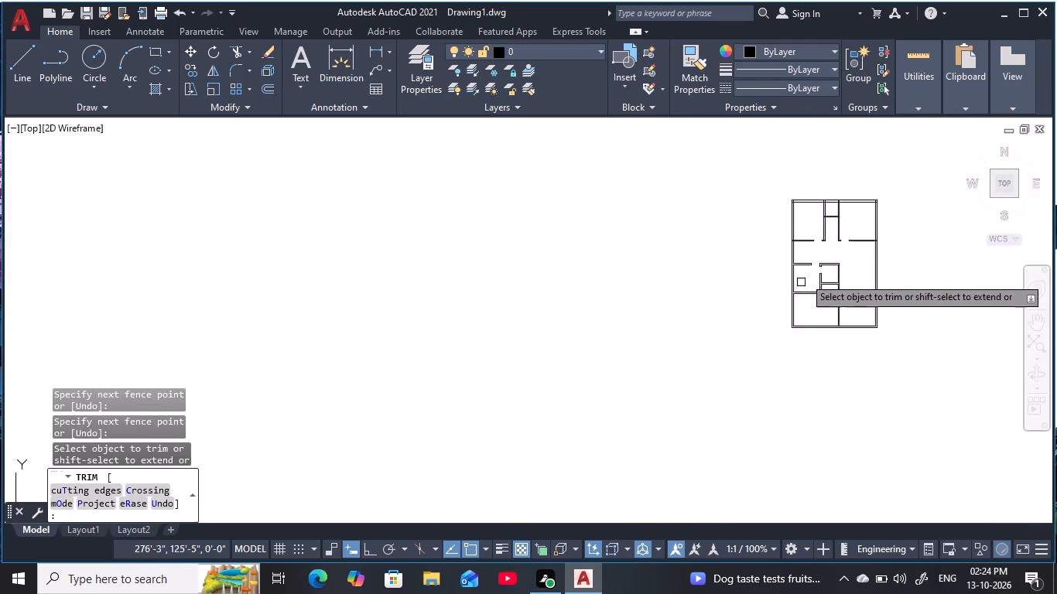
middle_drag(806, 275, 732, 472)
scroll(703, 454, up, 4)
middle_click(701, 364)
scroll(701, 364, up, 2)
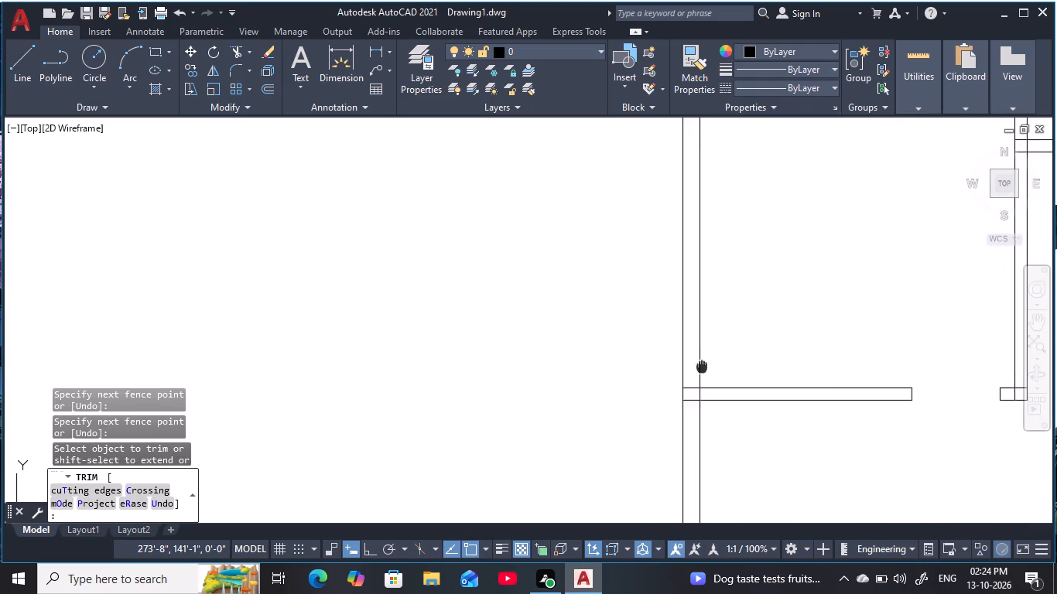
scroll(702, 366, up, 1)
drag(717, 439, 679, 405)
drag(677, 418, 672, 479)
Trim the crossing lines where the northwest room's doorway stub meets the foot of its east wall.
scroll(687, 465, down, 4)
scroll(857, 473, up, 6)
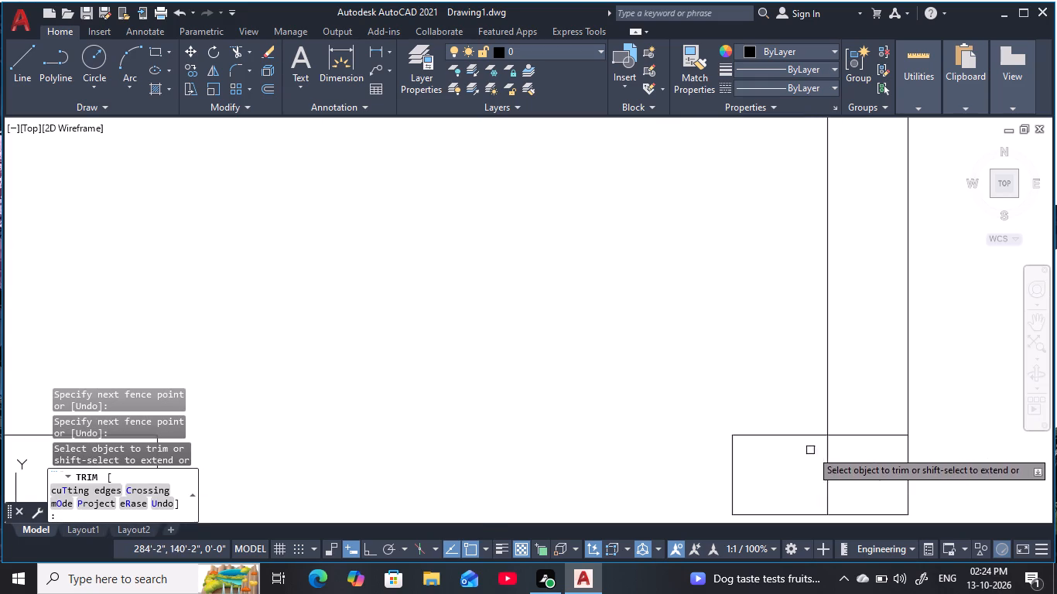
middle_drag(839, 469, 788, 420)
drag(823, 344, 762, 422)
Trim the crossing lines where the northeast room's doorway stub meets the foot of its west wall.
scroll(805, 421, down, 5)
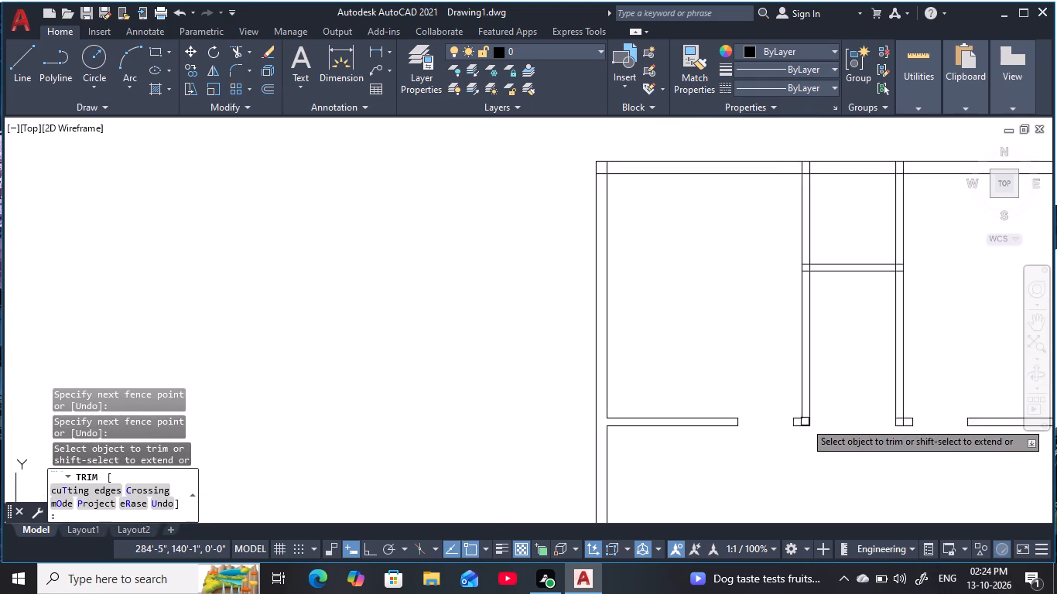
middle_drag(833, 425, 683, 380)
scroll(755, 382, up, 5)
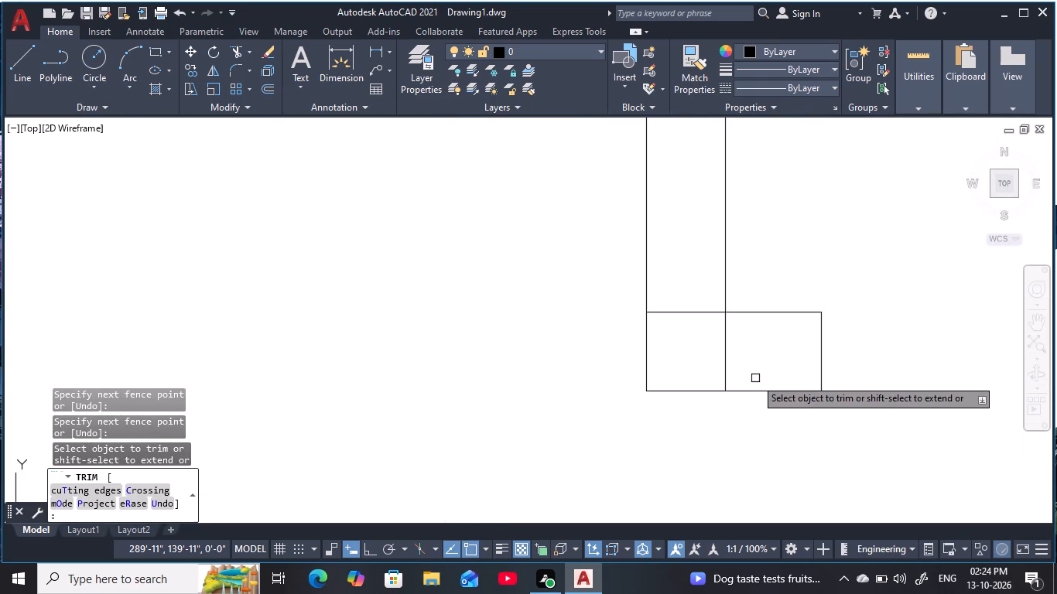
scroll(754, 377, up, 1)
drag(758, 357, 648, 245)
Trim the overlapping lines where the short cross wall between the north rooms joins the northeast room's west wall.
scroll(660, 339, down, 4)
scroll(809, 380, down, 1)
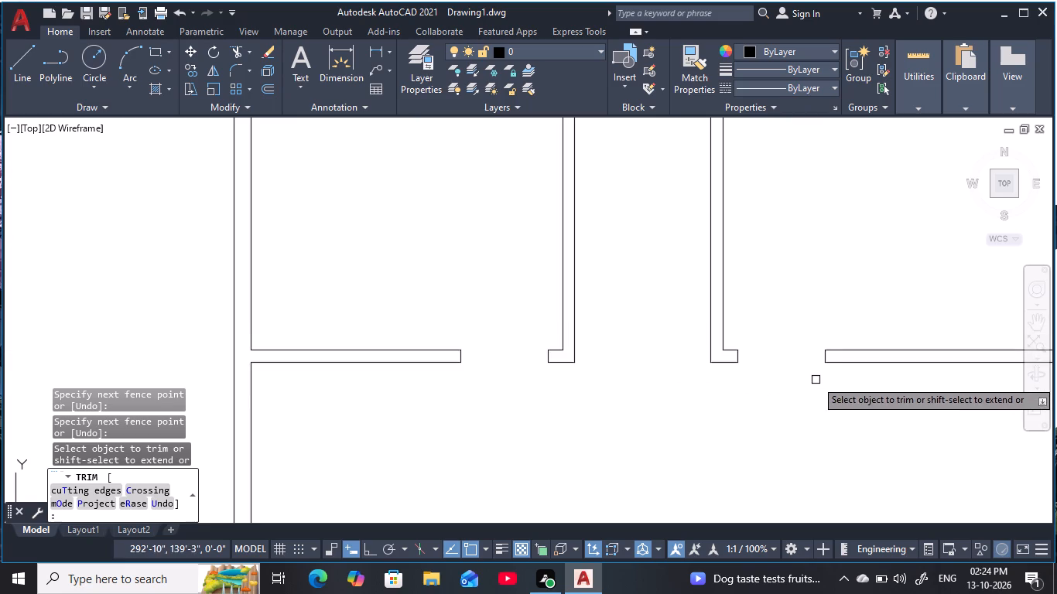
scroll(816, 377, up, 1)
scroll(761, 301, down, 1)
middle_drag(758, 291, 802, 499)
scroll(742, 295, up, 2)
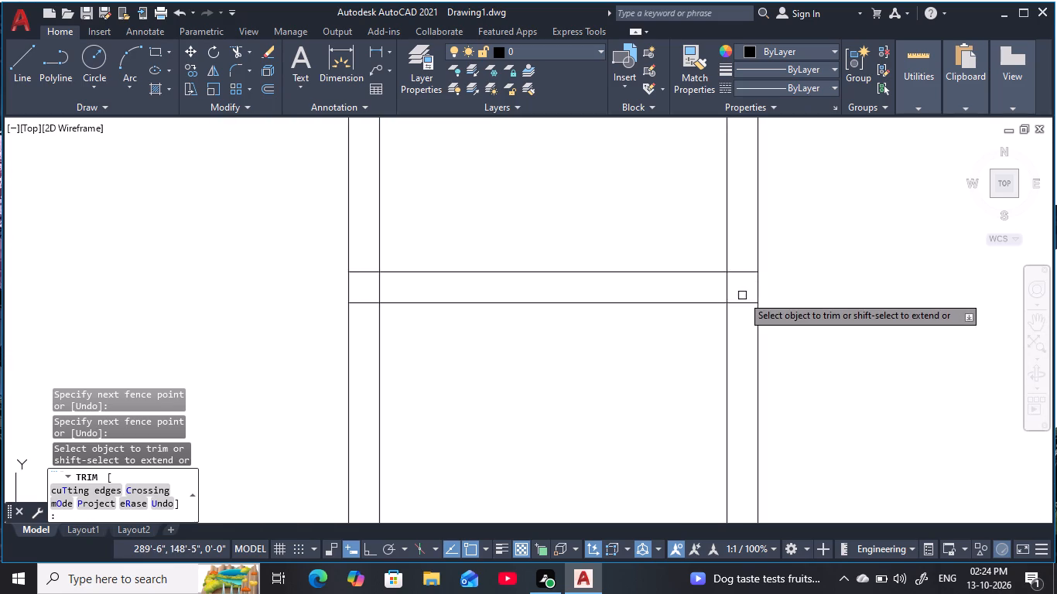
scroll(737, 306, down, 2)
middle_drag(676, 312, 676, 369)
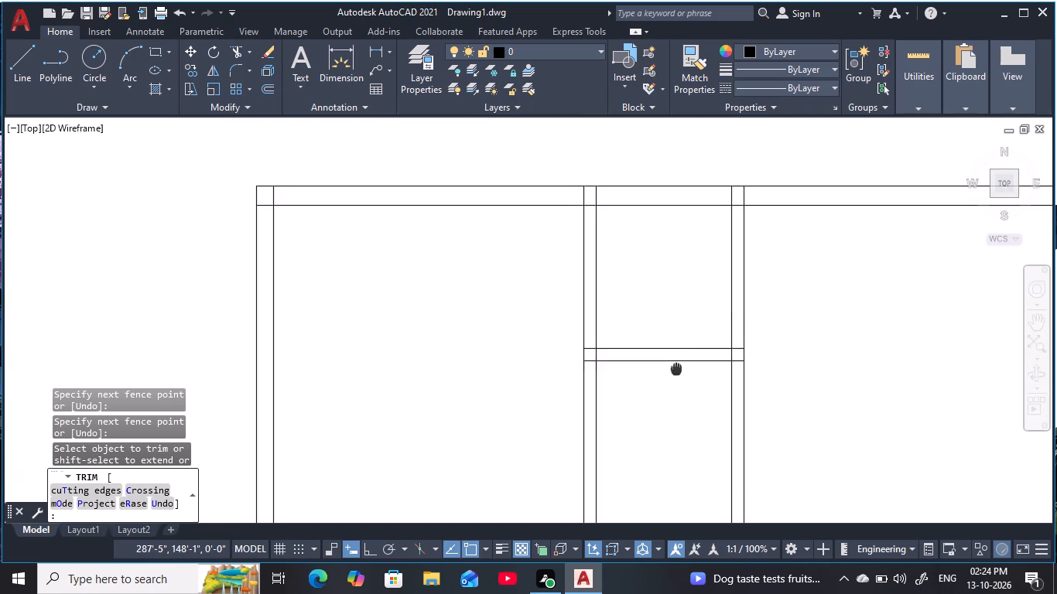
middle_drag(676, 369, 676, 370)
scroll(736, 359, up, 4)
drag(759, 295, 741, 408)
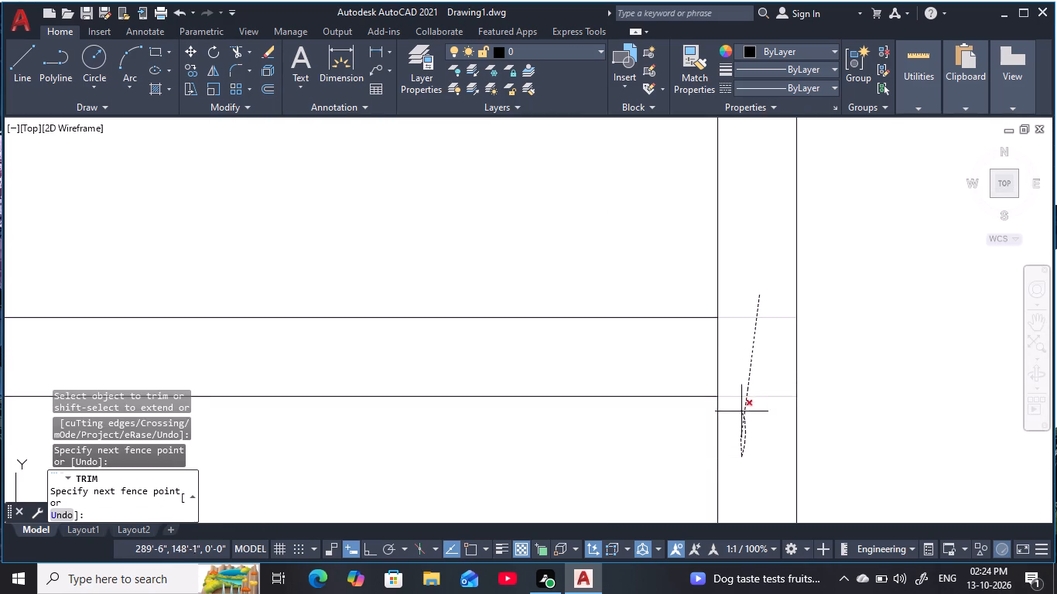
drag(741, 408, 693, 370)
Trim the overlapping lines where the short cross wall joins the northwest room's east wall.
scroll(687, 382, down, 3)
middle_drag(650, 381, 874, 373)
scroll(692, 381, up, 5)
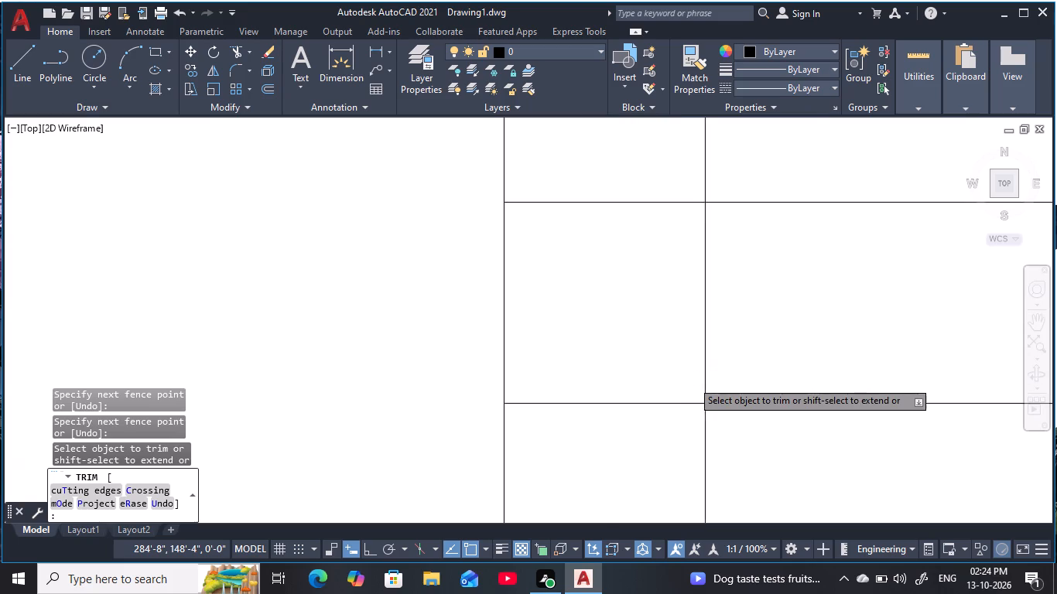
drag(737, 350, 631, 445)
Trim the overlapping lines where the northwest room's east wall joins the north outer wall.
scroll(654, 418, down, 3)
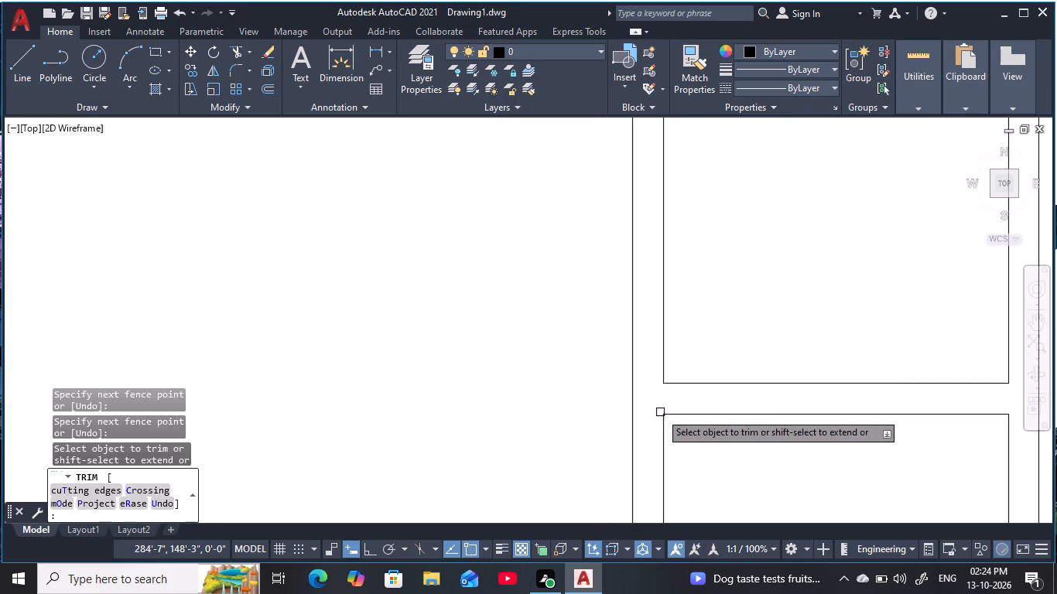
scroll(661, 412, down, 2)
middle_drag(669, 400, 646, 517)
middle_drag(628, 260, 647, 343)
scroll(662, 349, up, 4)
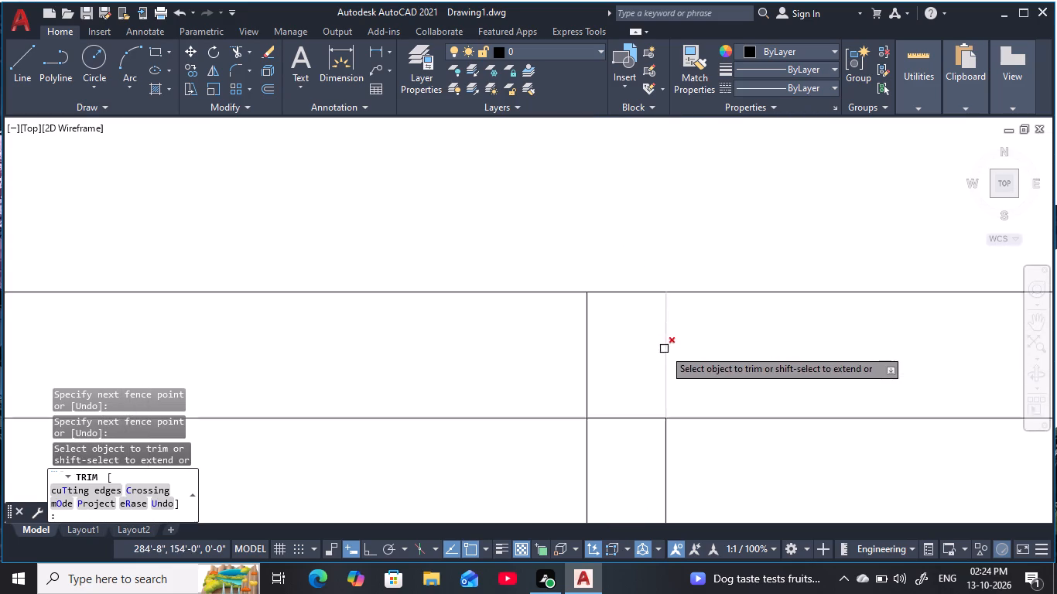
drag(754, 369, 461, 345)
scroll(492, 401, down, 2)
middle_drag(501, 406, 710, 271)
drag(728, 279, 743, 336)
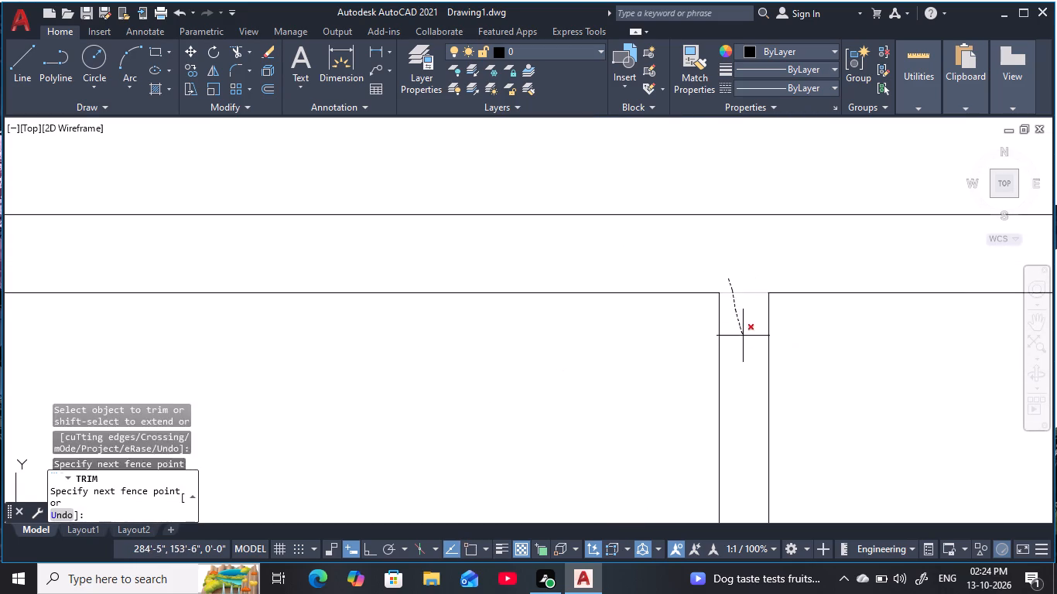
drag(743, 336, 743, 337)
Trim the crossing inner lines at the northwest corner of the outer walls.
scroll(445, 360, down, 1)
middle_drag(433, 360, 1038, 386)
scroll(422, 325, up, 3)
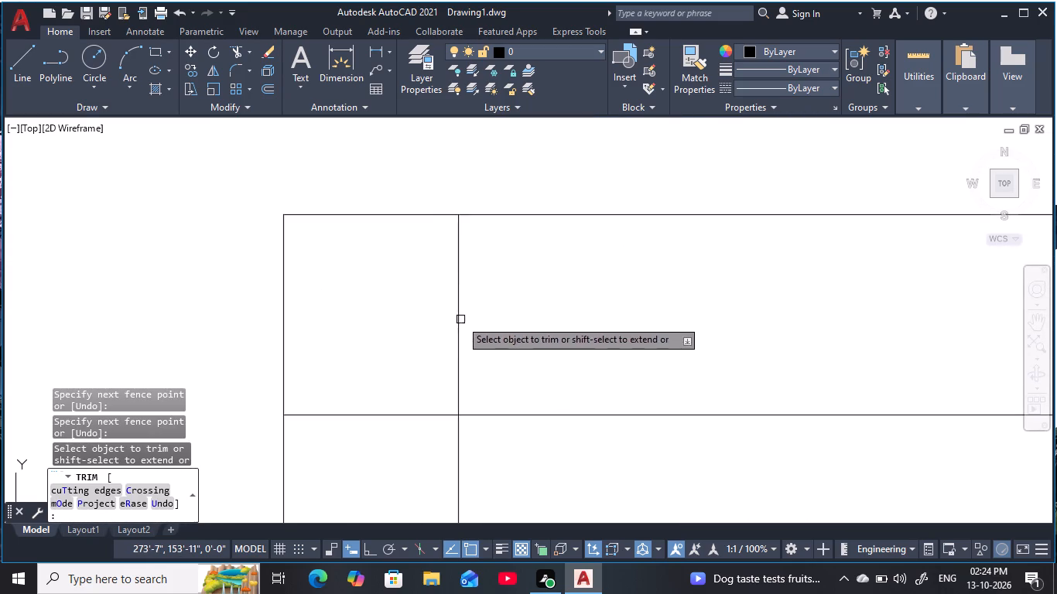
drag(528, 325, 409, 486)
Trim the overlapping lines where the northeast room's west wall joins the north outer wall.
scroll(556, 445, down, 4)
middle_drag(648, 429, 30, 254)
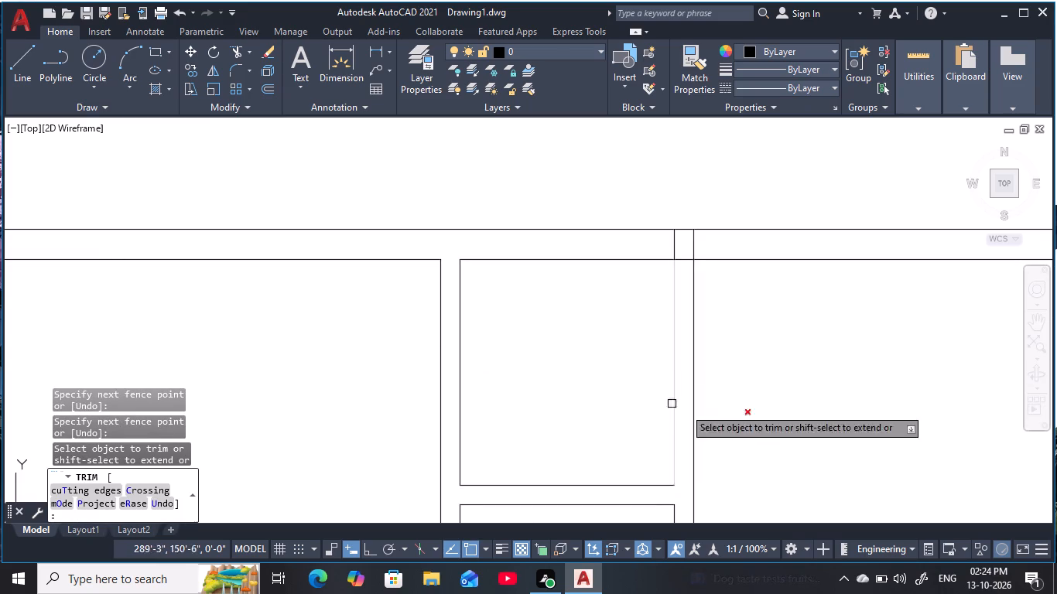
middle_drag(734, 326, 704, 421)
scroll(659, 353, up, 4)
drag(765, 326, 662, 304)
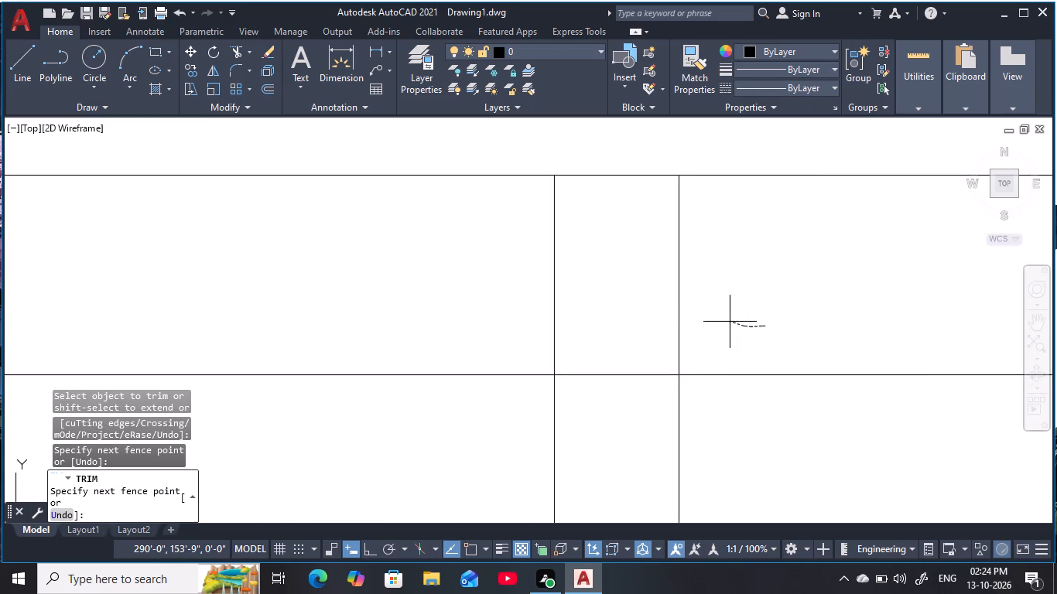
drag(662, 304, 619, 422)
Trim the crossing inner lines at the northeast corner of the outer walls.
scroll(656, 434, down, 7)
middle_drag(785, 465, 717, 401)
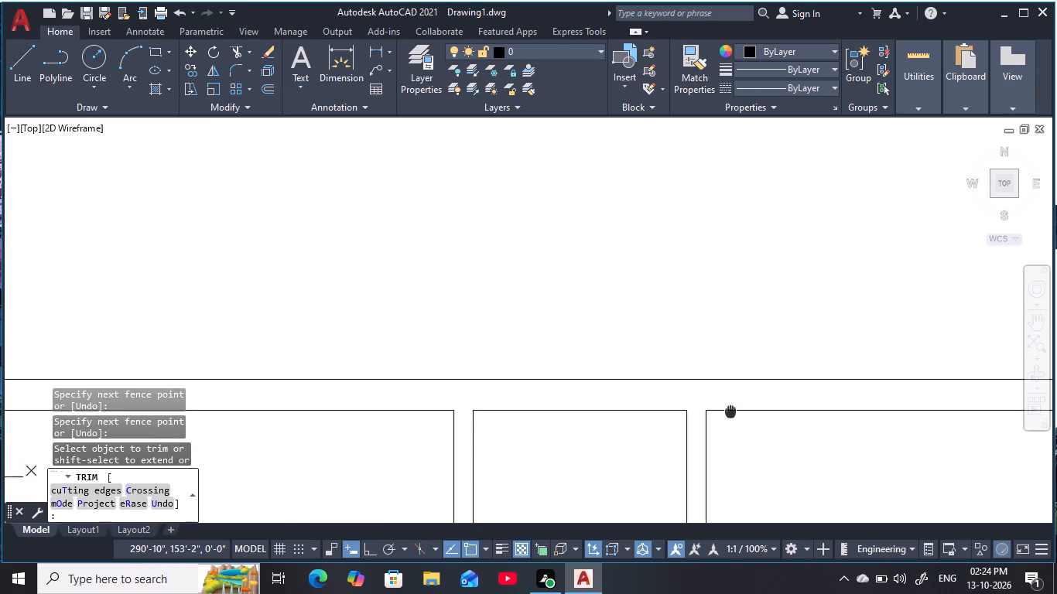
middle_drag(717, 401, 389, 236)
scroll(841, 299, down, 1)
middle_drag(860, 285, 658, 435)
scroll(726, 416, up, 4)
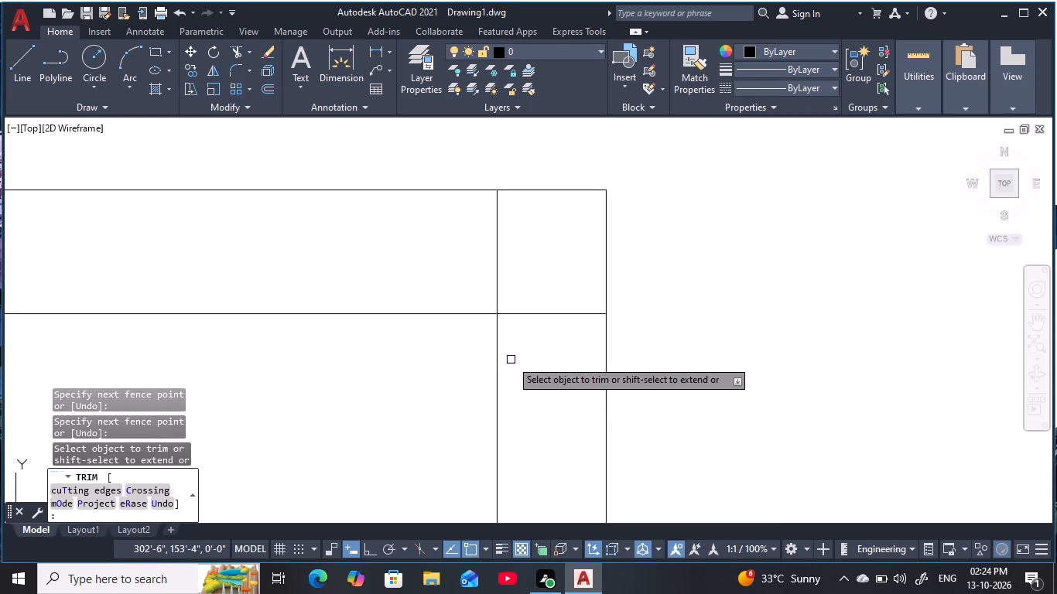
middle_drag(511, 360, 576, 442)
scroll(589, 430, up, 2)
drag(669, 418, 496, 266)
Trim the overlapping lines where the northeast room's south wall joins the east outer wall.
scroll(532, 368, down, 2)
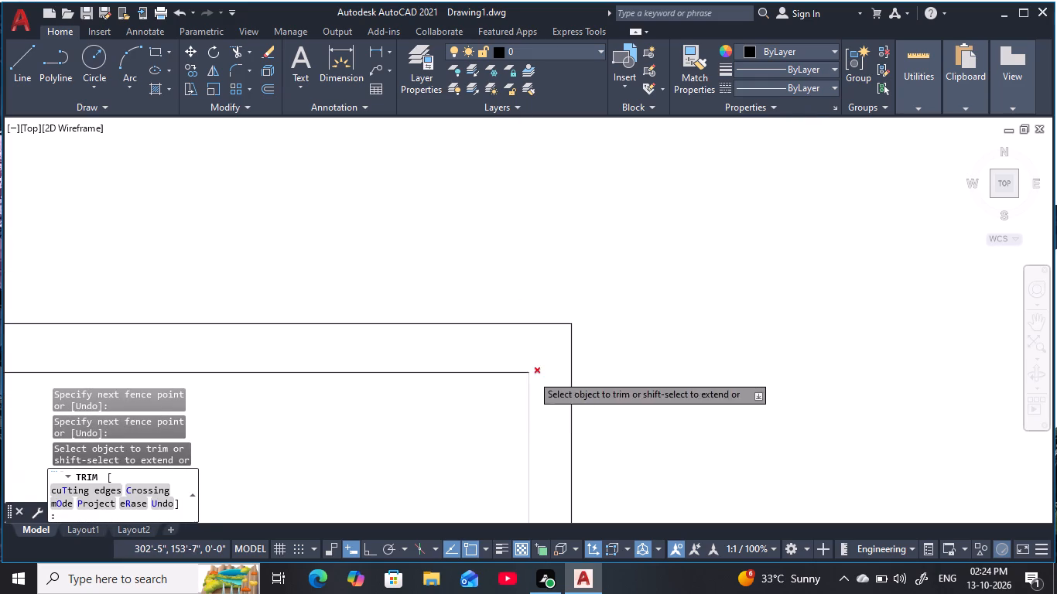
scroll(528, 379, down, 4)
middle_drag(439, 414, 903, 242)
scroll(856, 288, down, 3)
middle_drag(798, 374, 808, 252)
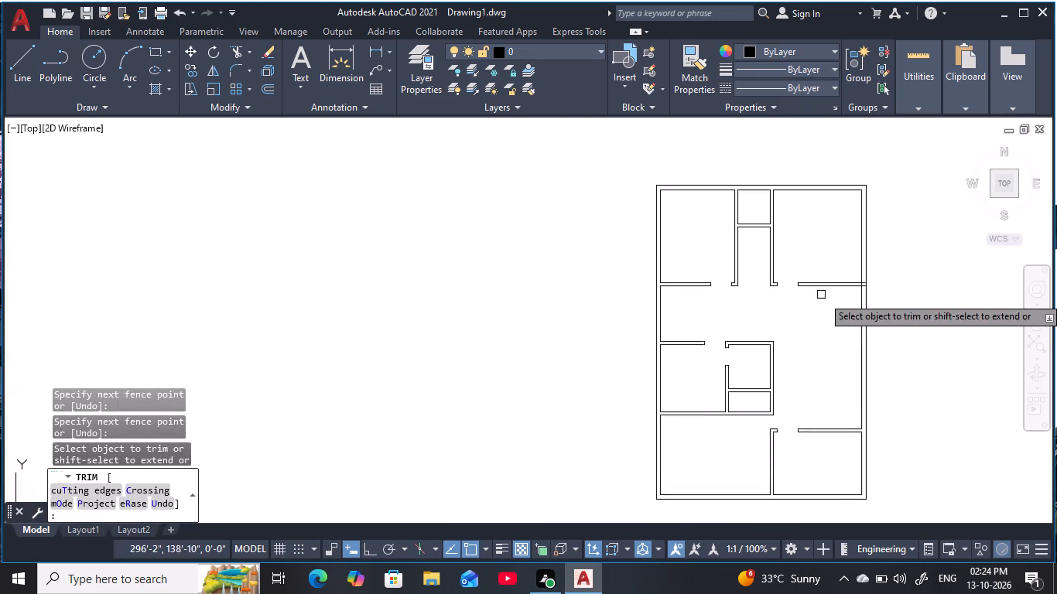
scroll(865, 290, up, 6)
middle_drag(861, 292, 795, 454)
scroll(802, 329, up, 3)
drag(817, 265, 831, 413)
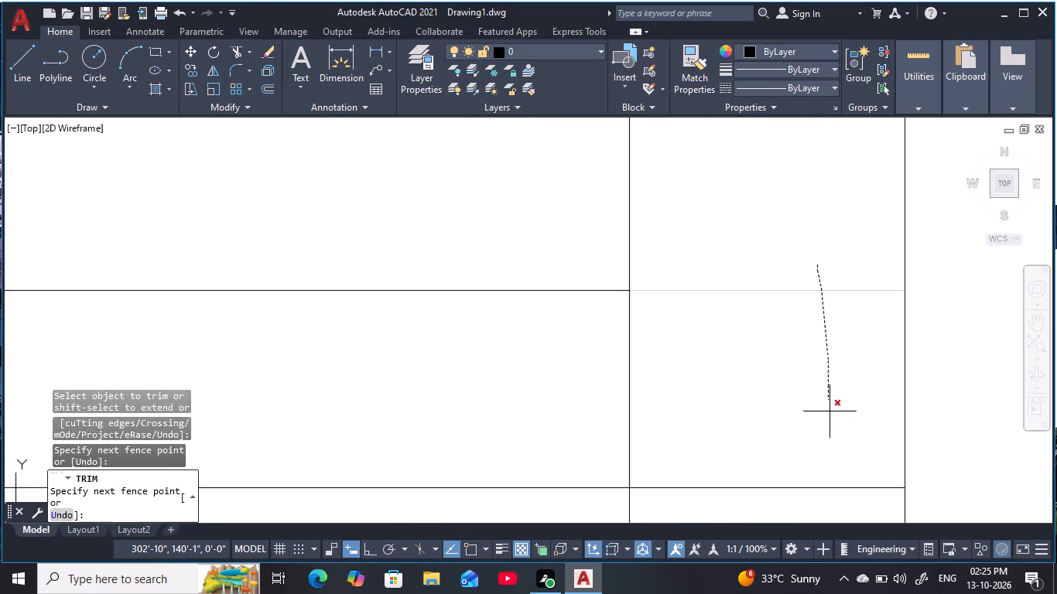
drag(831, 413, 833, 417)
middle_drag(833, 417, 888, 261)
drag(888, 360, 622, 242)
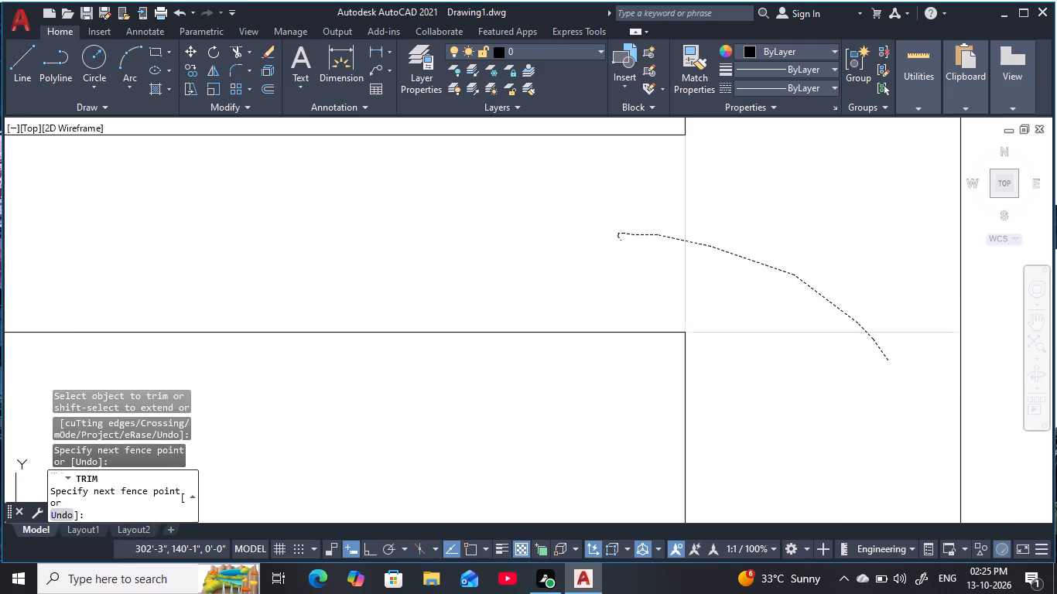
Check the whole floor plan for wall junctions that still need trimming, and end the Trim command.
scroll(600, 303, down, 4)
middle_drag(605, 302, 815, 254)
scroll(713, 296, down, 4)
middle_drag(577, 353, 692, 263)
middle_drag(712, 411, 713, 200)
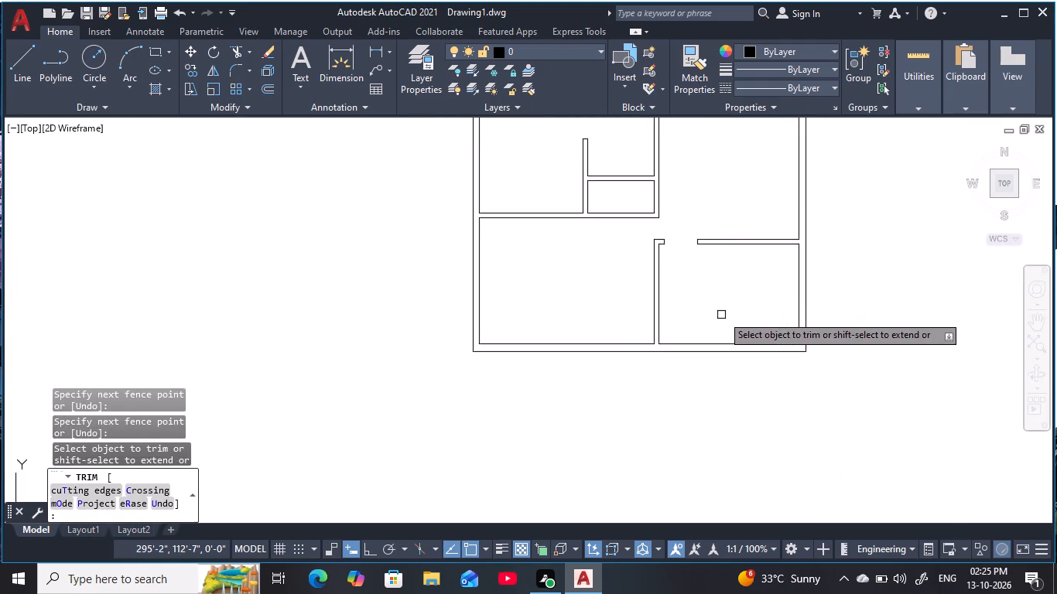
scroll(722, 315, down, 1)
middle_drag(722, 315, 725, 401)
middle_drag(750, 260, 730, 293)
key(Escape)
key(Escape)
key(Escape)
key(Escape)
key(Escape)
key(Escape)
key(Escape)
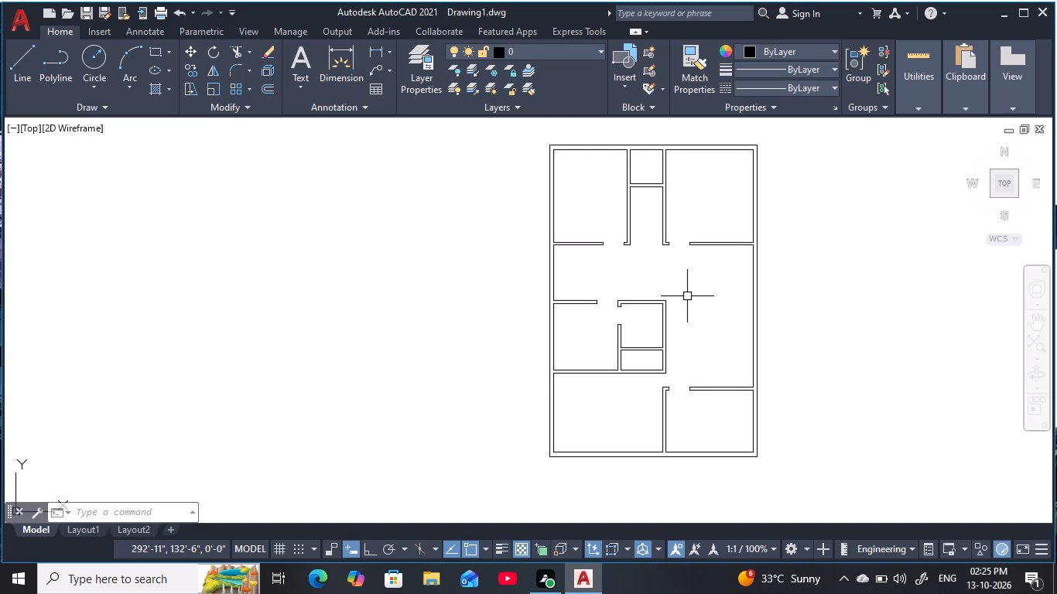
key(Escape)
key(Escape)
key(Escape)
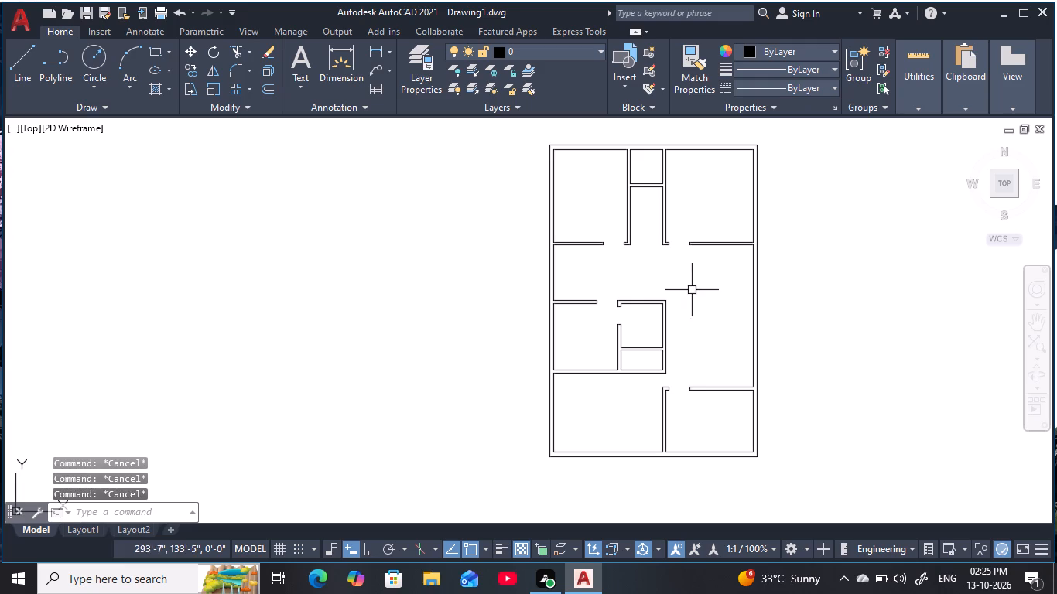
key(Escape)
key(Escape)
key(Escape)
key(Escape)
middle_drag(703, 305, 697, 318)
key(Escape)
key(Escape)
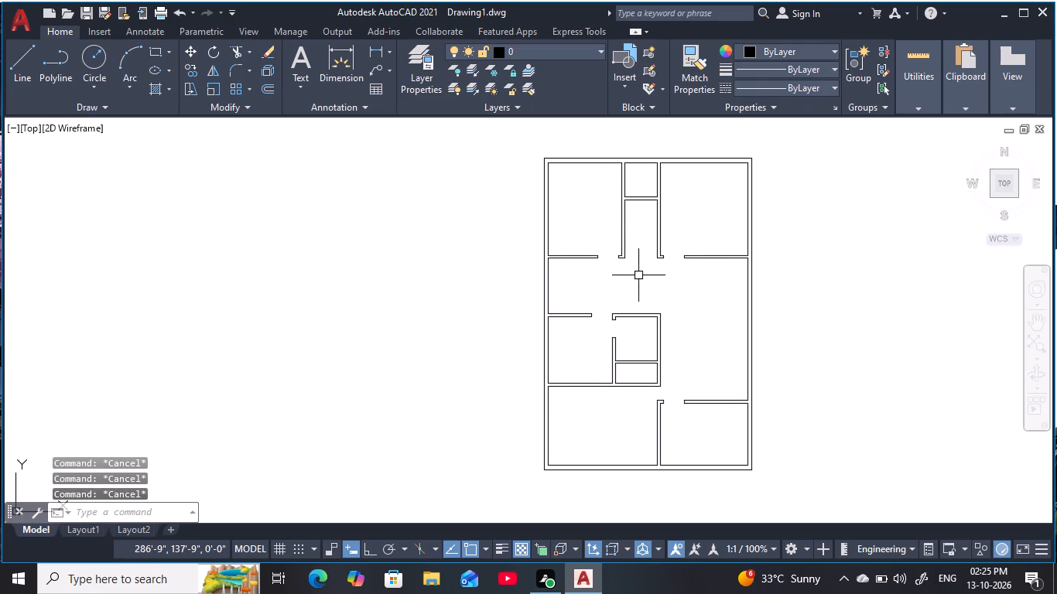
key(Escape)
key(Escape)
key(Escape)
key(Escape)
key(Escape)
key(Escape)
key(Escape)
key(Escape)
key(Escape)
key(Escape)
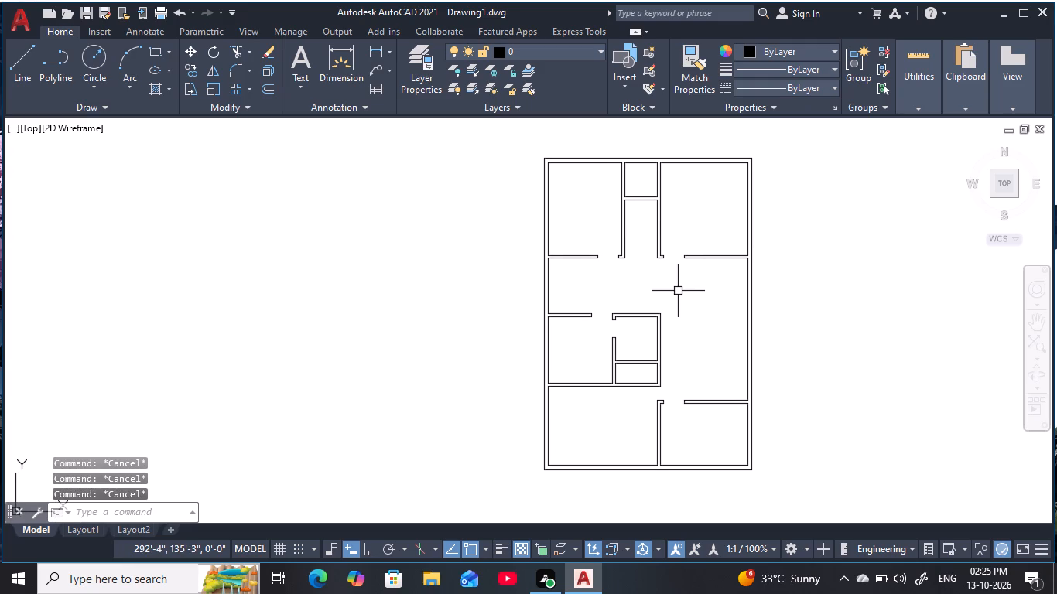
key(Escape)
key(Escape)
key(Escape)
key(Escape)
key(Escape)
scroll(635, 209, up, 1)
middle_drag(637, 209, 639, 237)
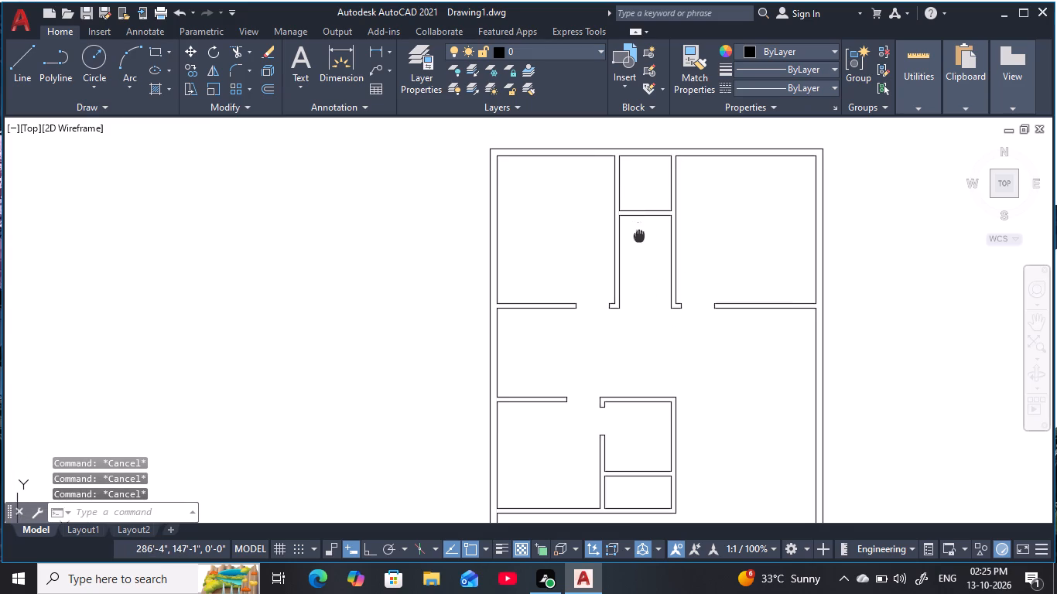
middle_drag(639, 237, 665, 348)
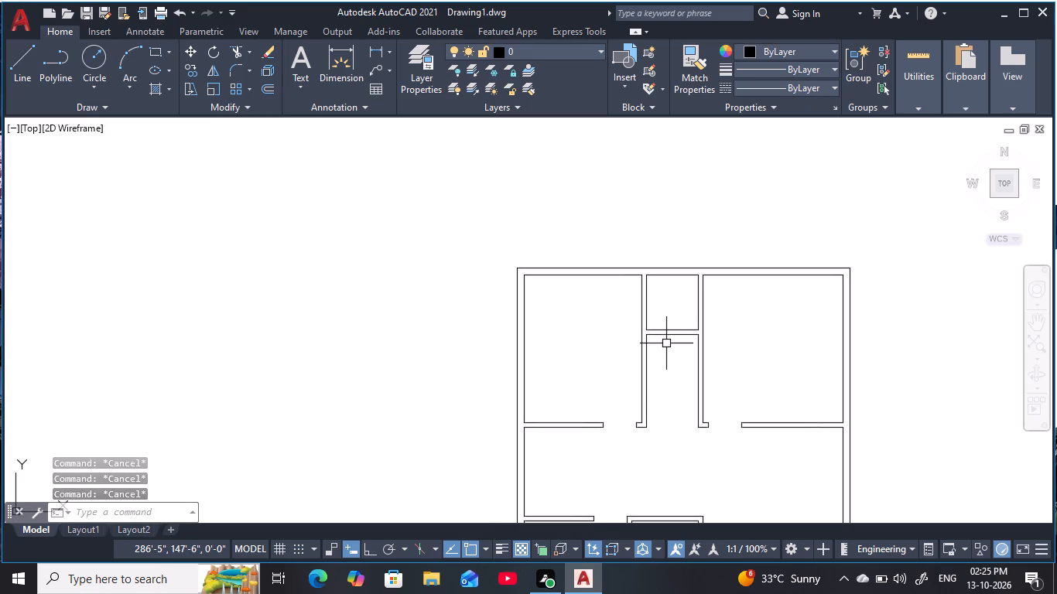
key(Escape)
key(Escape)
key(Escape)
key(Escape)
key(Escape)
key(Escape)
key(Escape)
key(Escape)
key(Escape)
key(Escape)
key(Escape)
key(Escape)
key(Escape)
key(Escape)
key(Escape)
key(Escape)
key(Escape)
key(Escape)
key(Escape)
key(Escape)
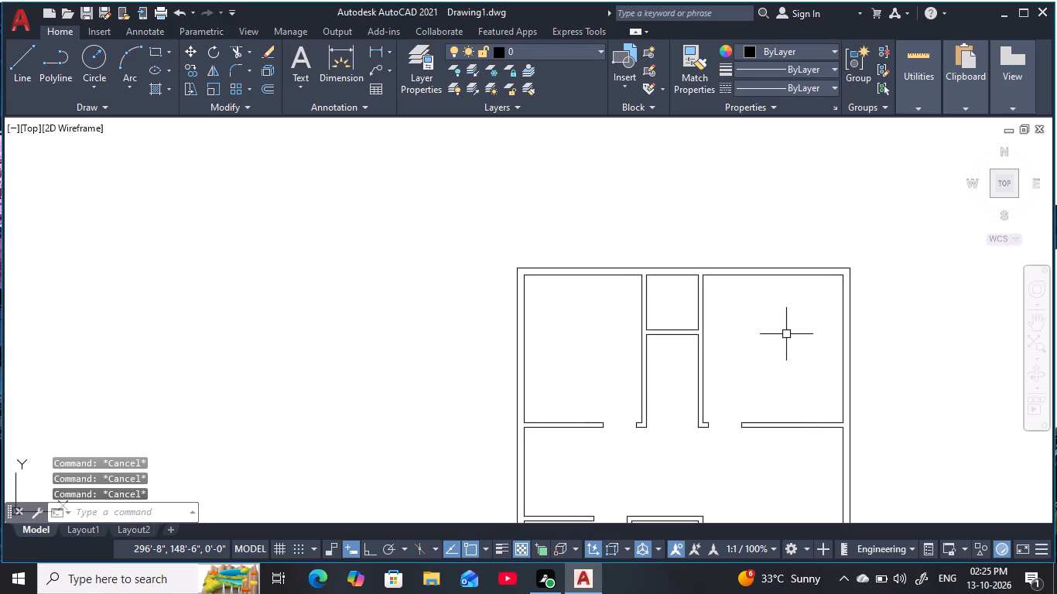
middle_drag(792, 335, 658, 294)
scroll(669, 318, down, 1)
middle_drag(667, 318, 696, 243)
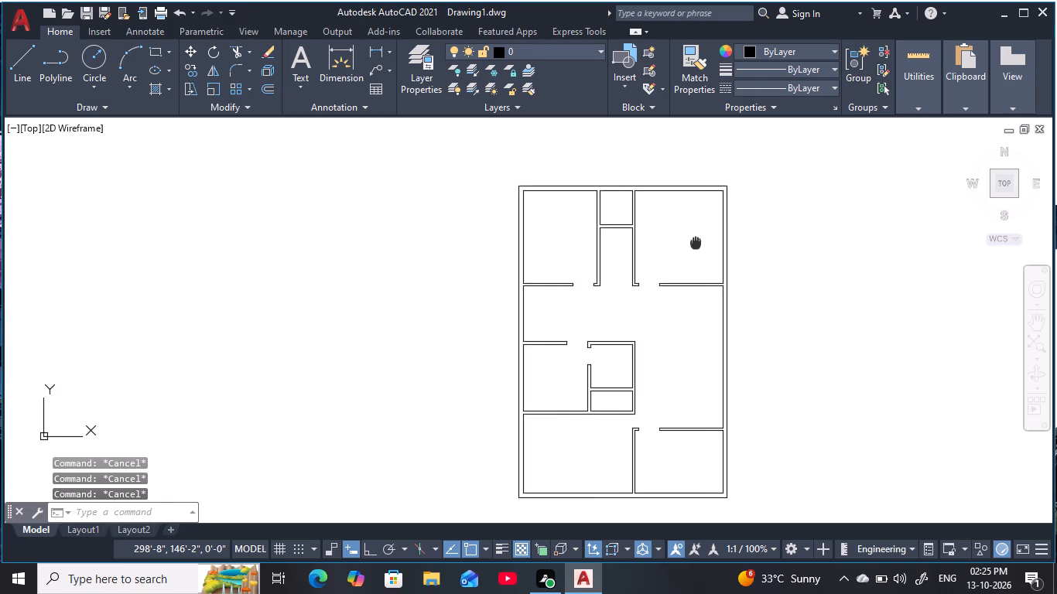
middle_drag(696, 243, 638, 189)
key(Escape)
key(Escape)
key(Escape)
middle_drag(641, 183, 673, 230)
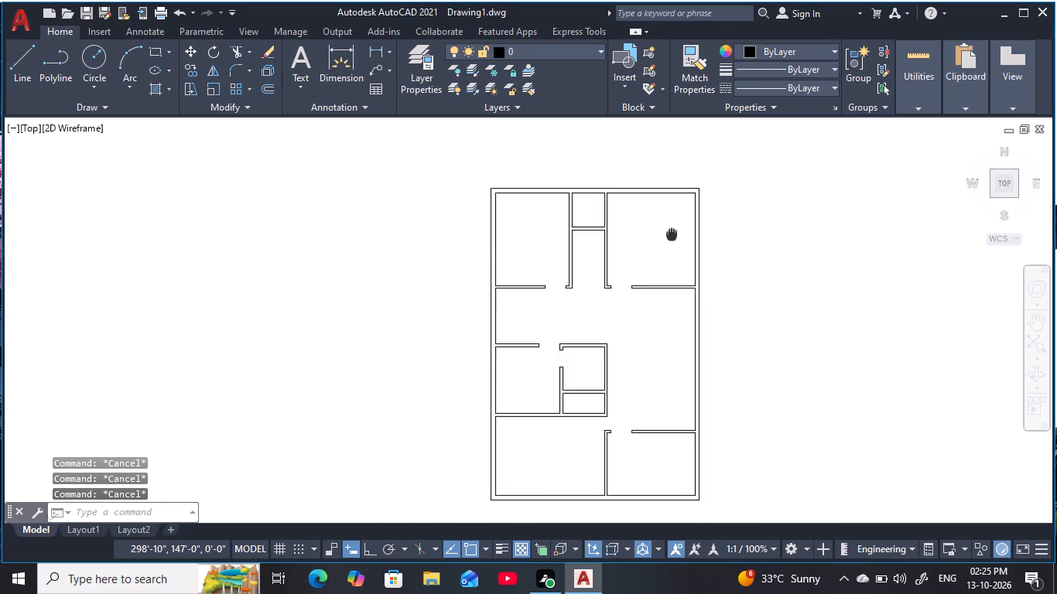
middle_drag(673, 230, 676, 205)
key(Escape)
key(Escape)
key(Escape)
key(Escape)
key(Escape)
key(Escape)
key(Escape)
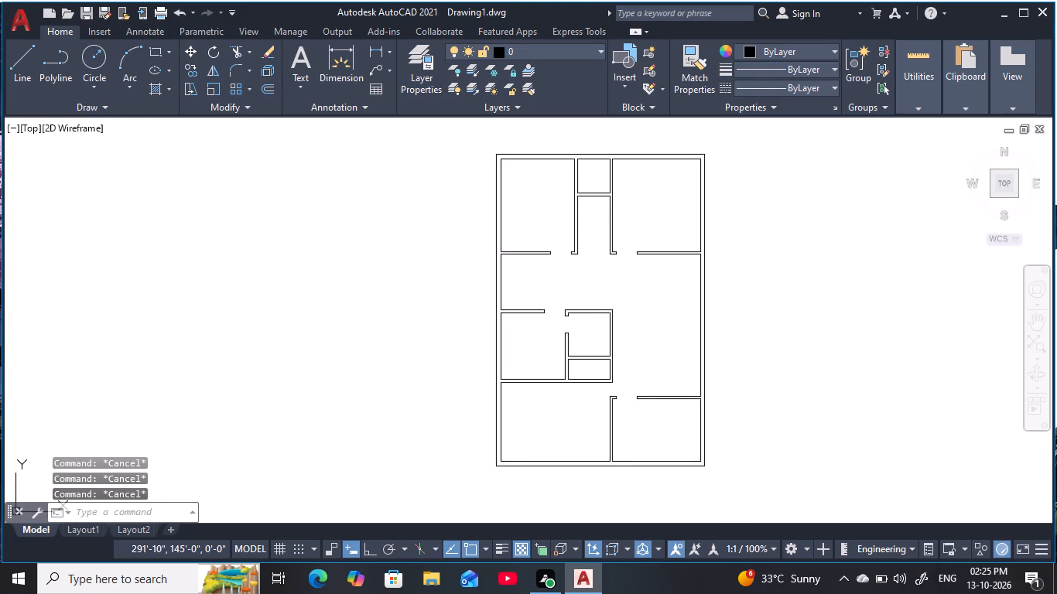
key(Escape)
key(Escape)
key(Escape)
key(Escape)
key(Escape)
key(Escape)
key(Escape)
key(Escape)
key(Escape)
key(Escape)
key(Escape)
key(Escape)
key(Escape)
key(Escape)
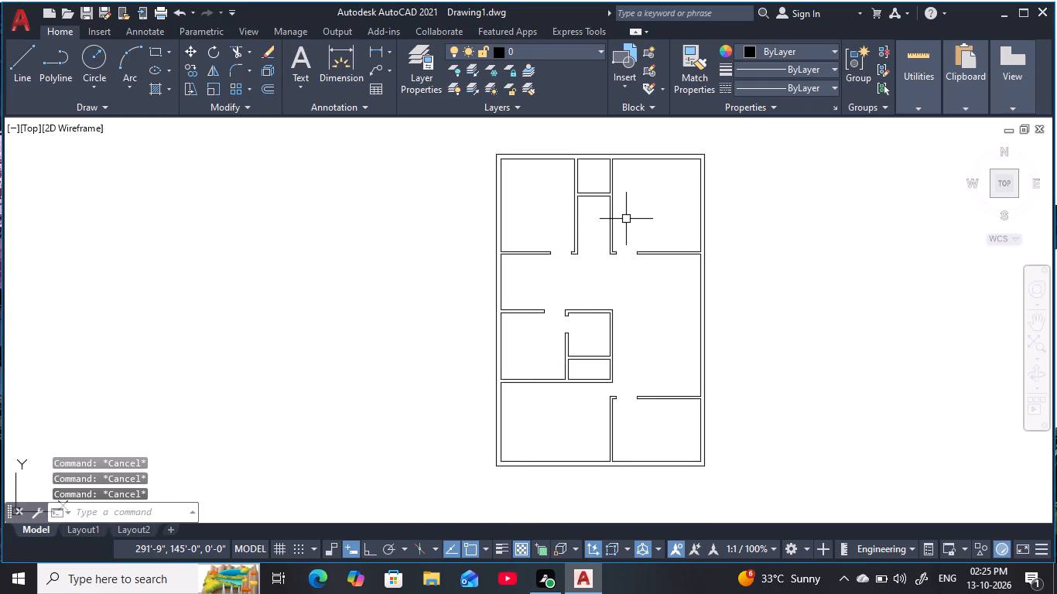
Open DesignCenter and place the Toilet - top block from House Designer.dwg in the empty space west of the floor plan.
key(ctrl+2)
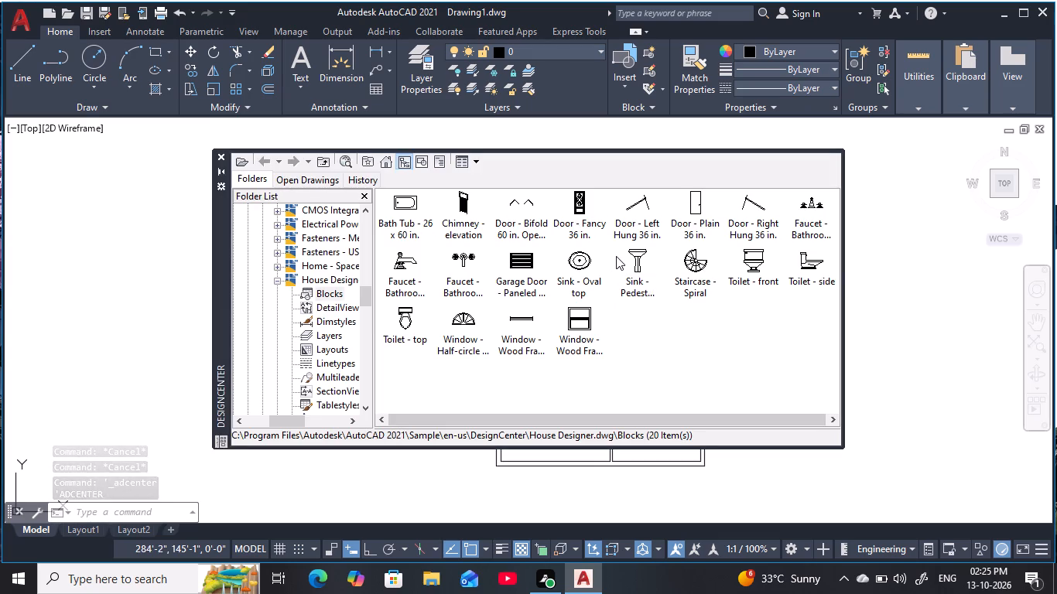
drag(402, 323, 243, 337)
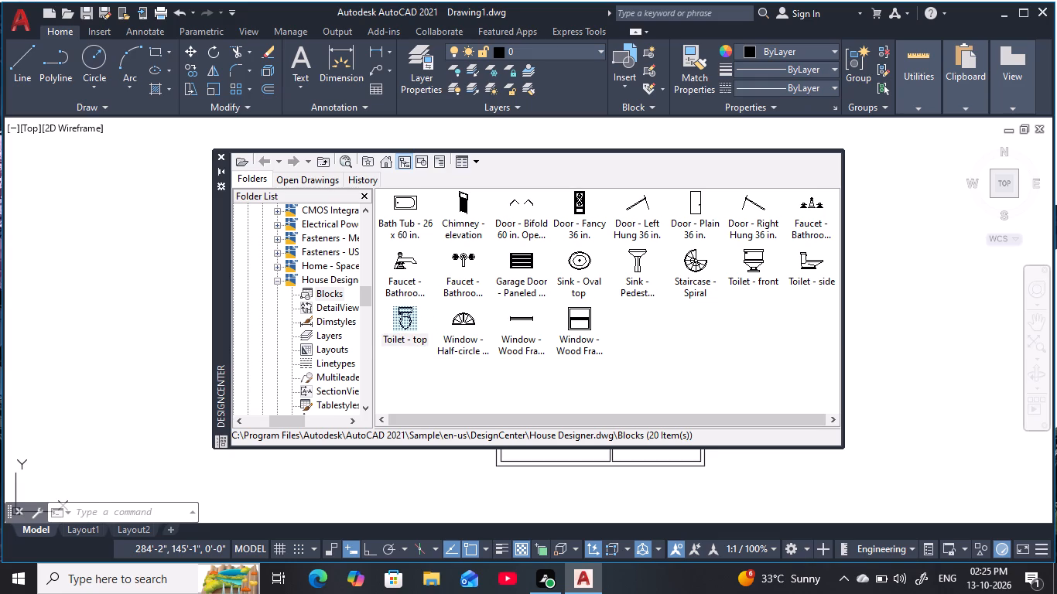
drag(243, 337, 188, 328)
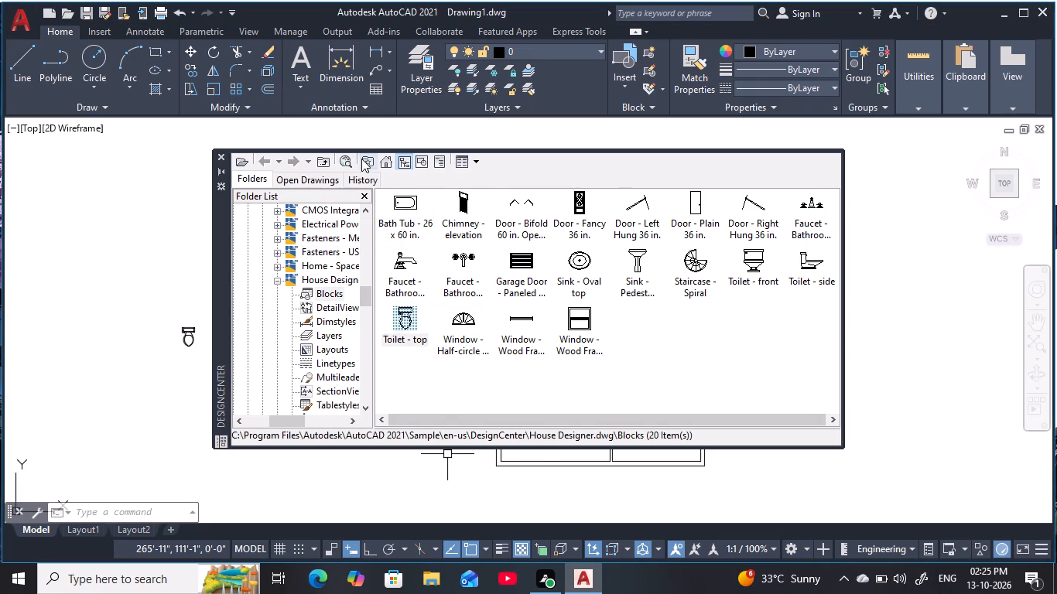
Browse DesignCenter to the blocks of Home - Space Planner.dwg and place the Bed - Queen block west of the floor plan, above the toilet.
click(381, 165)
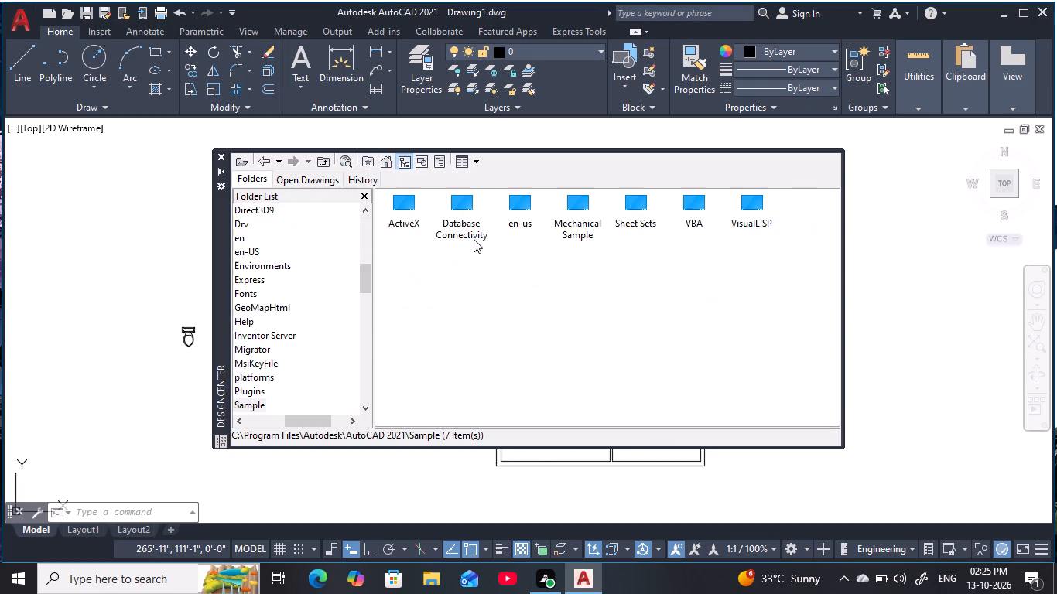
click(525, 210)
click(523, 208)
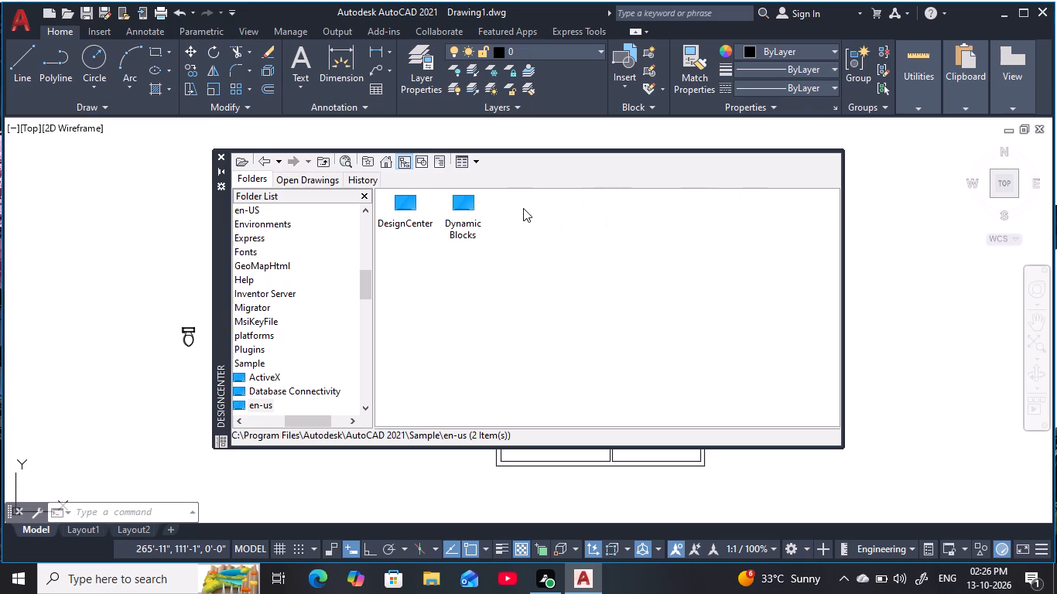
double_click(419, 208)
double_click(409, 208)
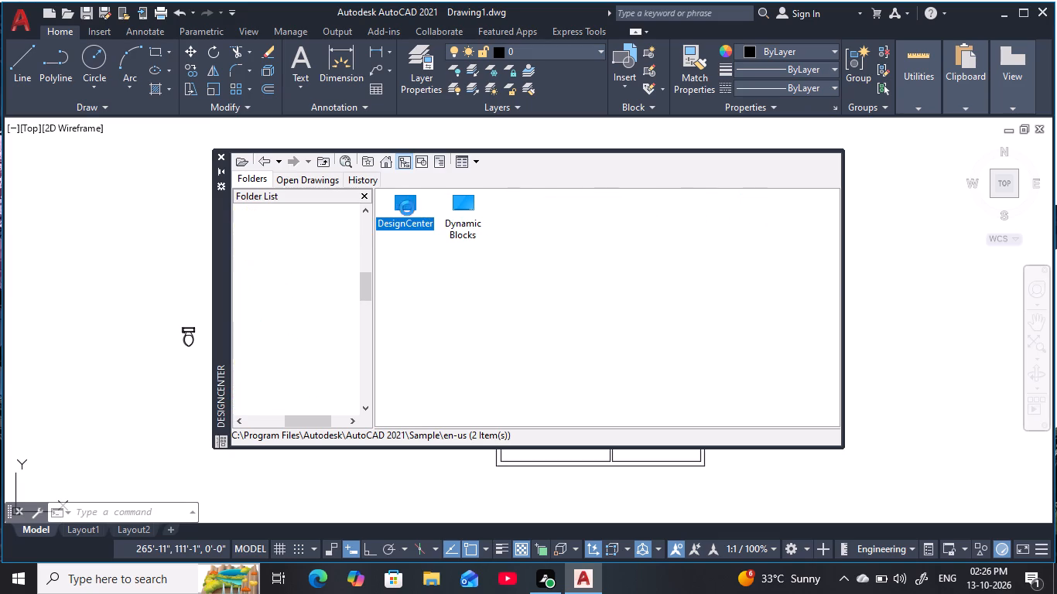
double_click(407, 272)
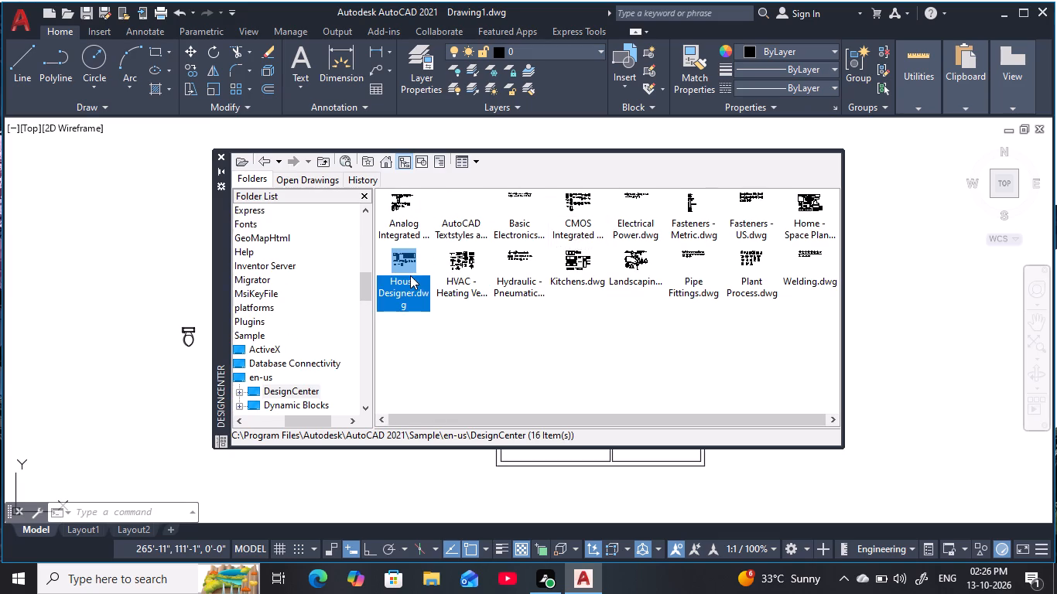
double_click(407, 260)
double_click(405, 200)
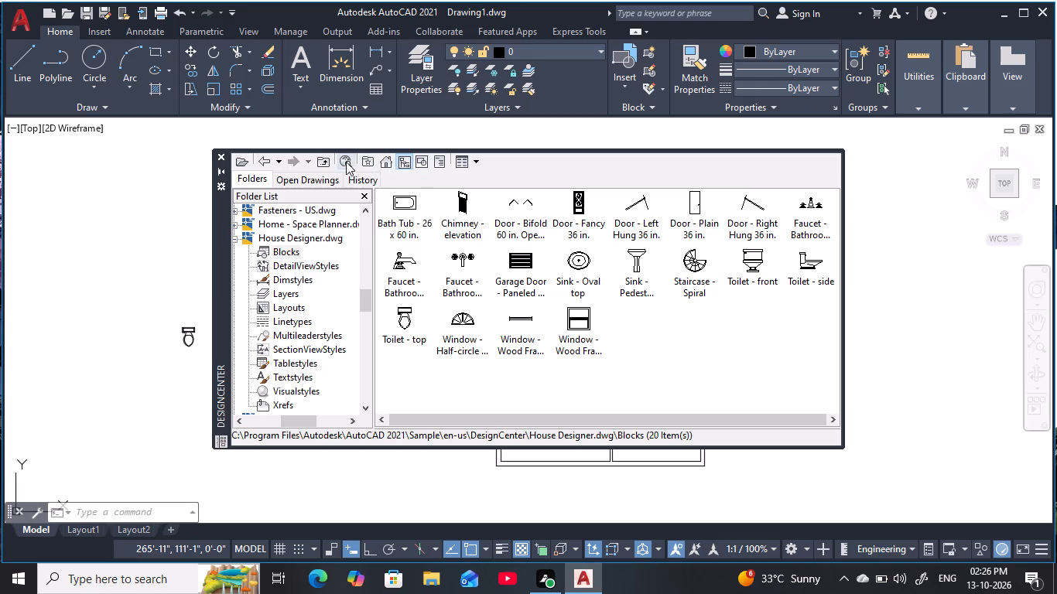
double_click(271, 162)
click(268, 161)
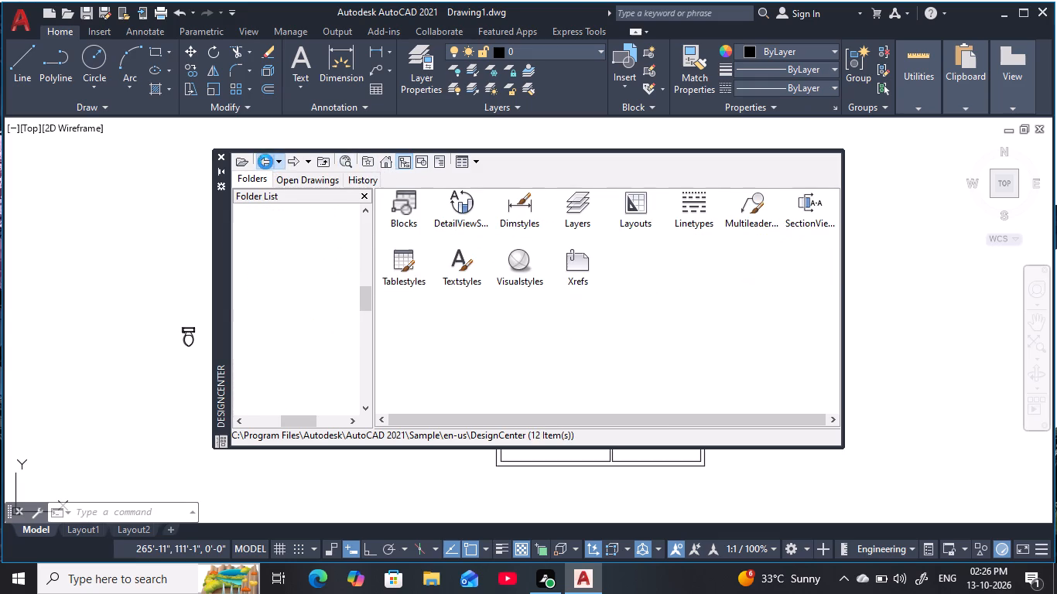
double_click(816, 216)
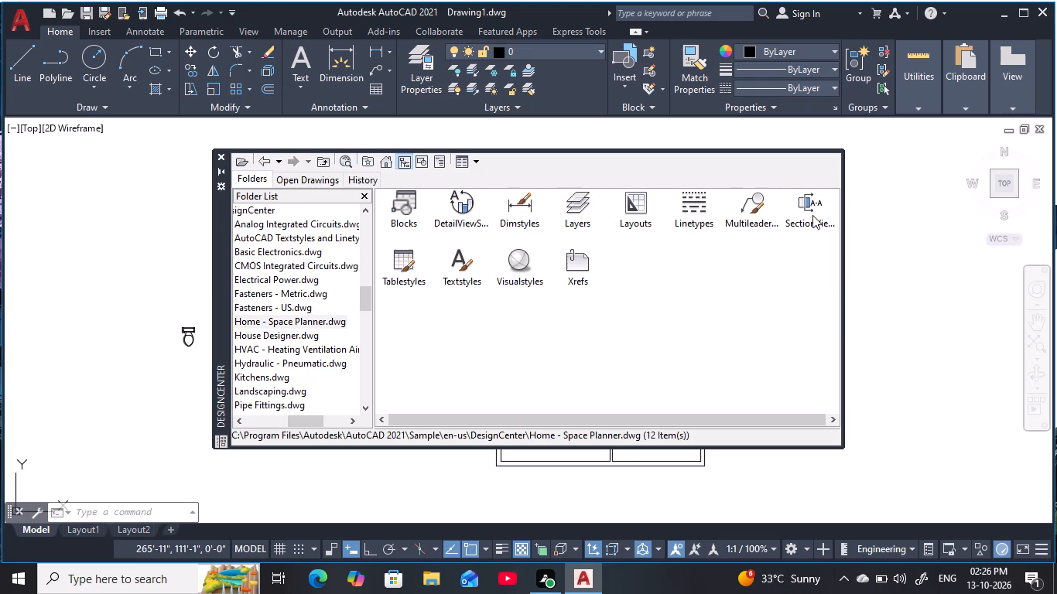
double_click(417, 201)
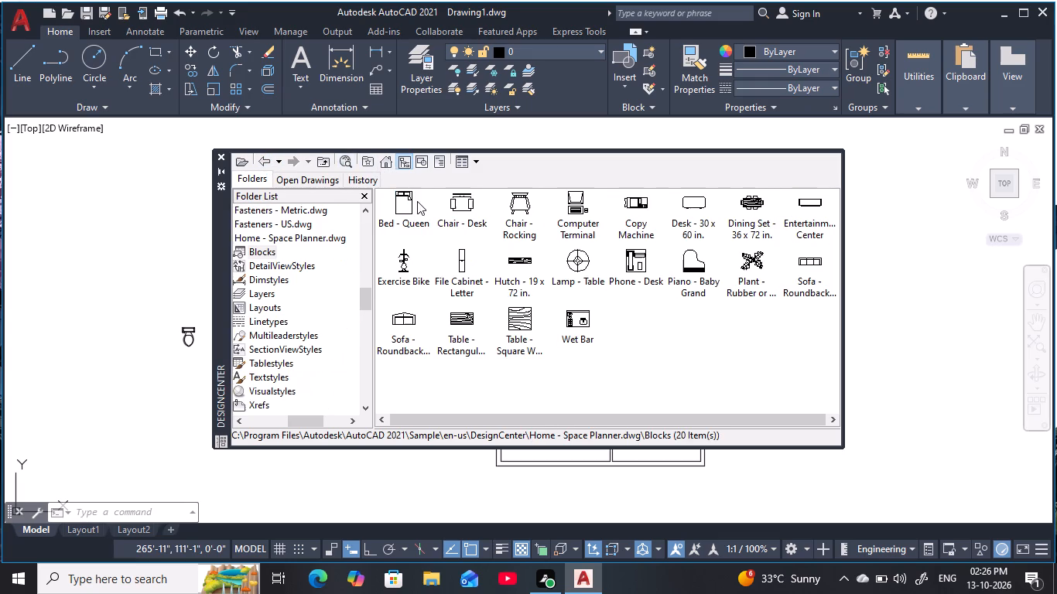
drag(414, 210, 104, 243)
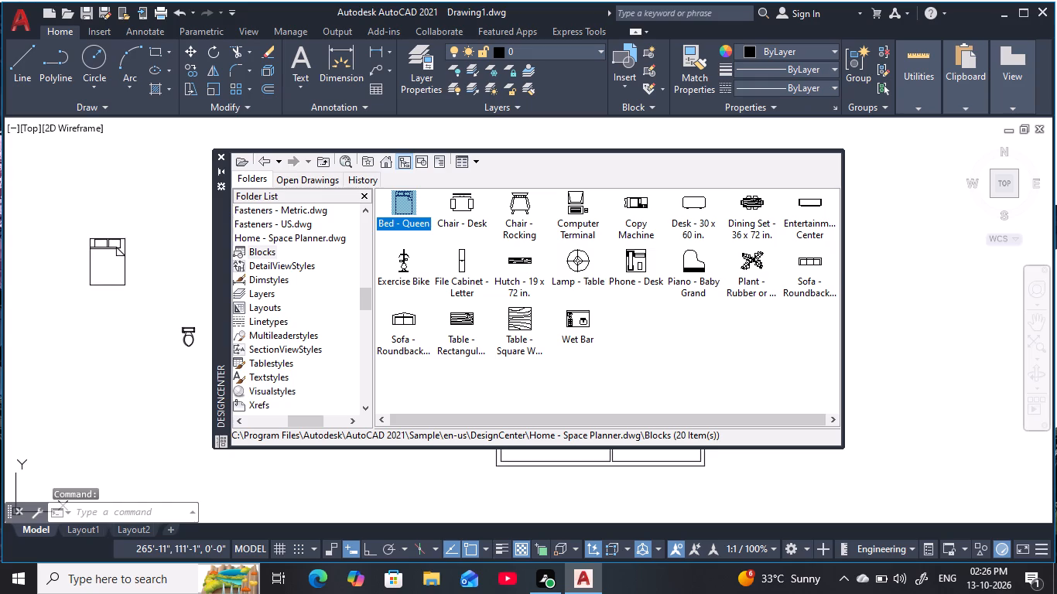
drag(104, 243, 125, 244)
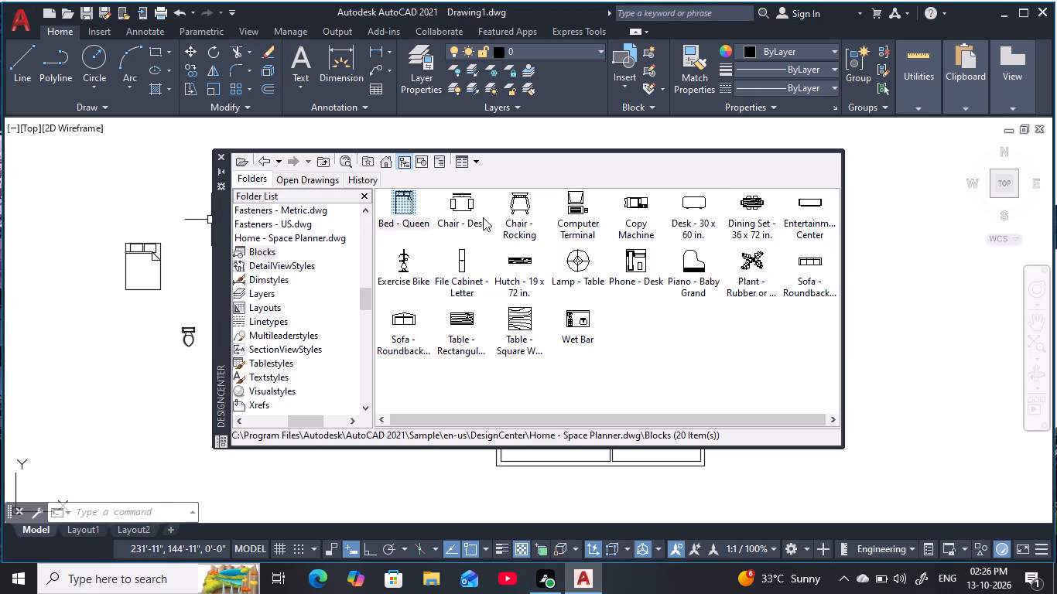
Place the Dining Set - 36 x 72 in., Entertainment Center and Chair - Desk blocks in a column east of the floor plan.
drag(761, 211, 890, 283)
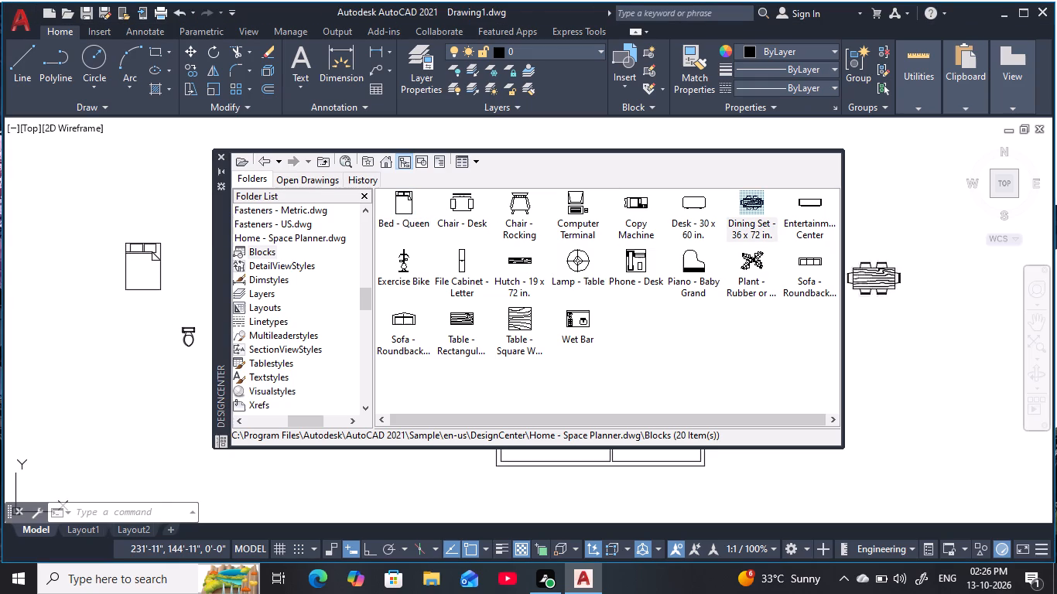
drag(890, 283, 931, 295)
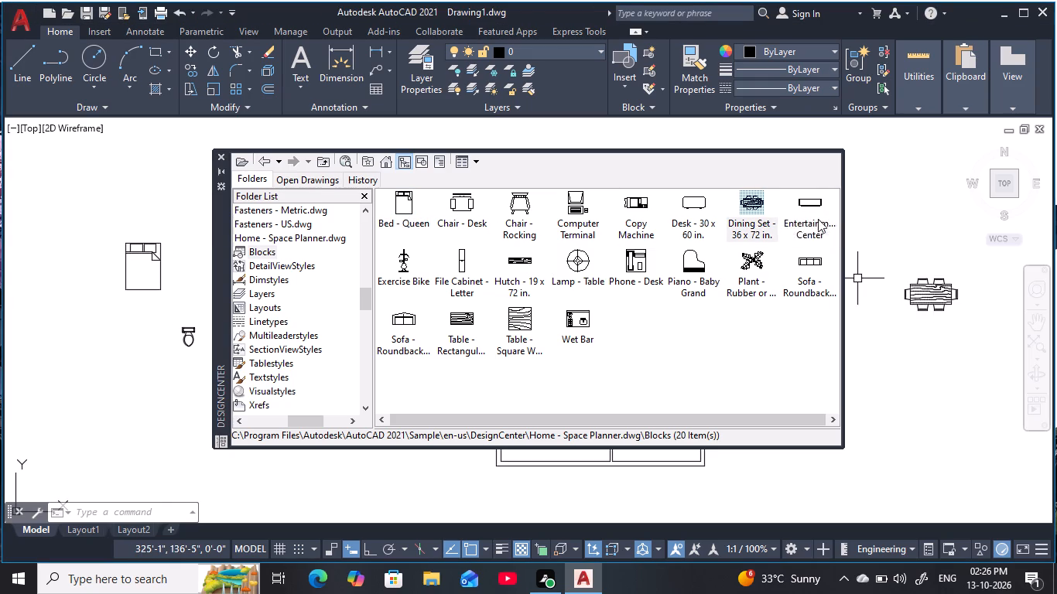
drag(821, 212, 914, 228)
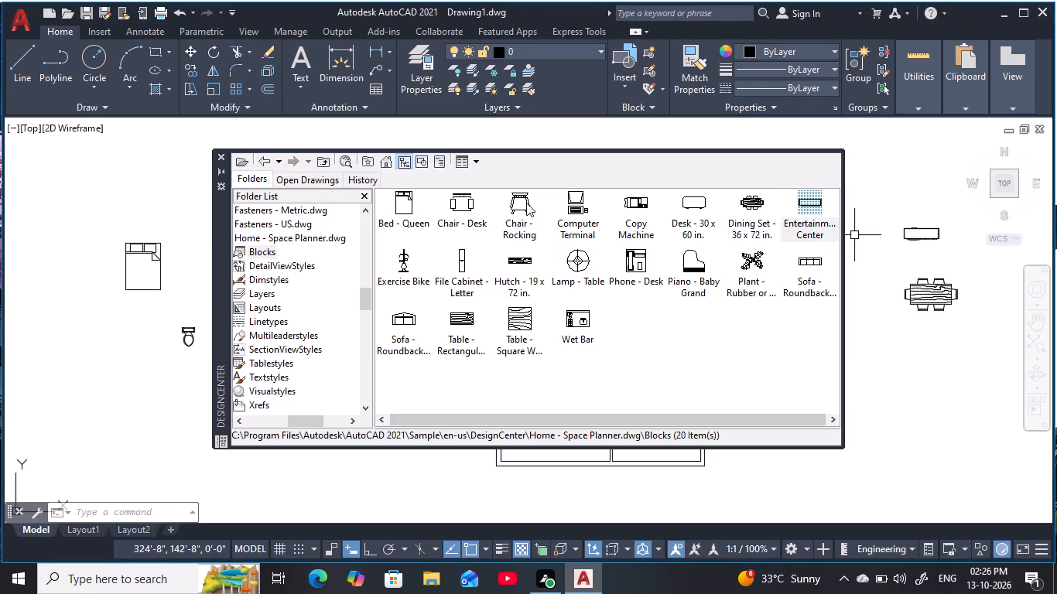
drag(451, 200, 918, 390)
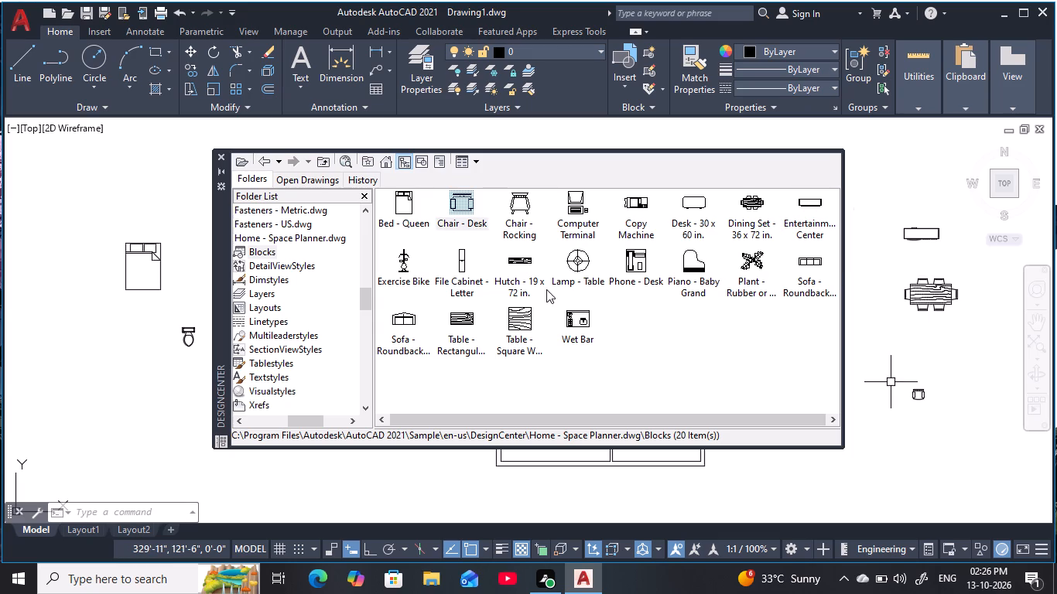
Add both Sofa - Roundback blocks, the rectangular table and the Lamp - Table block to the furniture east of the floor plan.
drag(809, 271, 915, 170)
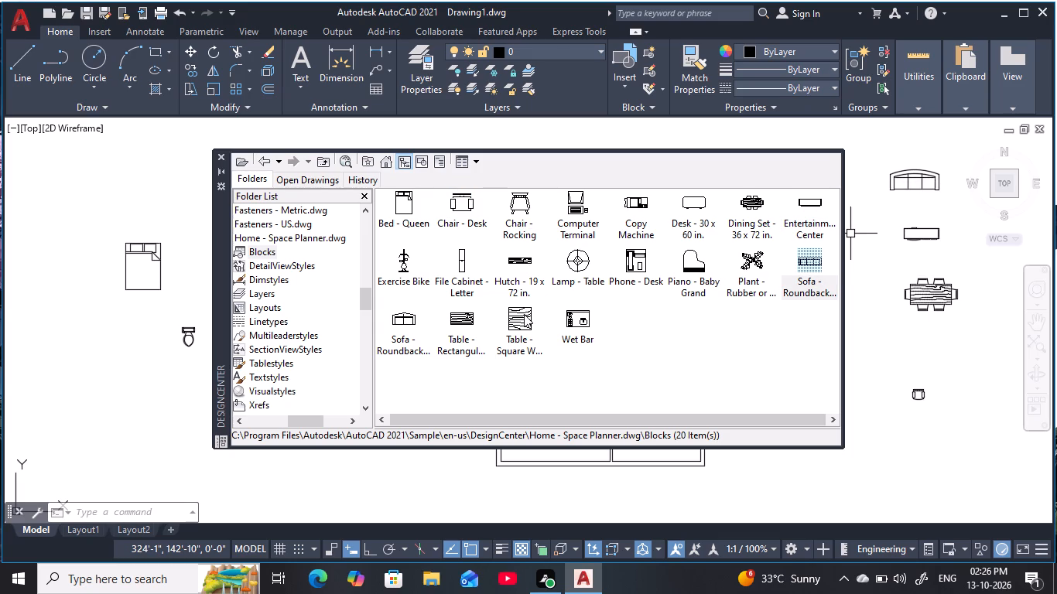
drag(412, 323, 918, 337)
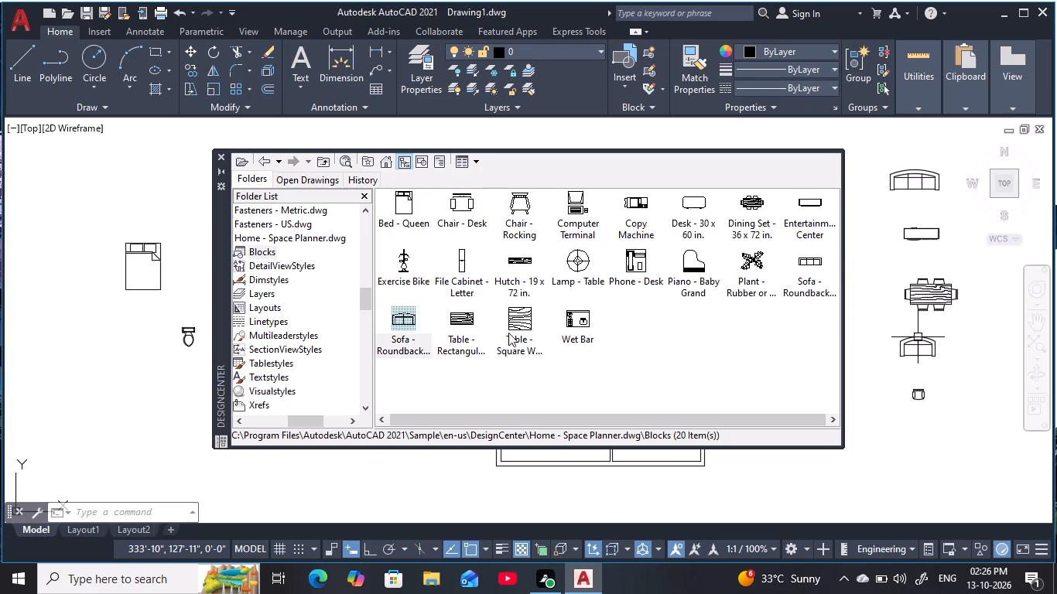
drag(460, 319, 898, 443)
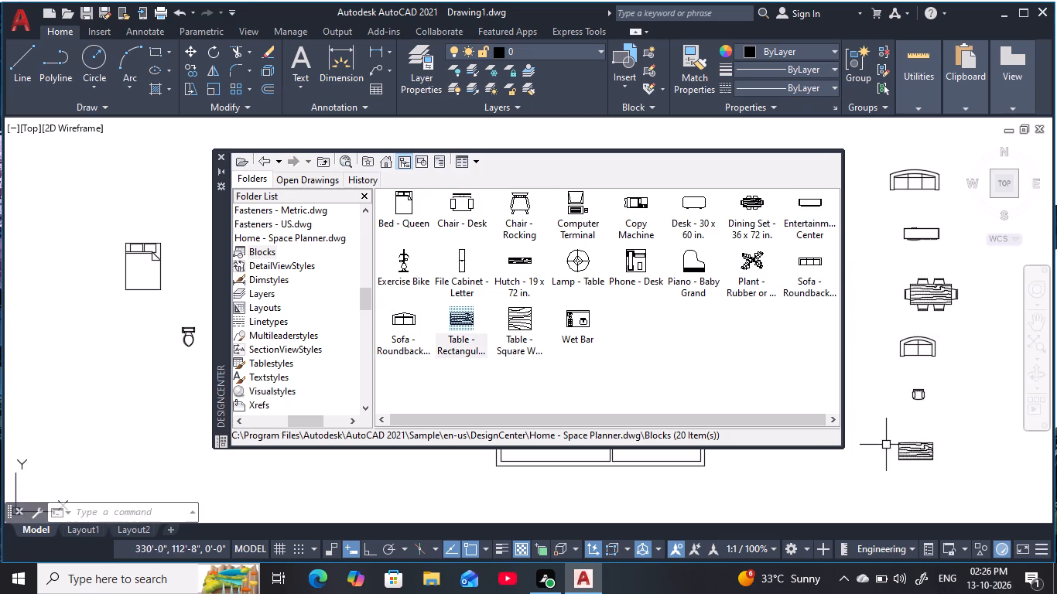
drag(580, 262, 975, 395)
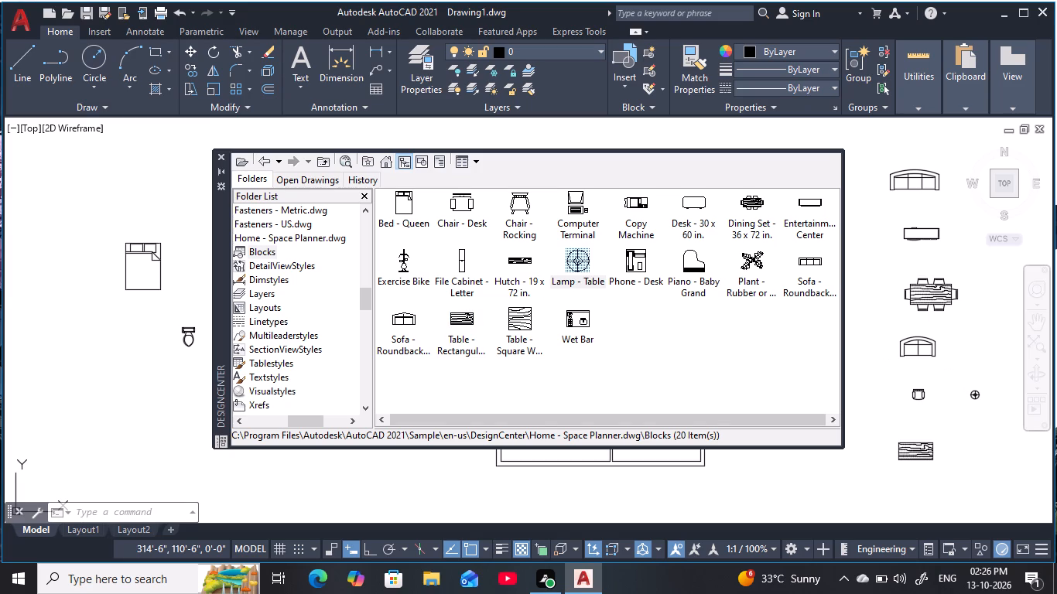
drag(975, 395, 976, 395)
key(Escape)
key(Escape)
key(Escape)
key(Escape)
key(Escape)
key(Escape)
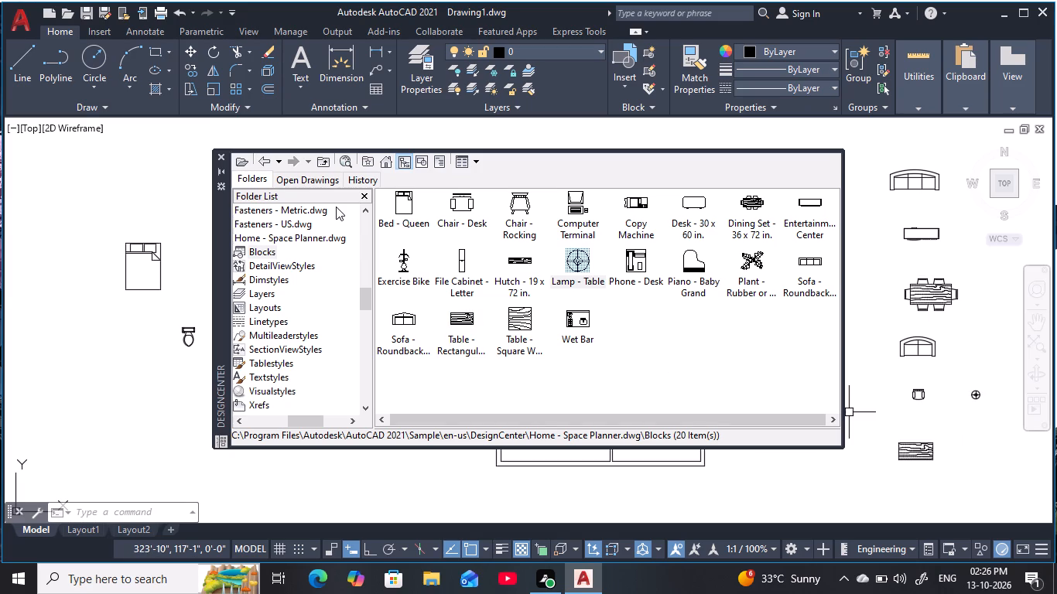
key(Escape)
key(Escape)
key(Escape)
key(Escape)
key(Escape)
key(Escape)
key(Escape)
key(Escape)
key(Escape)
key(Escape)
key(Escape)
Browse DesignCenter to the blocks of Kitchens.dwg and place the Range-Oven - 30 in top and 30 in front blocks below the toilet.
click(262, 160)
click(262, 160)
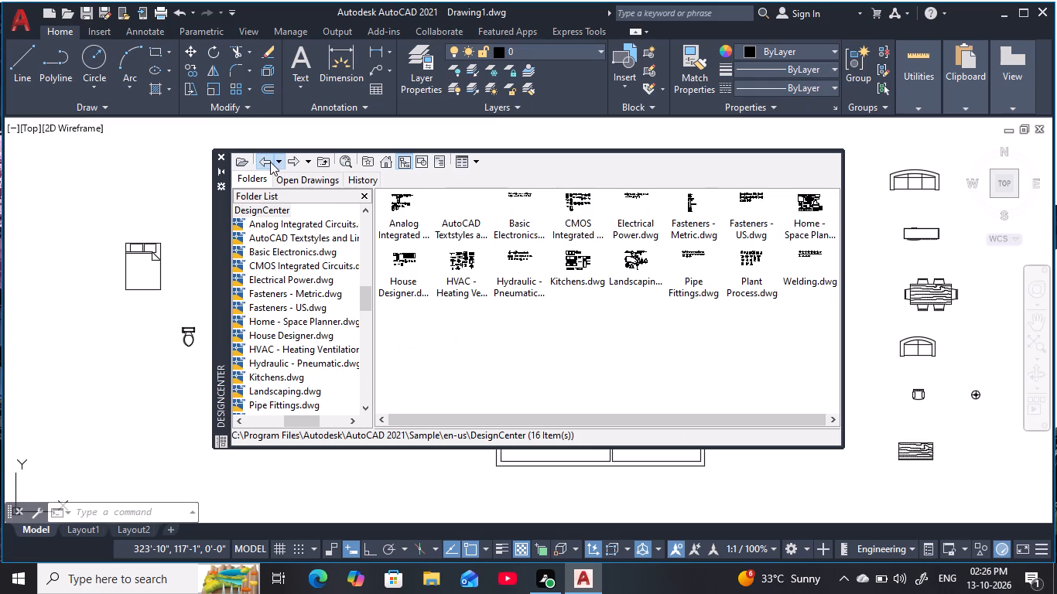
double_click(578, 270)
double_click(575, 269)
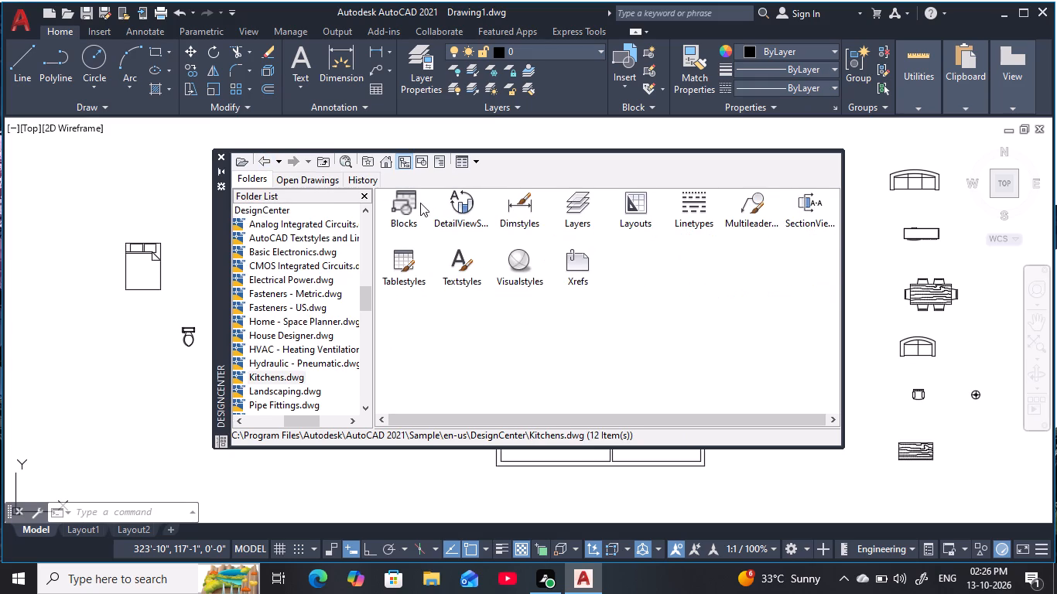
double_click(419, 202)
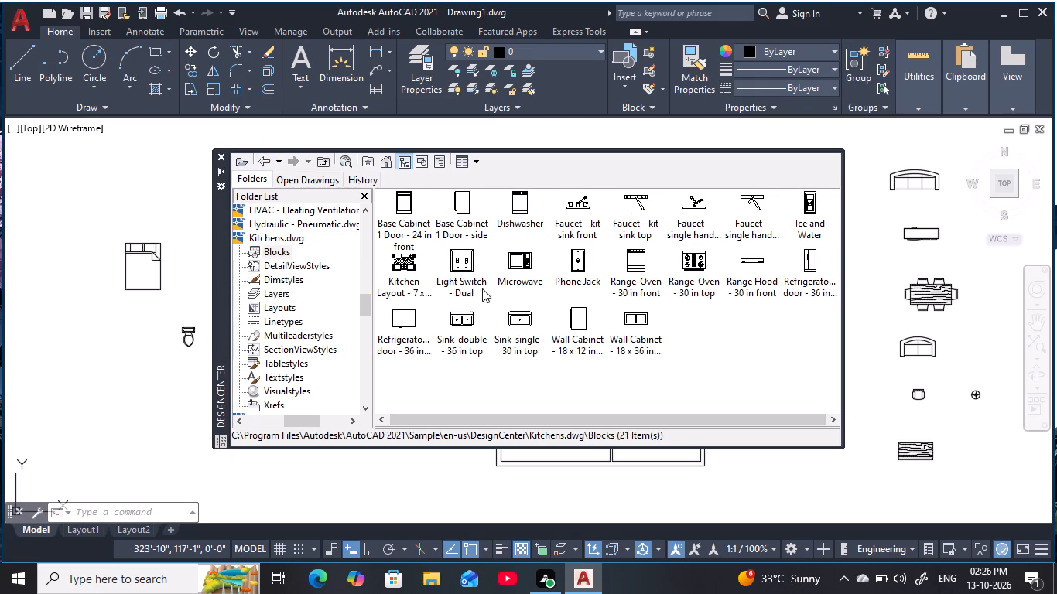
drag(688, 267, 146, 377)
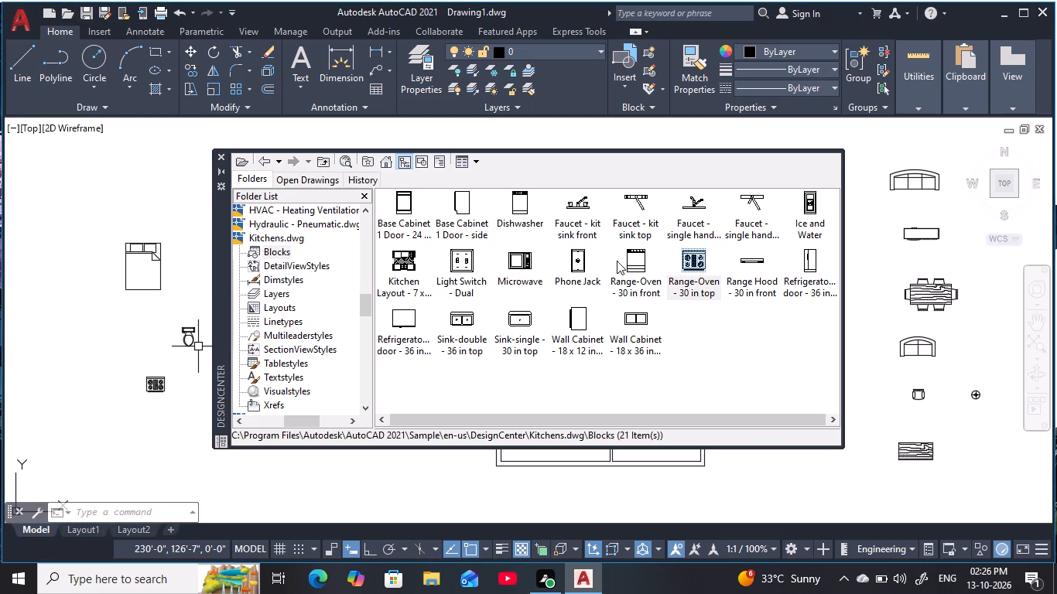
drag(631, 254, 111, 422)
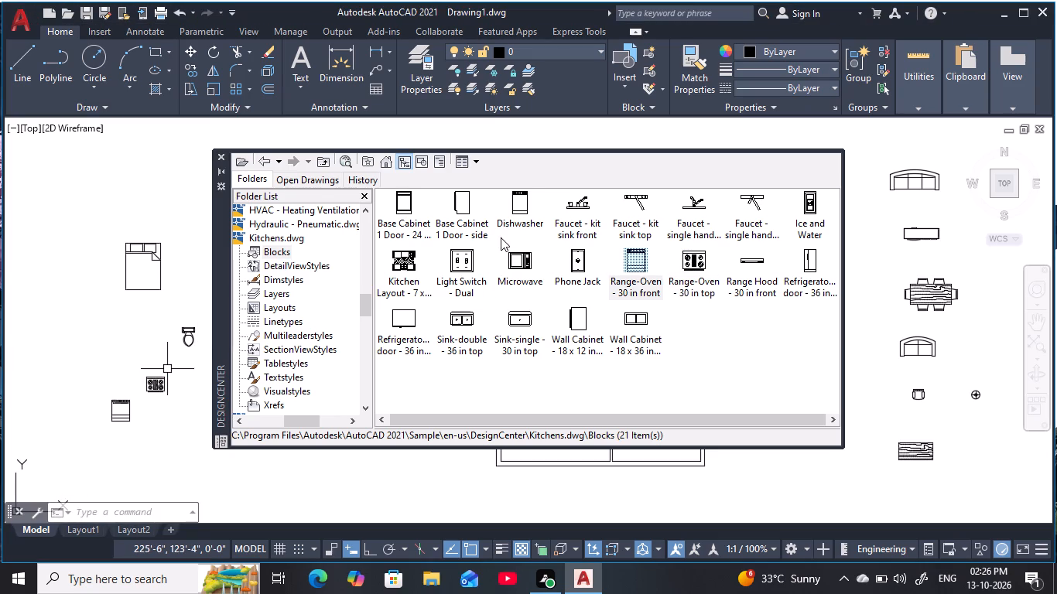
Place the Dishwasher, Sink-single - 30 in top and 36 in refrigerator blocks near the range-ovens, and close DesignCenter.
drag(520, 200, 126, 362)
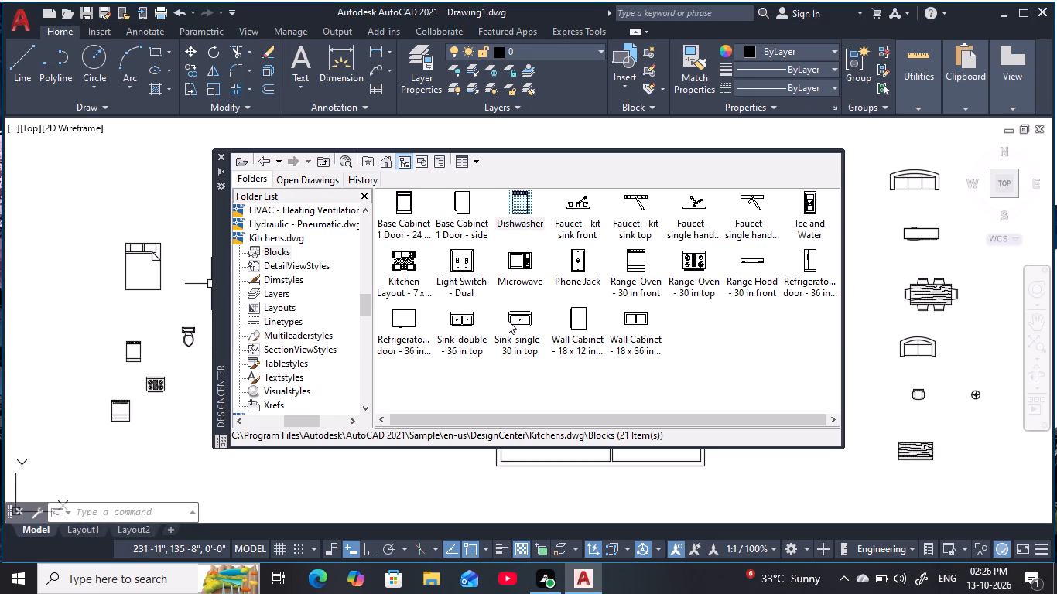
drag(508, 320, 178, 418)
drag(416, 322, 106, 367)
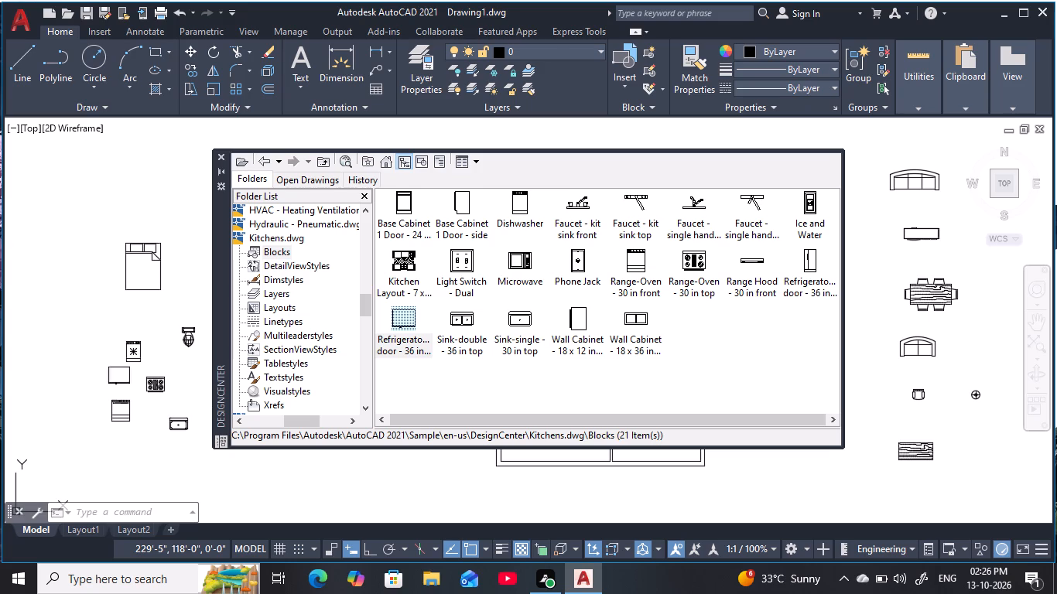
drag(106, 367, 88, 372)
click(224, 154)
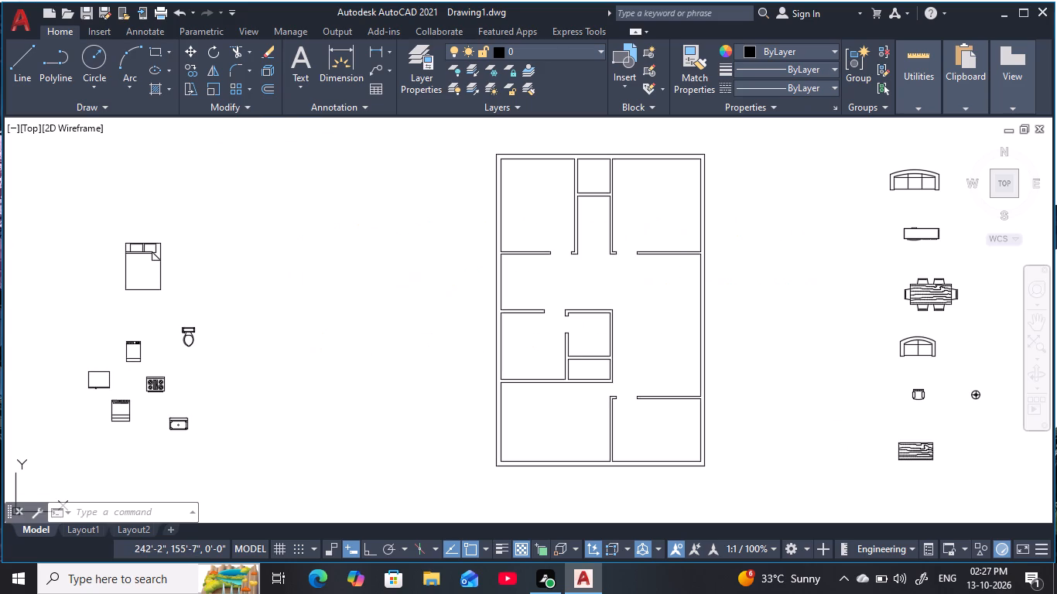
key(Escape)
key(Escape)
key(Escape)
key(Escape)
key(Escape)
Rotate the double bed west of the floor plan by 90° so its headboard faces west.
click(162, 257)
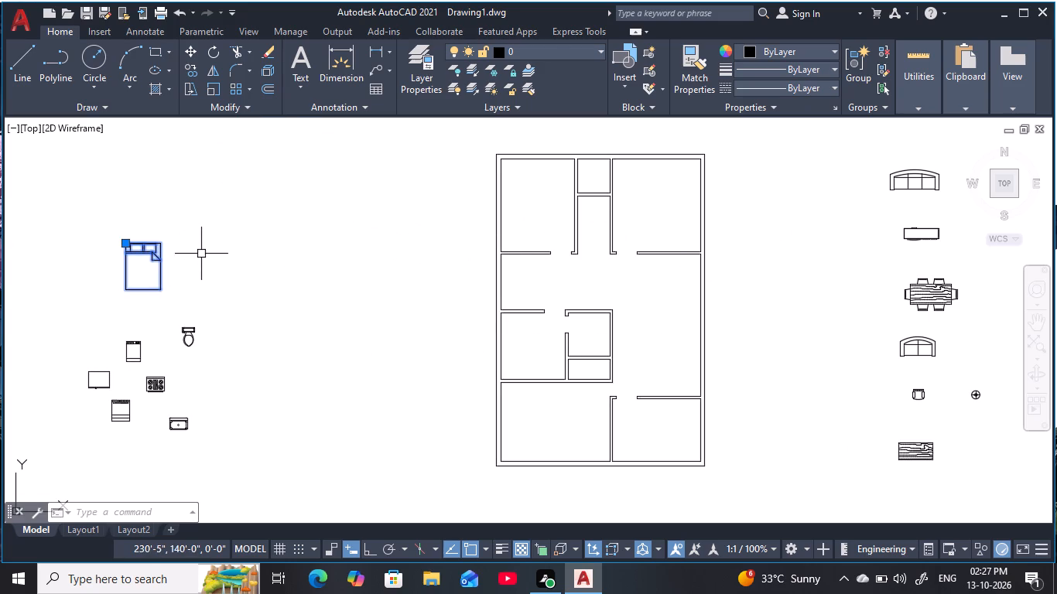
key(r)
text(o)
key(space)
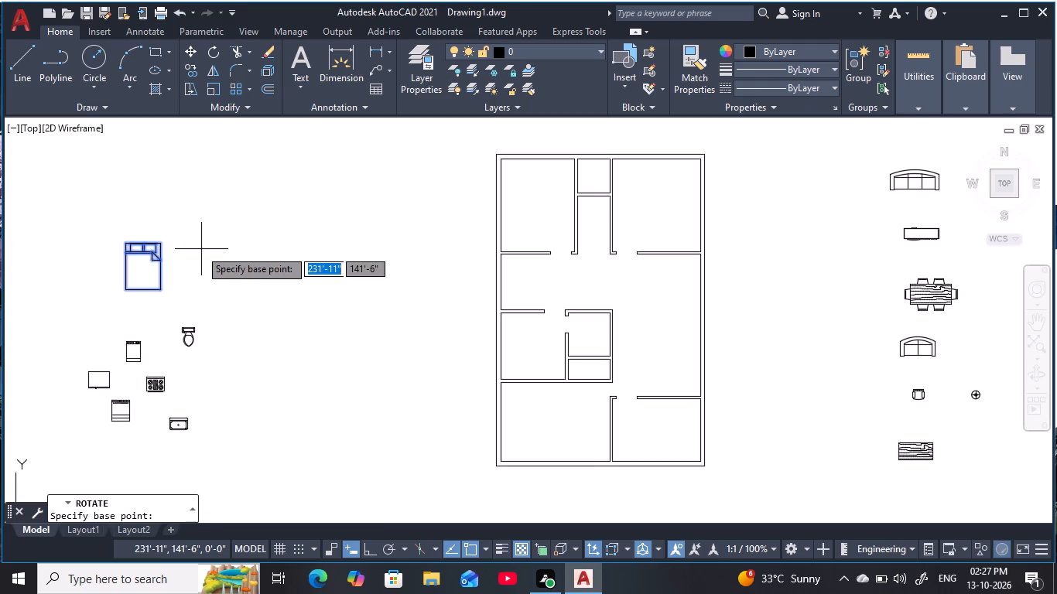
click(179, 258)
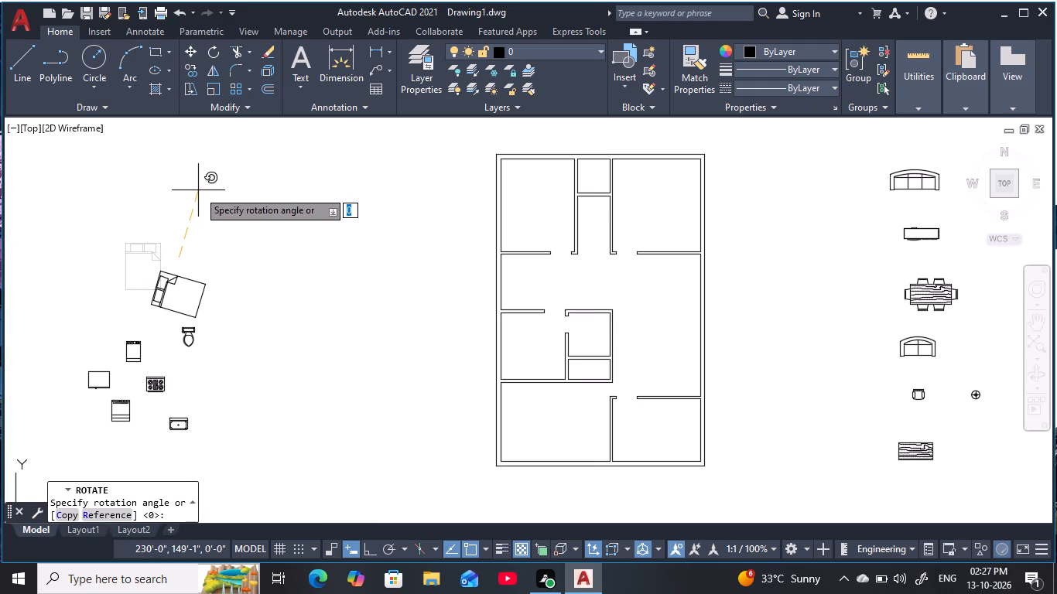
key(F8)
click(198, 190)
key(Escape)
key(Escape)
key(Escape)
key(Escape)
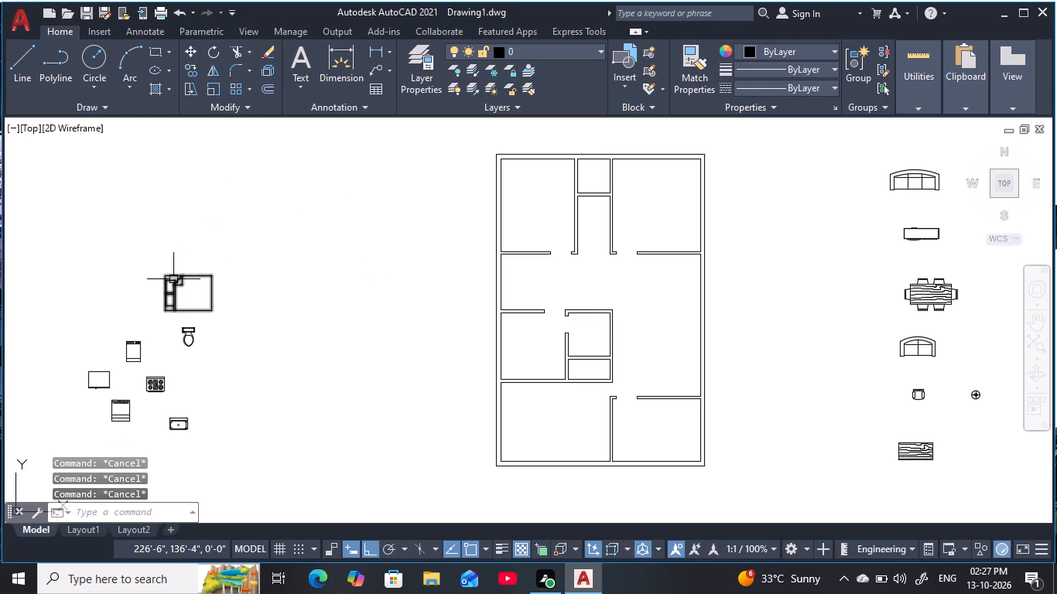
Copy the rotated bed from its headboard midpoint into the northwest room, headboard just off the west wall.
click(173, 281)
key(c)
key(o)
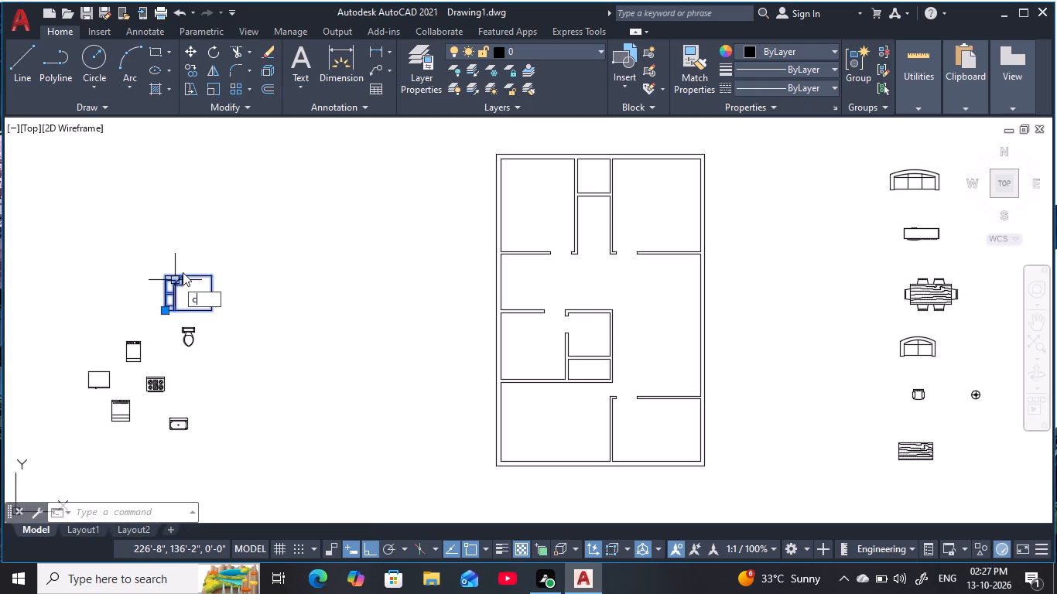
key(space)
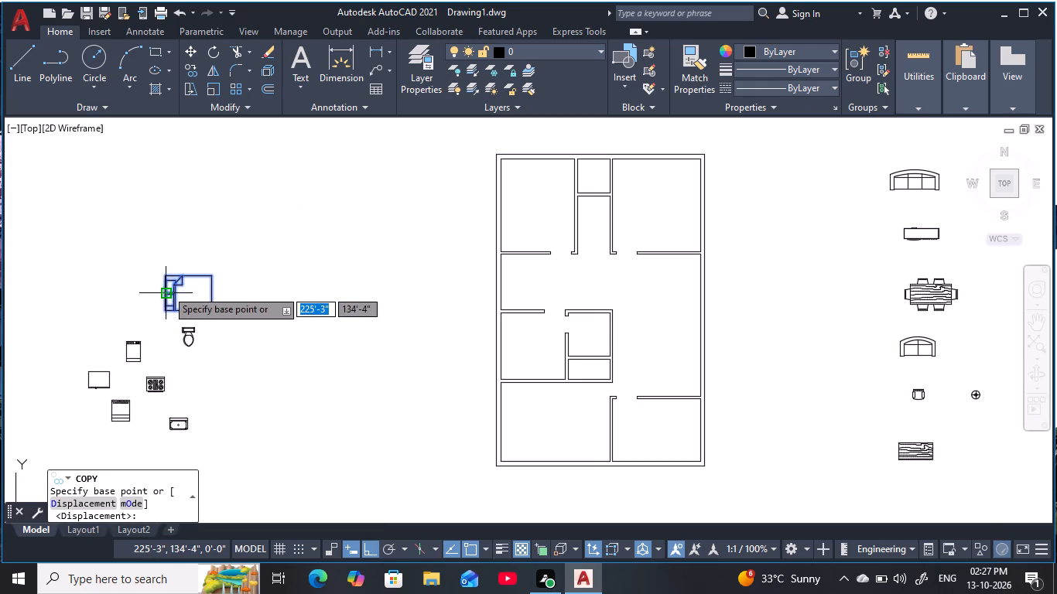
scroll(166, 289, up, 4)
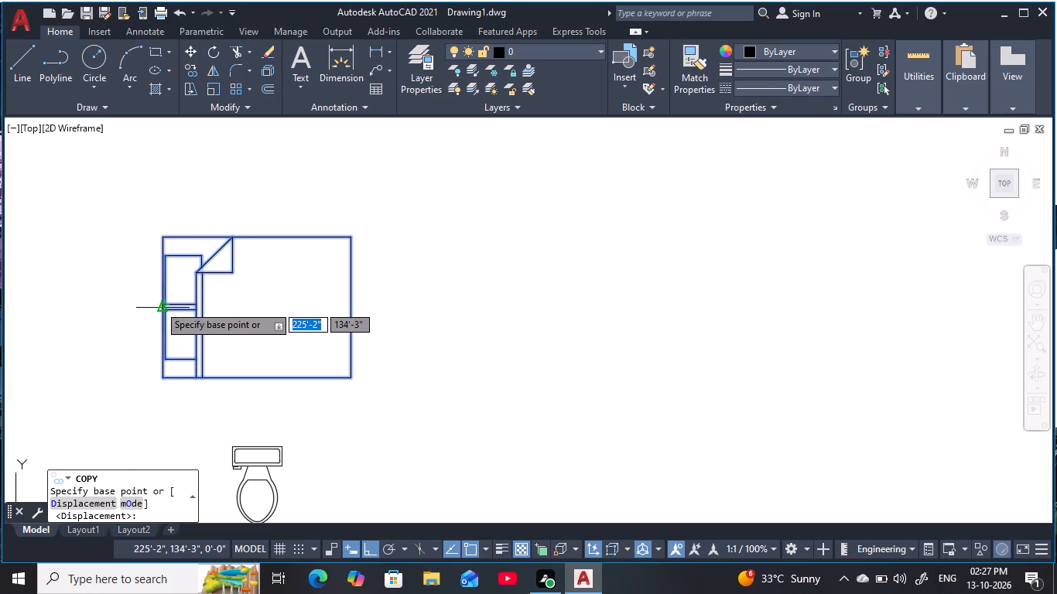
click(159, 305)
scroll(392, 261, down, 2)
middle_drag(403, 261, 316, 292)
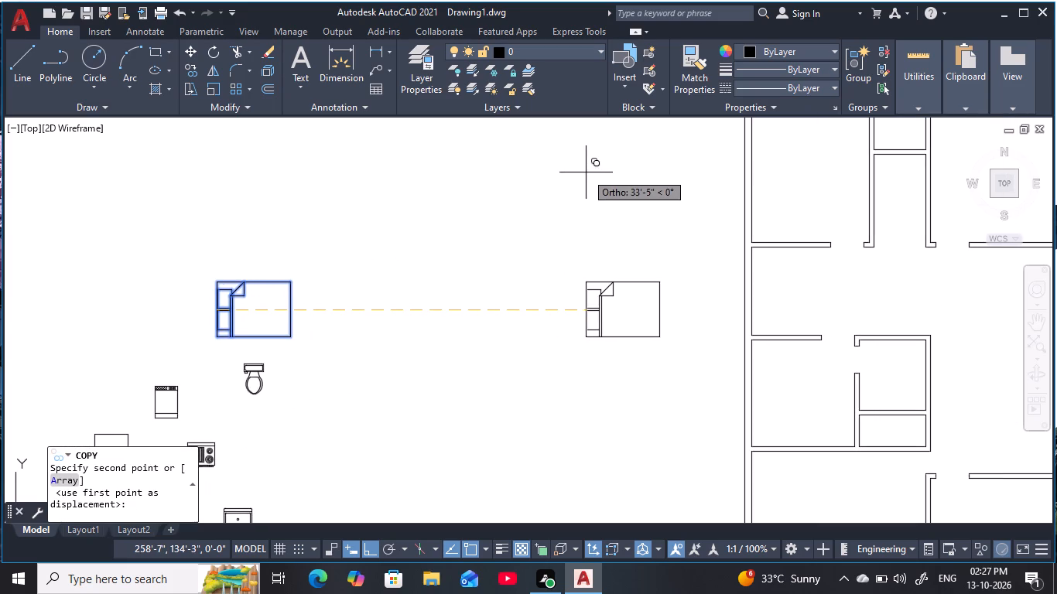
key(F8)
middle_drag(628, 187, 487, 282)
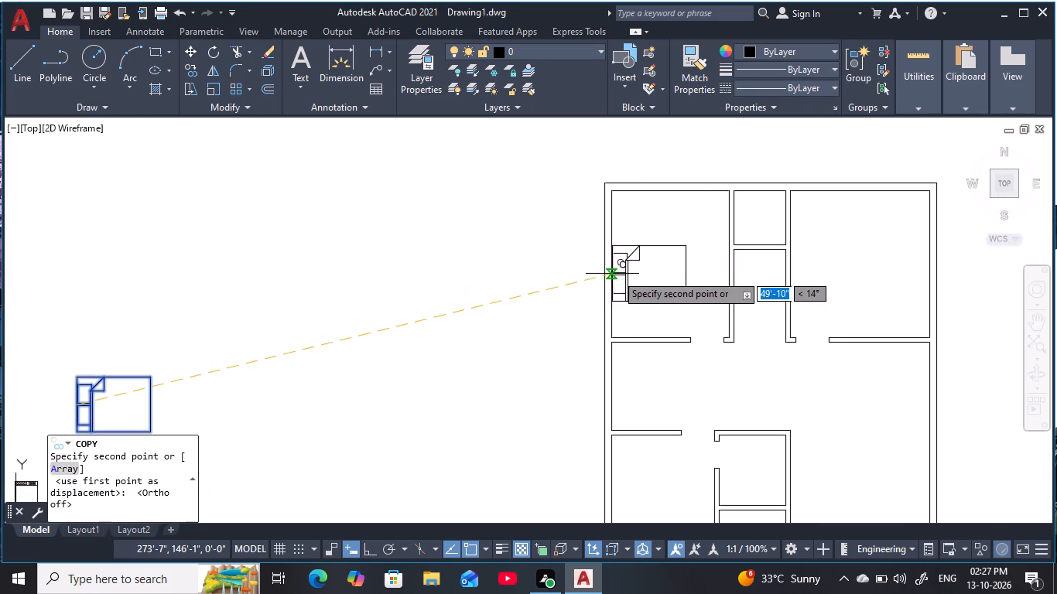
scroll(618, 271, up, 2)
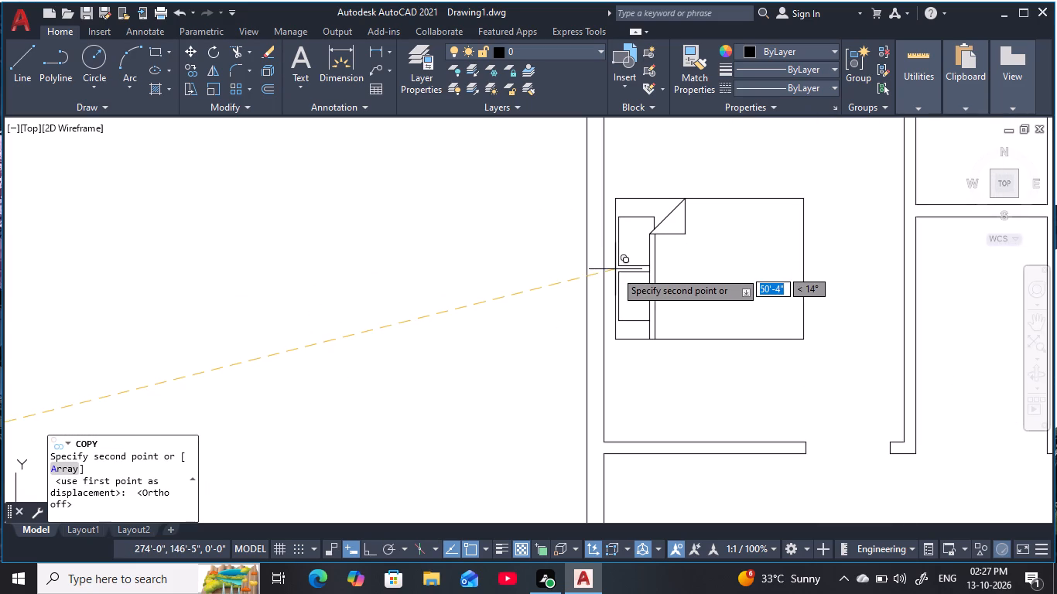
middle_drag(625, 264, 609, 282)
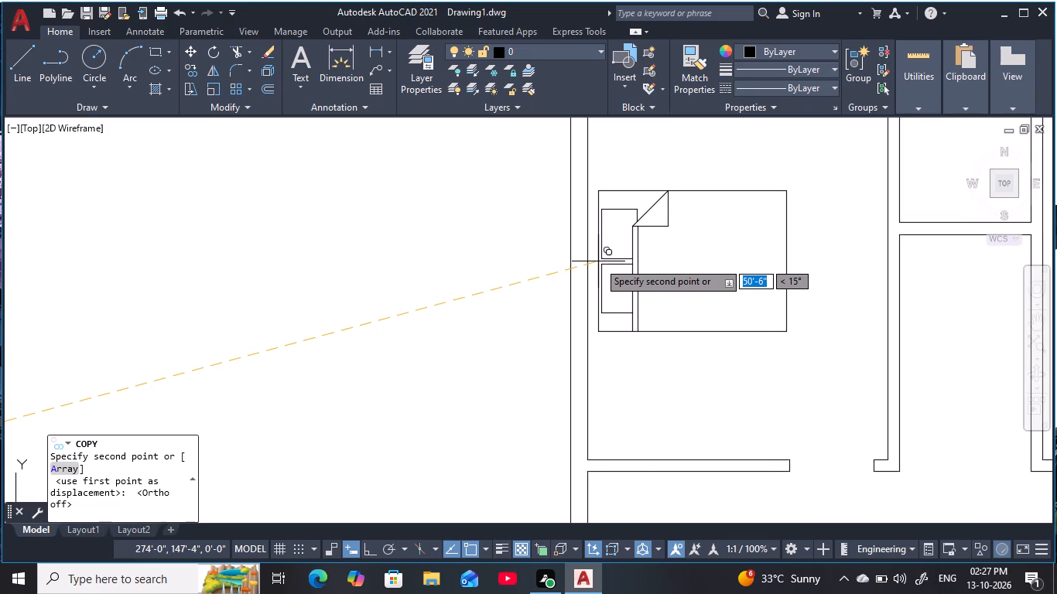
middle_drag(598, 261, 580, 291)
scroll(586, 284, down, 1)
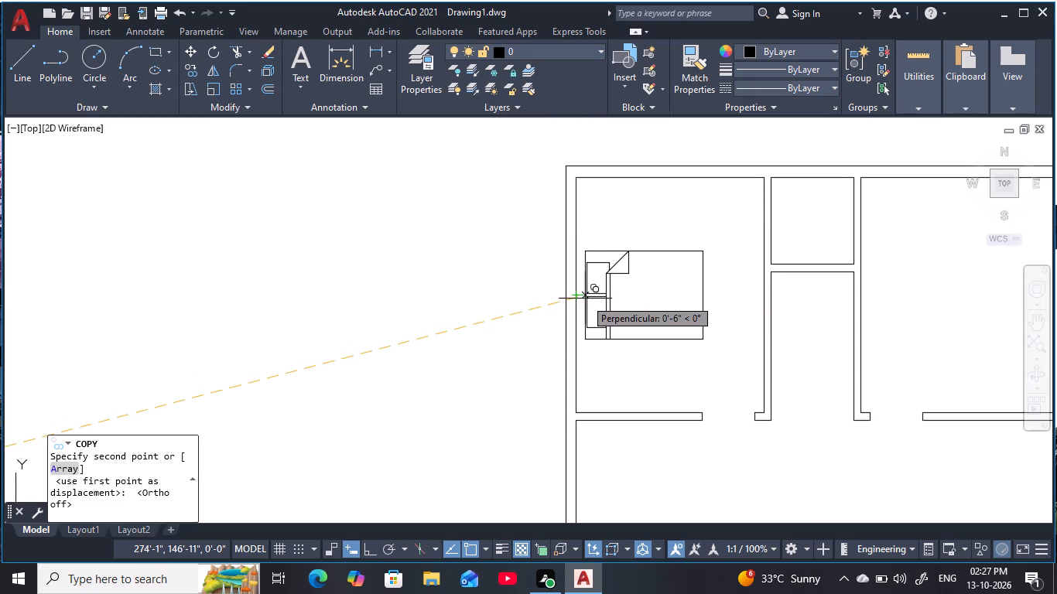
click(584, 304)
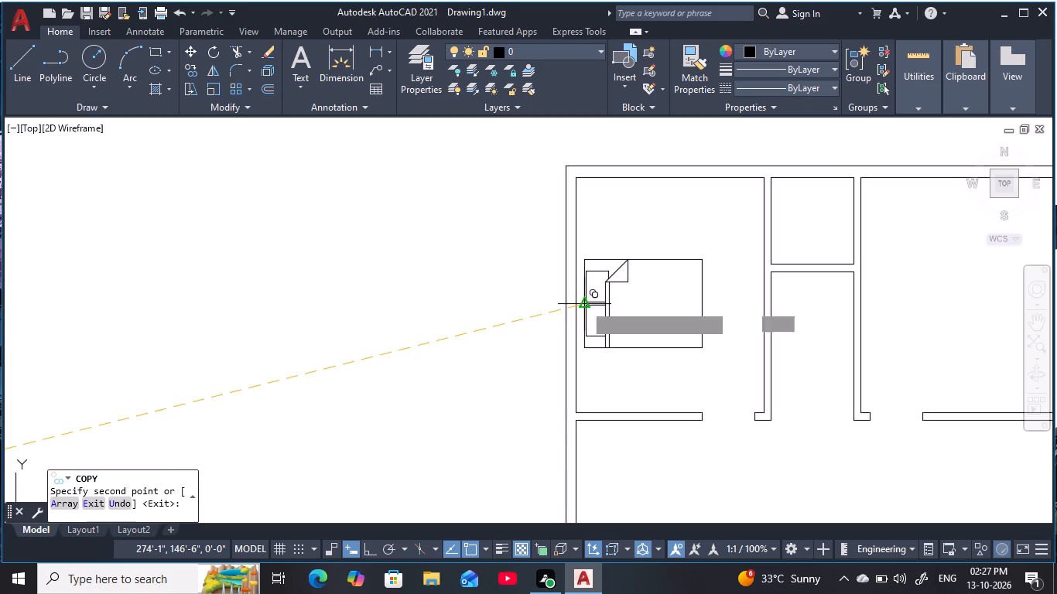
Place a second copy of the bed in the open central area east of the small inner rooms.
scroll(631, 316, down, 2)
middle_drag(635, 316, 522, 223)
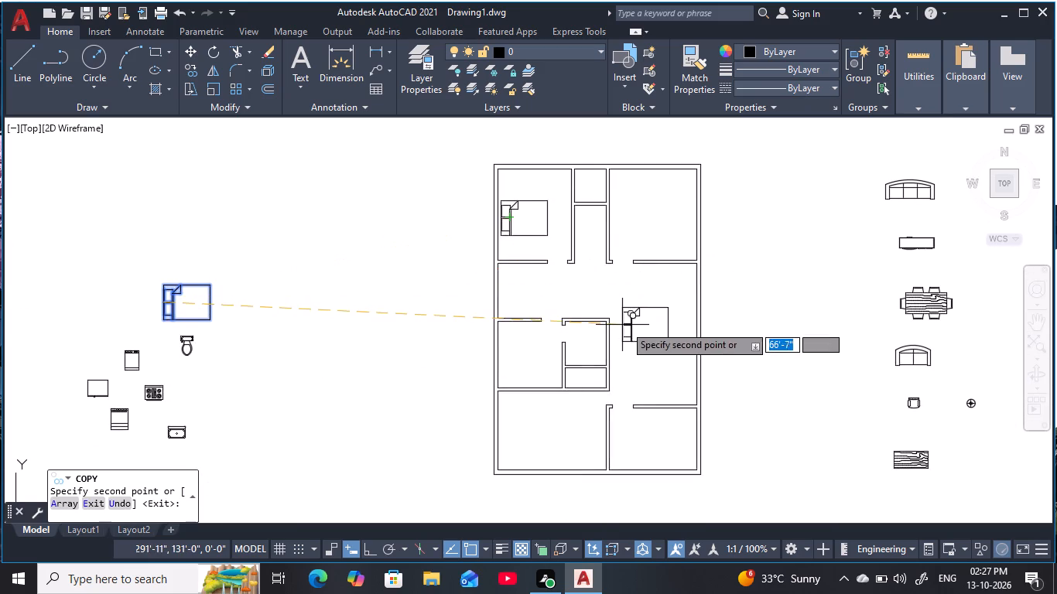
middle_drag(625, 325, 745, 285)
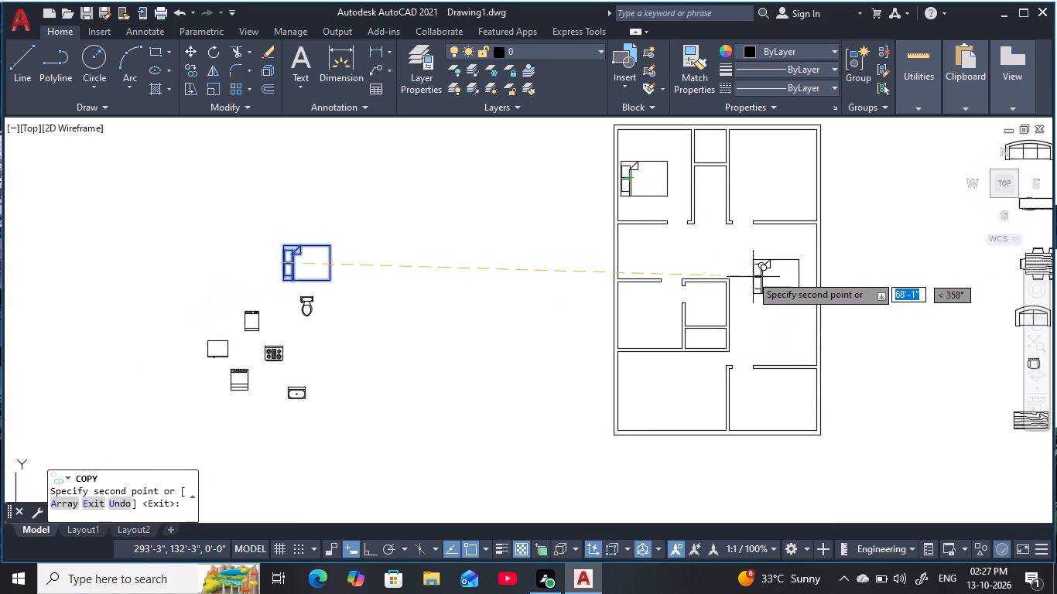
click(747, 282)
key(Escape)
key(Escape)
key(Escape)
key(Escape)
Rotate the bed copy in the central area by 270° so its headboard faces north.
click(754, 275)
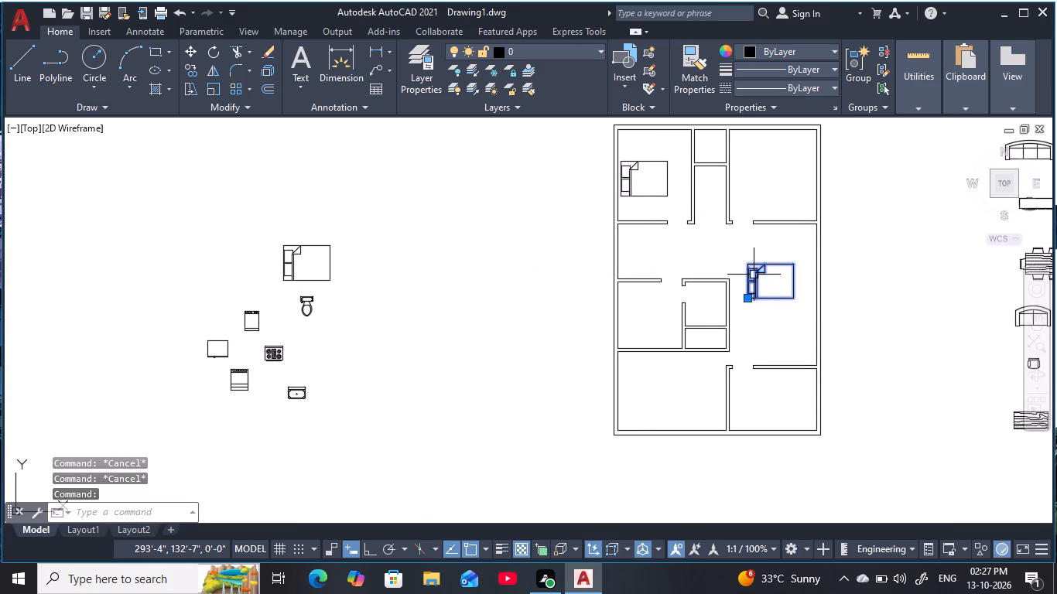
text(ro)
key(space)
click(774, 292)
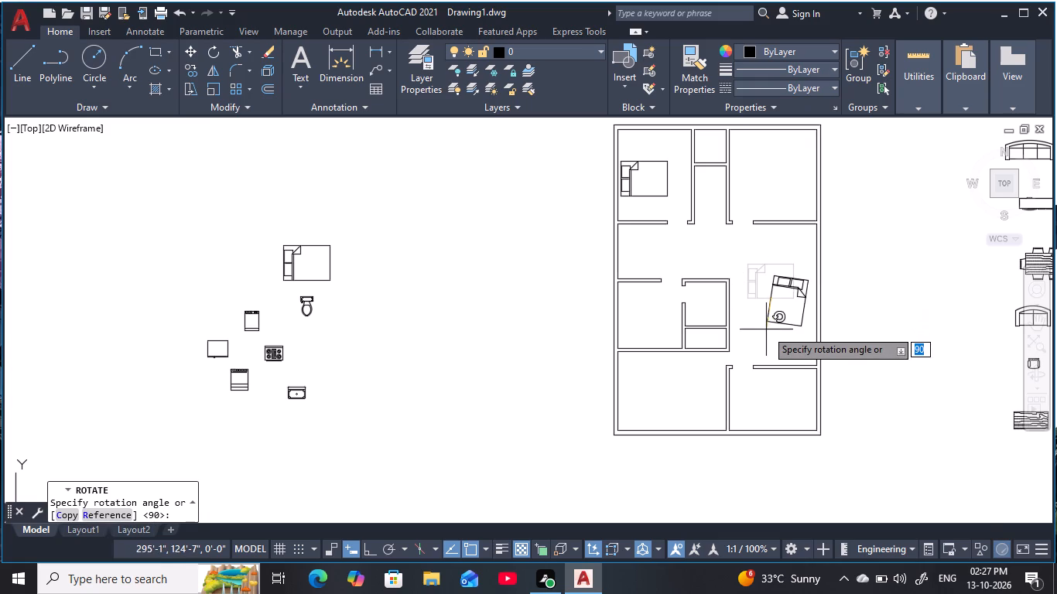
key(F8)
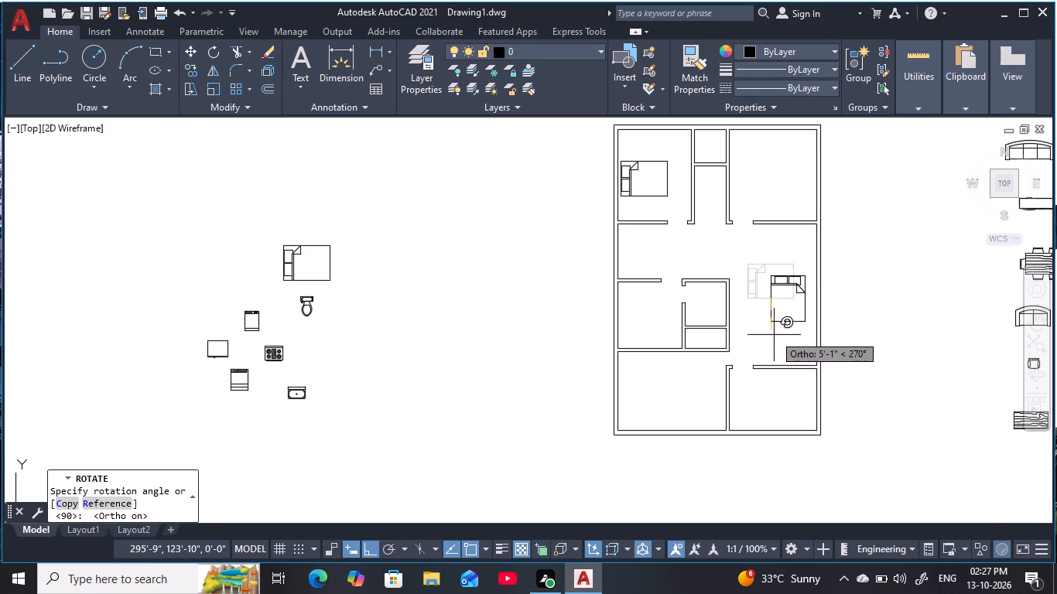
click(774, 335)
key(Escape)
key(Escape)
key(Escape)
key(Escape)
key(Escape)
Move the north-facing bed straight down into the southeast room, headboard just below that room's north wall.
click(779, 283)
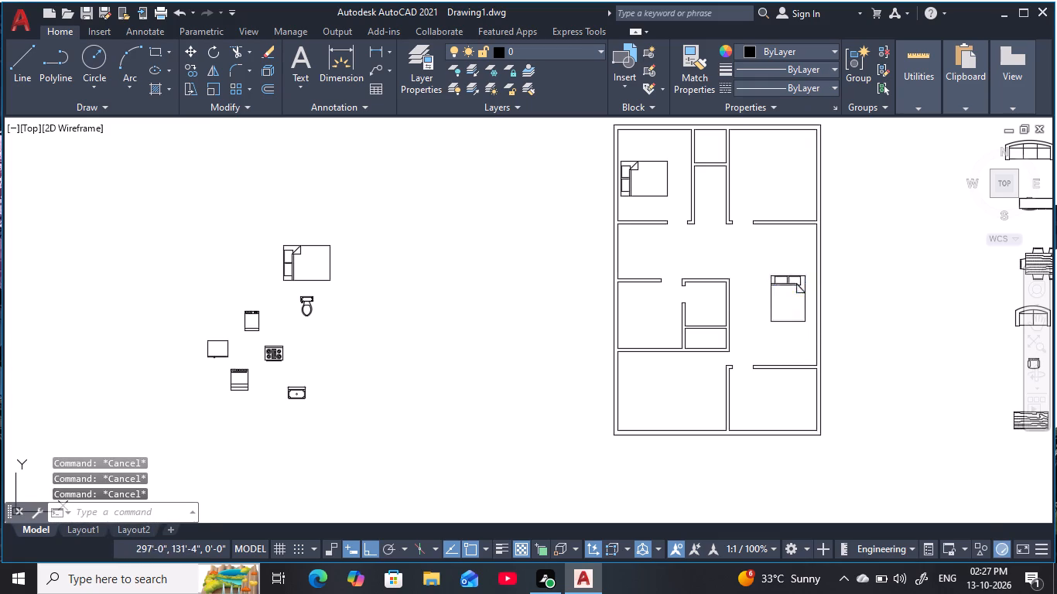
text(m)
key(space)
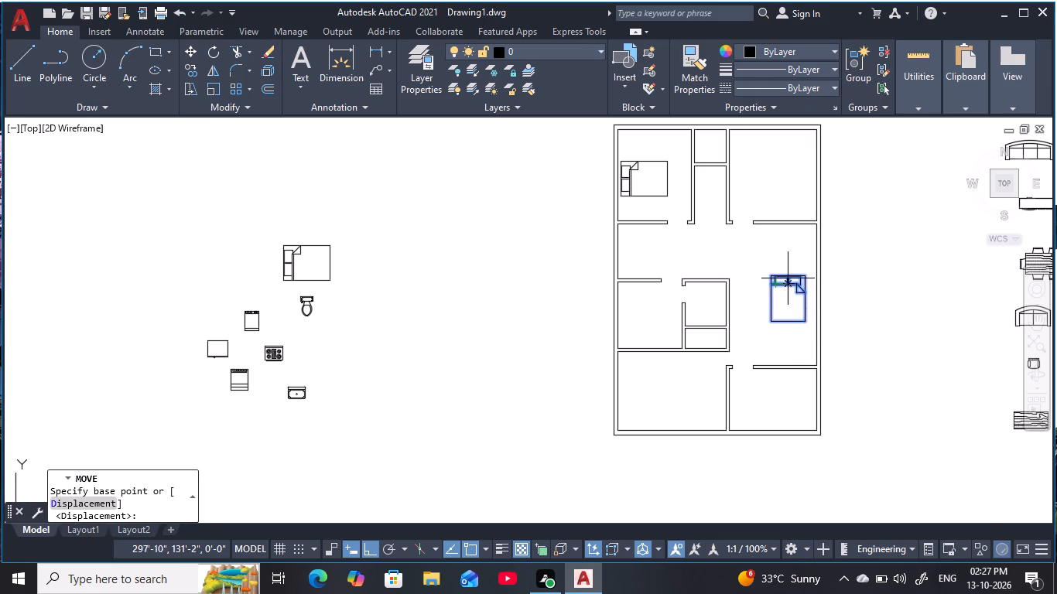
click(785, 278)
middle_drag(787, 206, 764, 301)
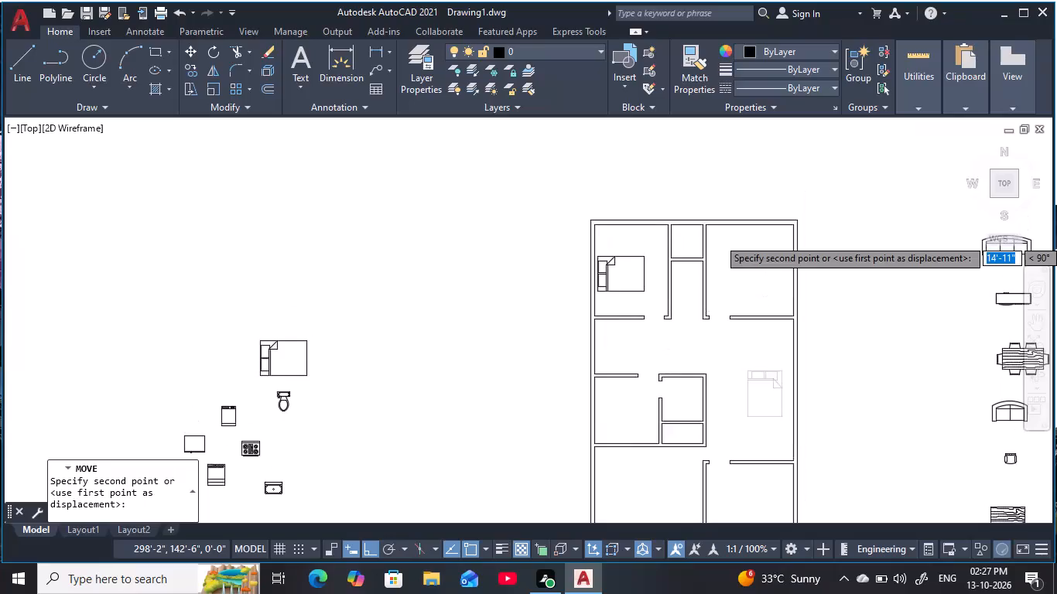
middle_drag(764, 301, 816, 140)
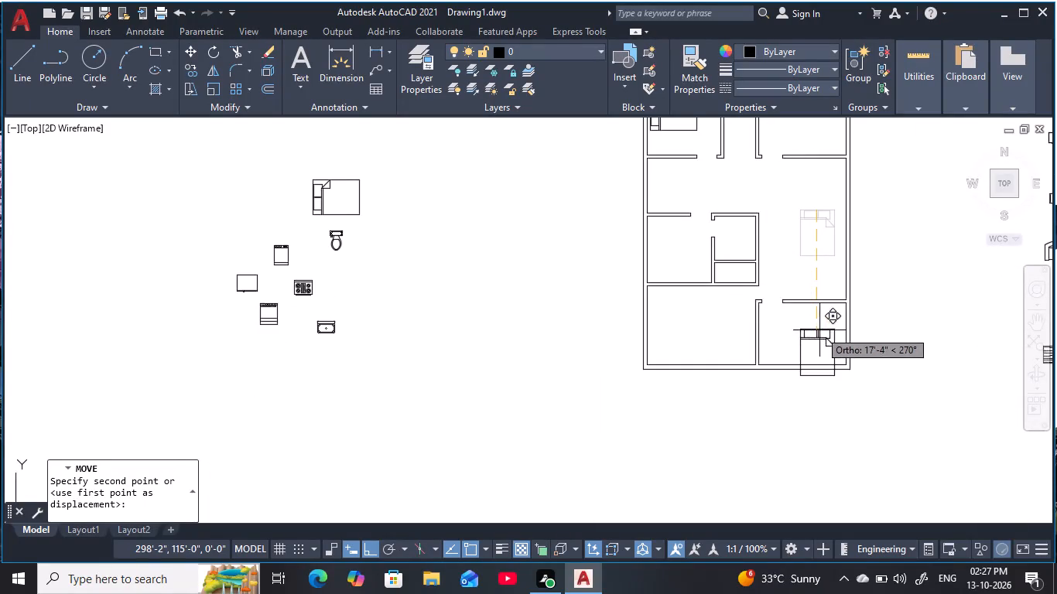
middle_drag(821, 322, 814, 279)
scroll(815, 273, up, 3)
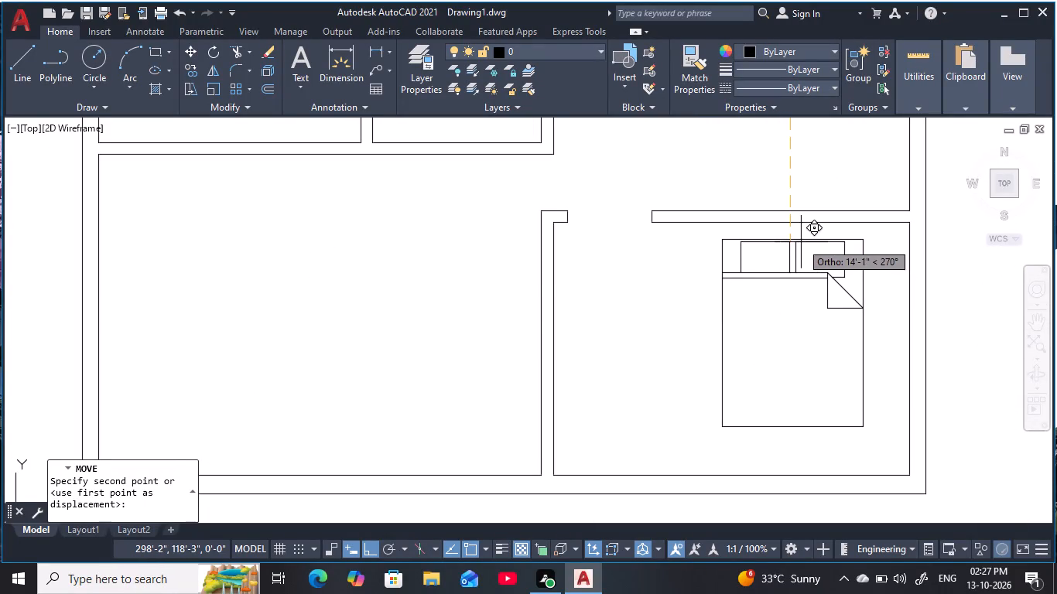
click(788, 243)
scroll(787, 225, down, 1)
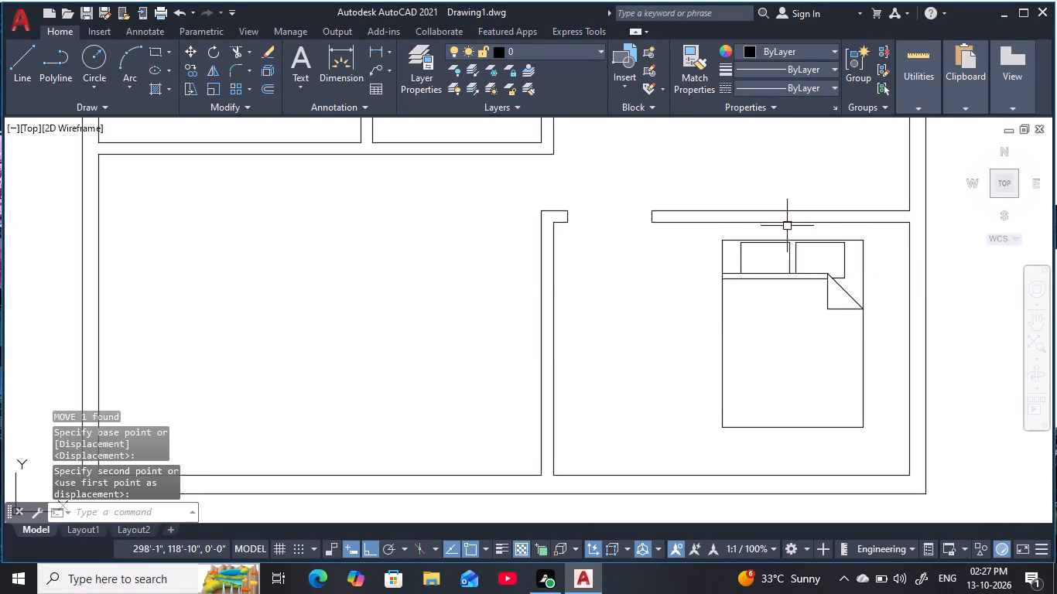
scroll(787, 226, down, 1)
middle_drag(785, 215, 771, 272)
key(Escape)
key(Escape)
key(Escape)
key(Escape)
Rotate the original bed west of the floor plan by 180° so its headboard faces east.
middle_drag(774, 227, 873, 357)
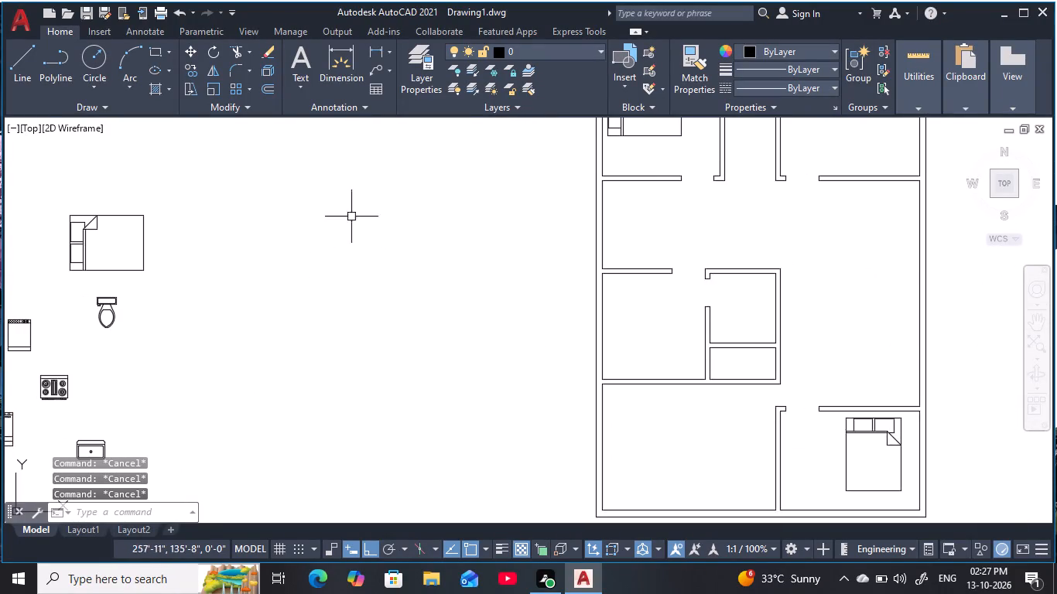
middle_drag(297, 201, 486, 286)
scroll(486, 286, down, 2)
middle_drag(525, 271, 613, 245)
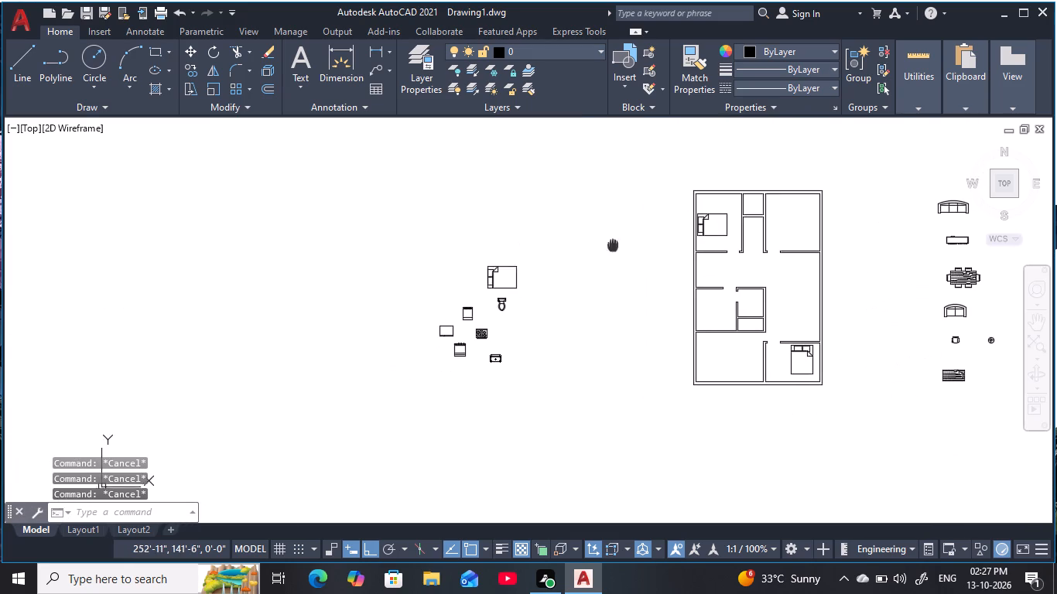
click(498, 271)
text(ro)
key(space)
click(511, 260)
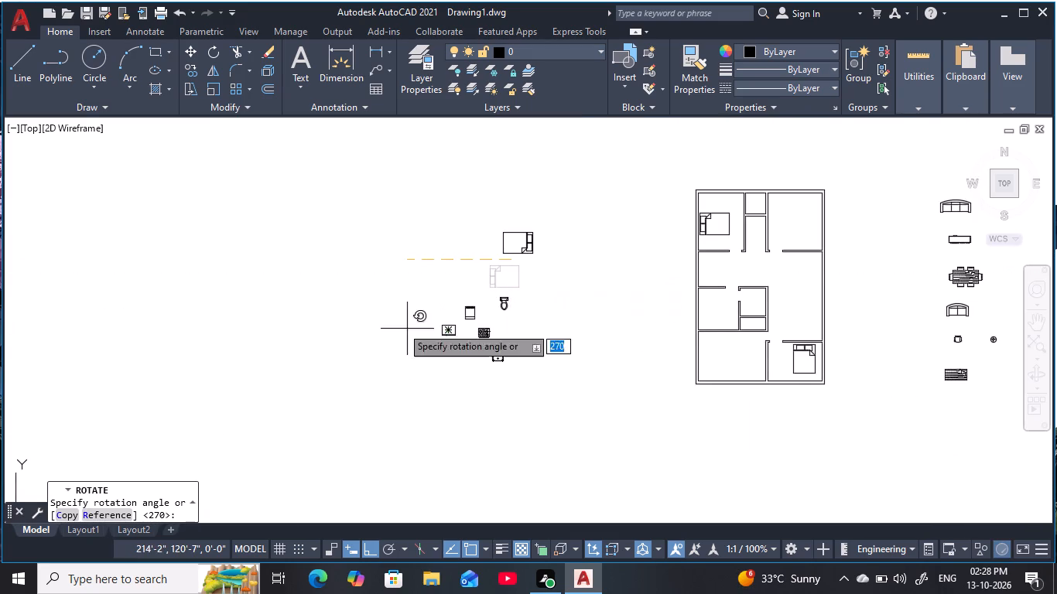
click(385, 316)
key(Escape)
key(Escape)
key(Escape)
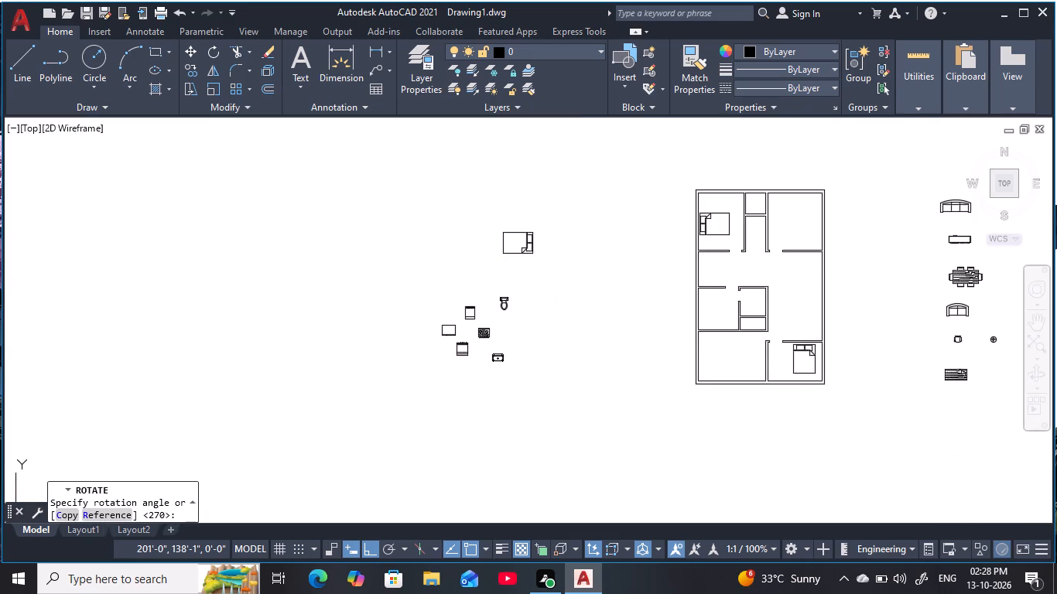
key(Escape)
key(Escape)
Move the east-facing bed from its headboard corner into the northeast room, headboard just off the east wall.
click(530, 251)
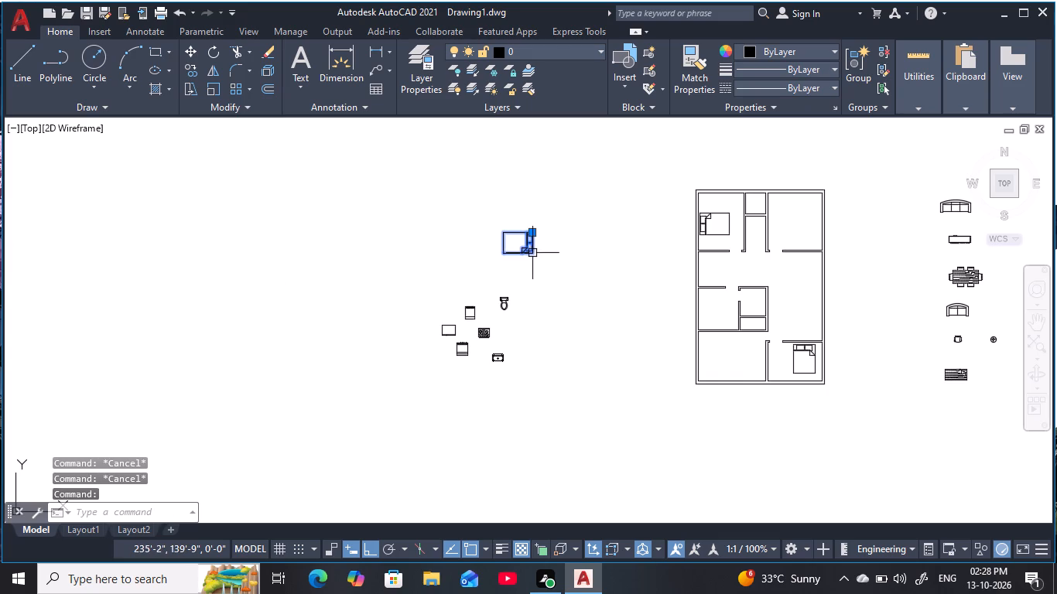
text(m)
key(space)
click(533, 254)
middle_click(805, 254)
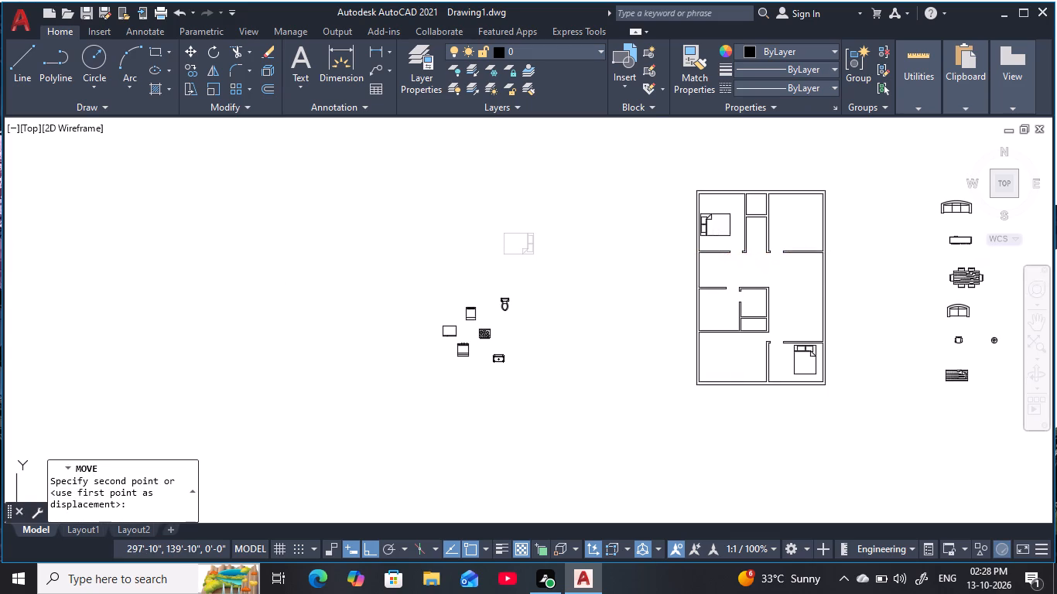
scroll(806, 254, up, 2)
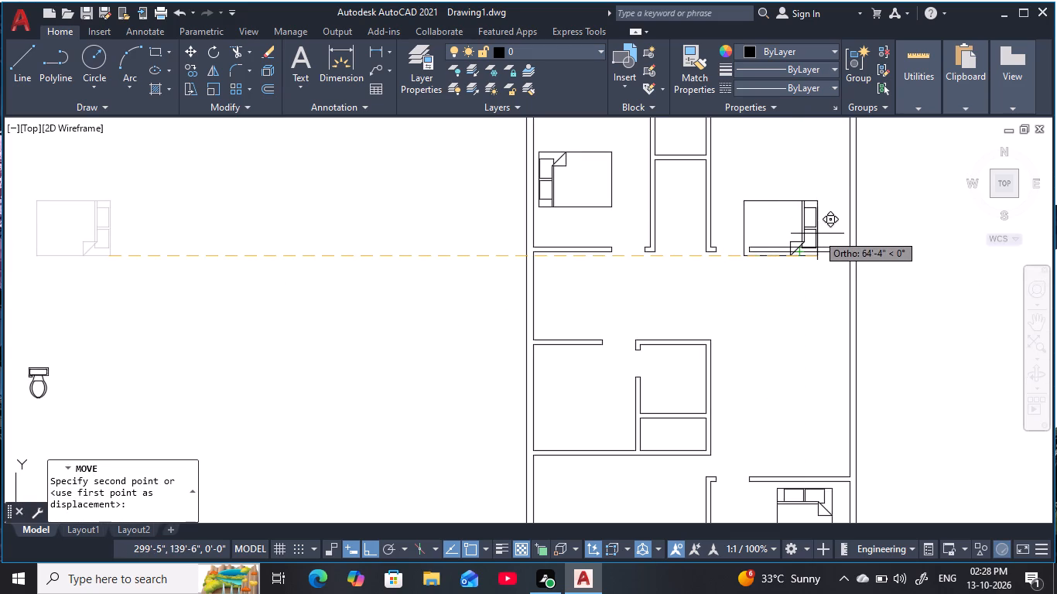
key(F8)
middle_drag(819, 227, 746, 340)
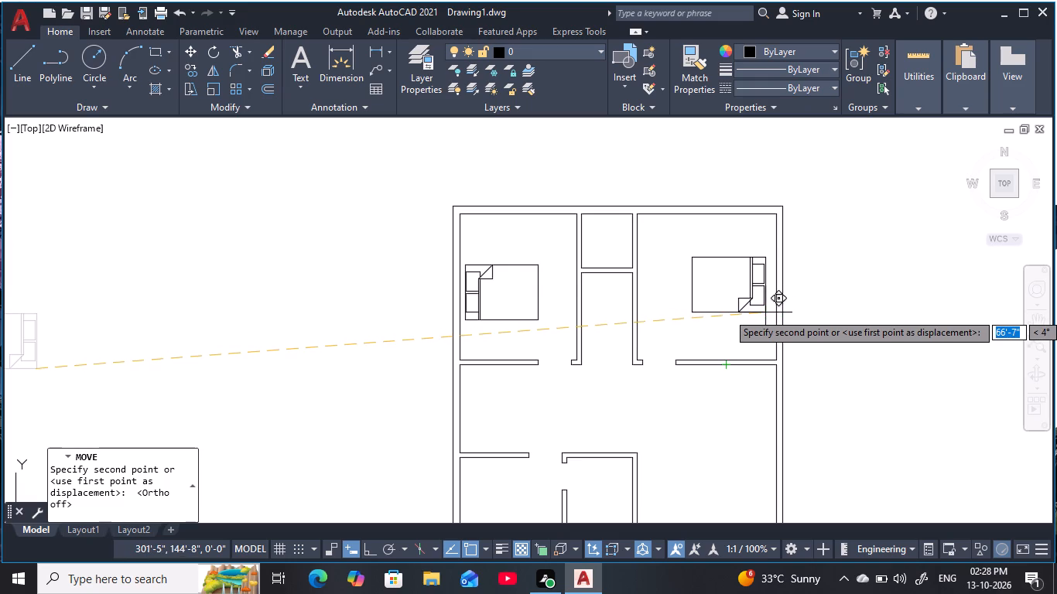
click(768, 309)
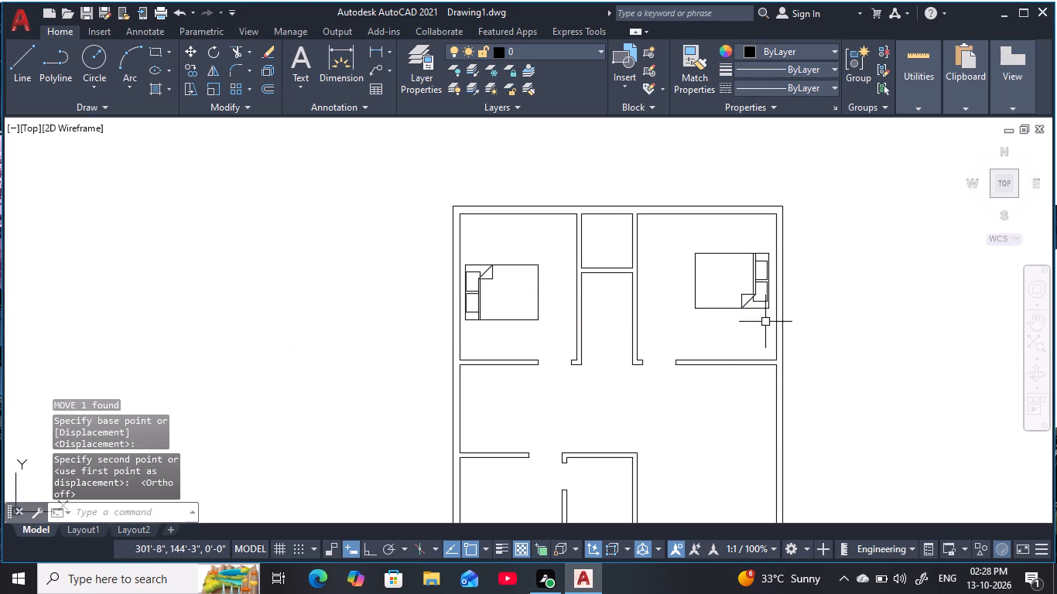
scroll(743, 350, down, 1)
middle_drag(743, 351, 751, 312)
key(Escape)
key(Escape)
key(Escape)
key(Escape)
key(Escape)
key(Escape)
Move the northwest room's bed a few inches east, leaving a slightly larger gap between its headboard and the west wall.
scroll(608, 298, up, 1)
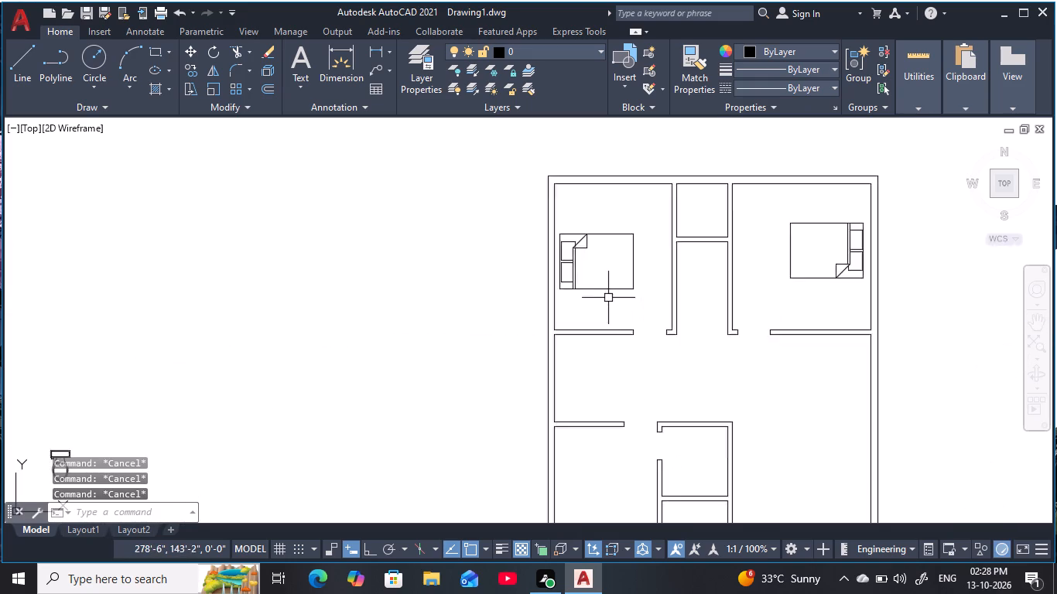
key(Escape)
scroll(607, 297, up, 2)
key(Escape)
click(617, 287)
click(615, 265)
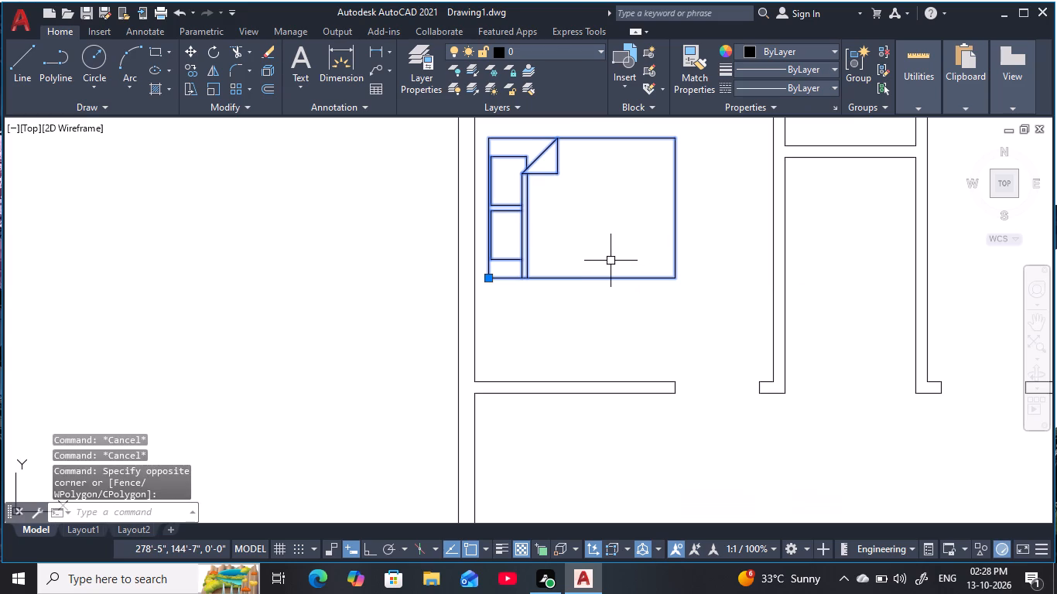
text(m)
key(space)
click(676, 281)
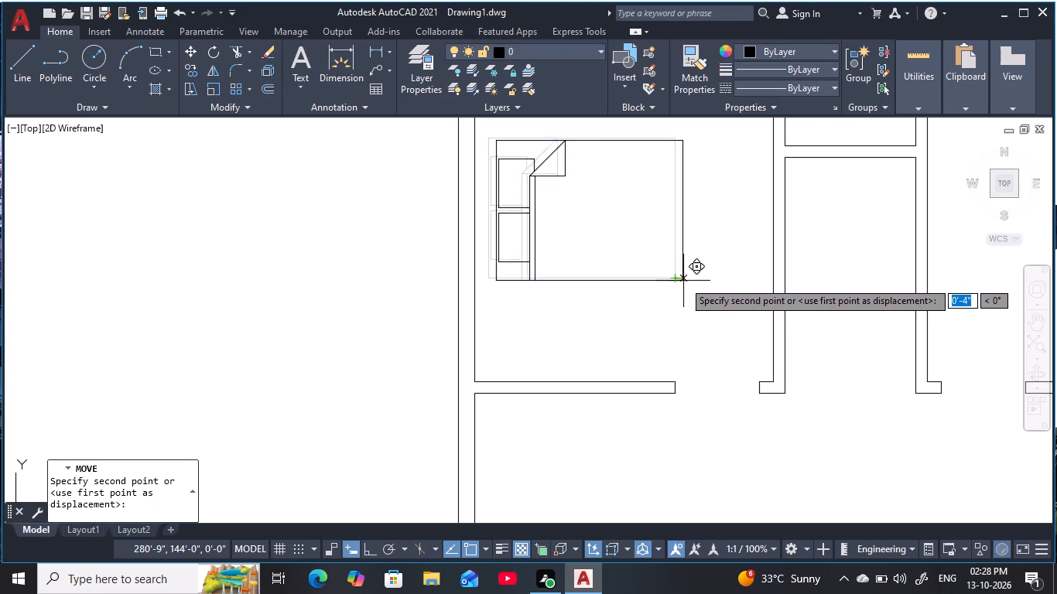
click(686, 281)
scroll(689, 281, down, 2)
middle_drag(691, 282, 638, 280)
key(Escape)
key(Escape)
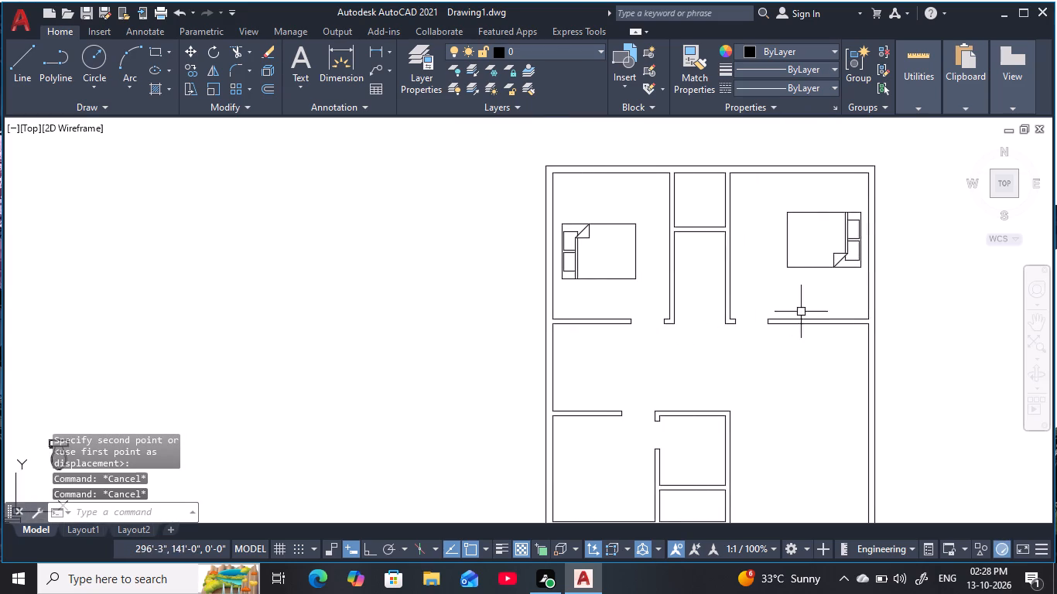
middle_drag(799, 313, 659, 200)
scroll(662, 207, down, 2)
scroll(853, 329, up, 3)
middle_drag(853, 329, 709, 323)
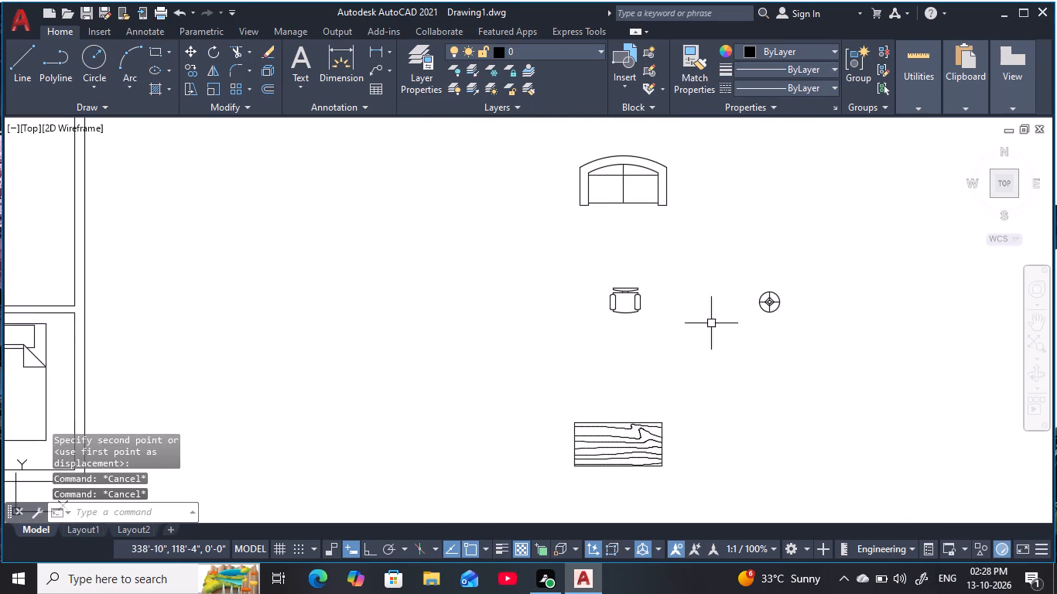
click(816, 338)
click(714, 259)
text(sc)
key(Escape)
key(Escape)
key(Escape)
Move the round lamp block from east of the plan into the northeast room, just south of the bed's headboard end.
click(772, 305)
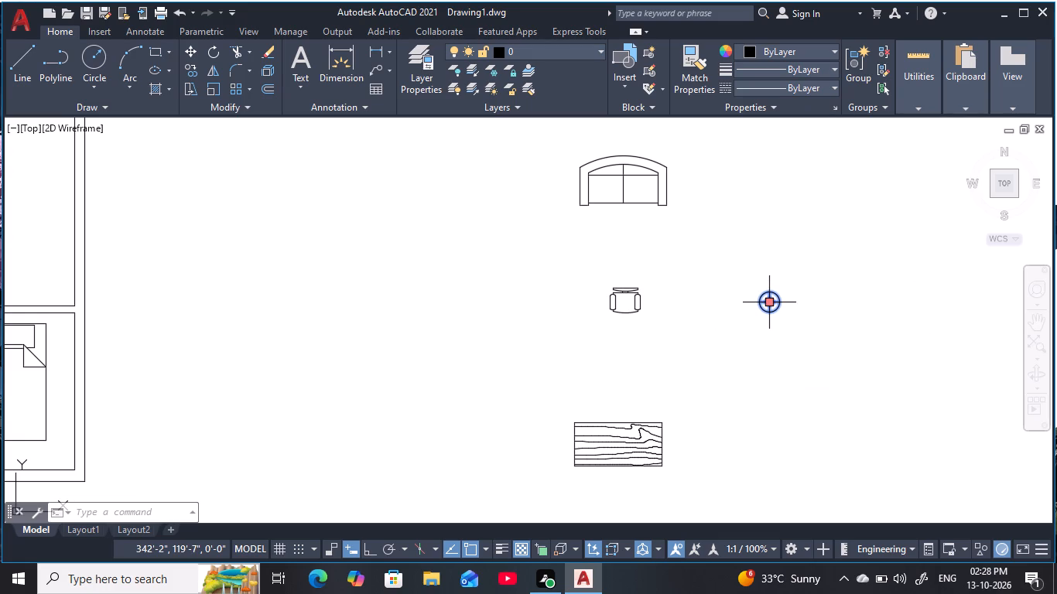
text(m)
key(space)
click(772, 307)
middle_drag(554, 245, 880, 545)
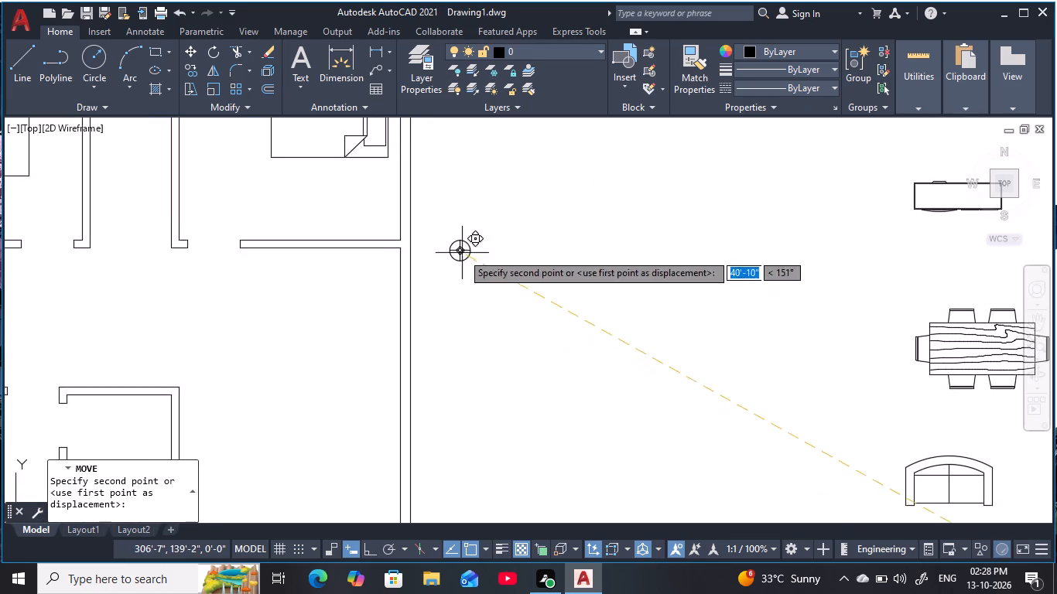
middle_drag(460, 252, 571, 401)
scroll(494, 357, up, 3)
middle_drag(463, 269, 491, 326)
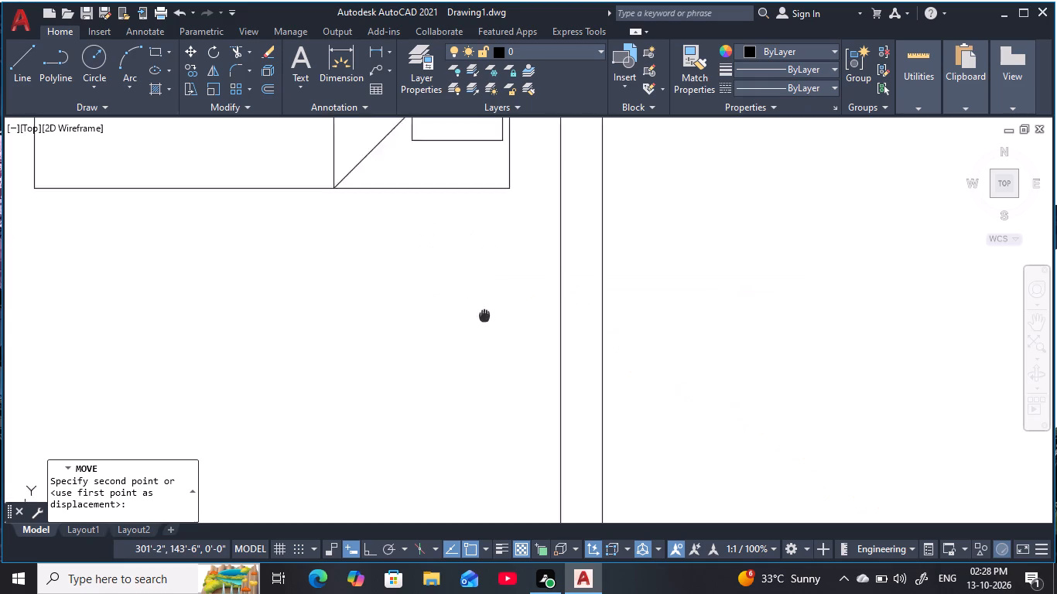
middle_drag(491, 326, 603, 409)
scroll(603, 403, down, 2)
scroll(599, 398, up, 1)
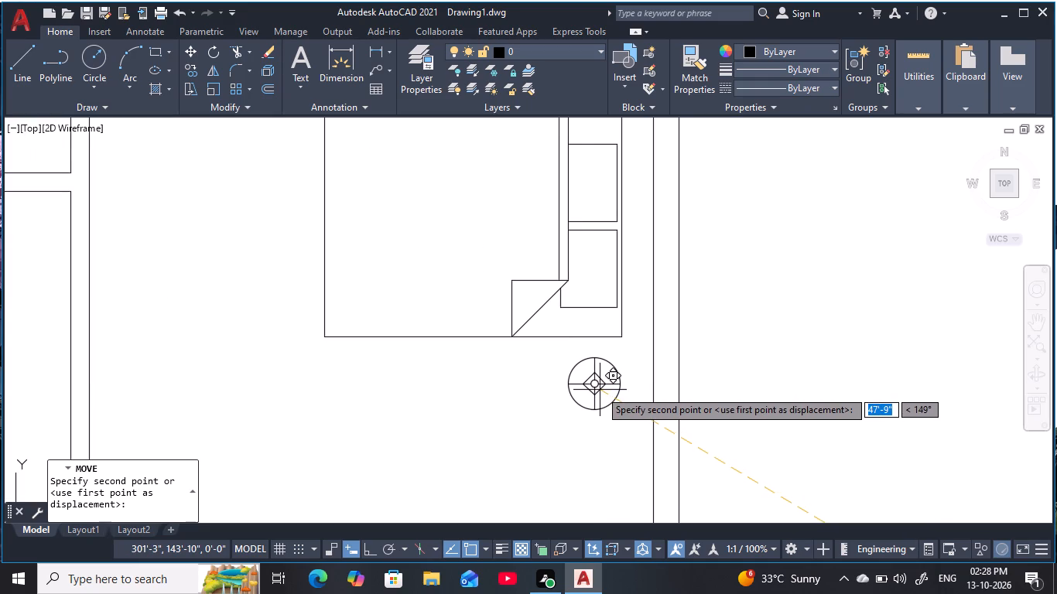
click(600, 391)
Copy the round lamp block straight up about 6'-11" to the north side of the northeast bed's headboard end.
middle_drag(593, 305, 582, 425)
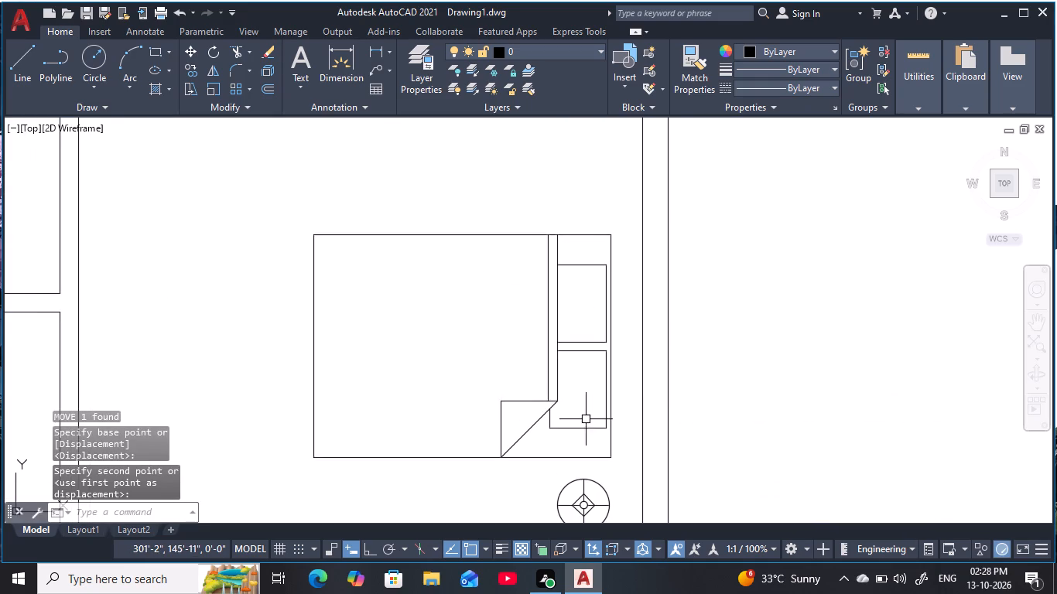
middle_drag(587, 418, 617, 252)
click(613, 332)
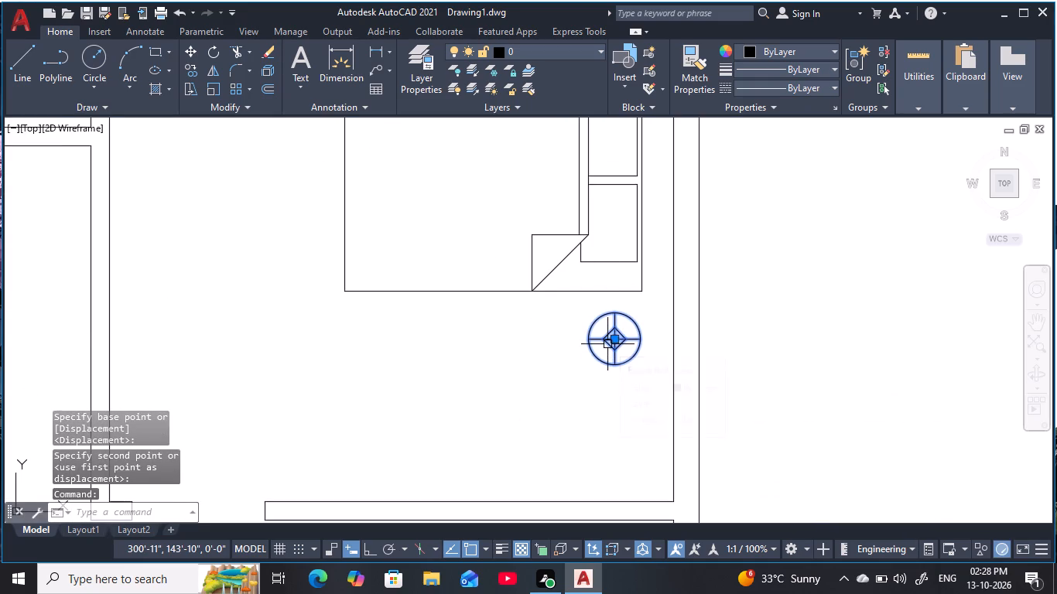
text(co)
key(space)
click(614, 342)
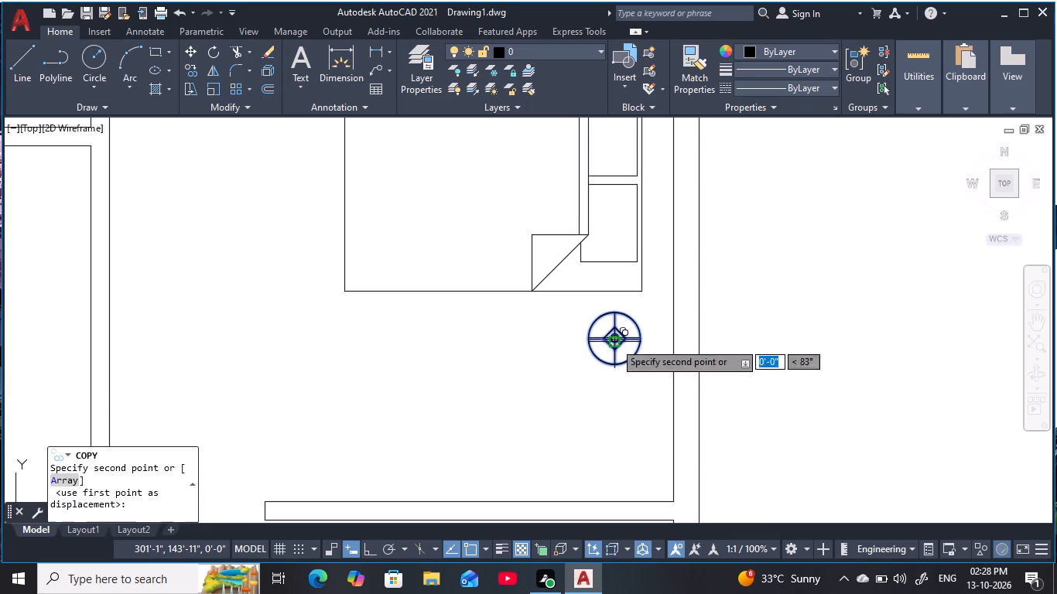
middle_drag(610, 250, 598, 380)
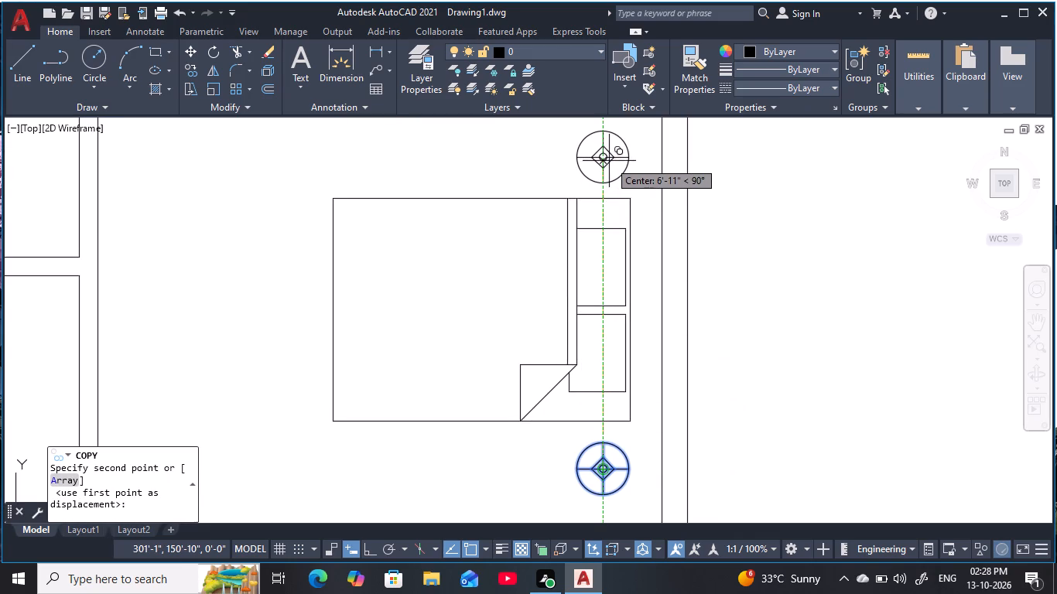
click(605, 157)
Place further copies of the lamp in the northwest room, just north and just south of the bed's headboard end.
middle_drag(492, 260, 590, 260)
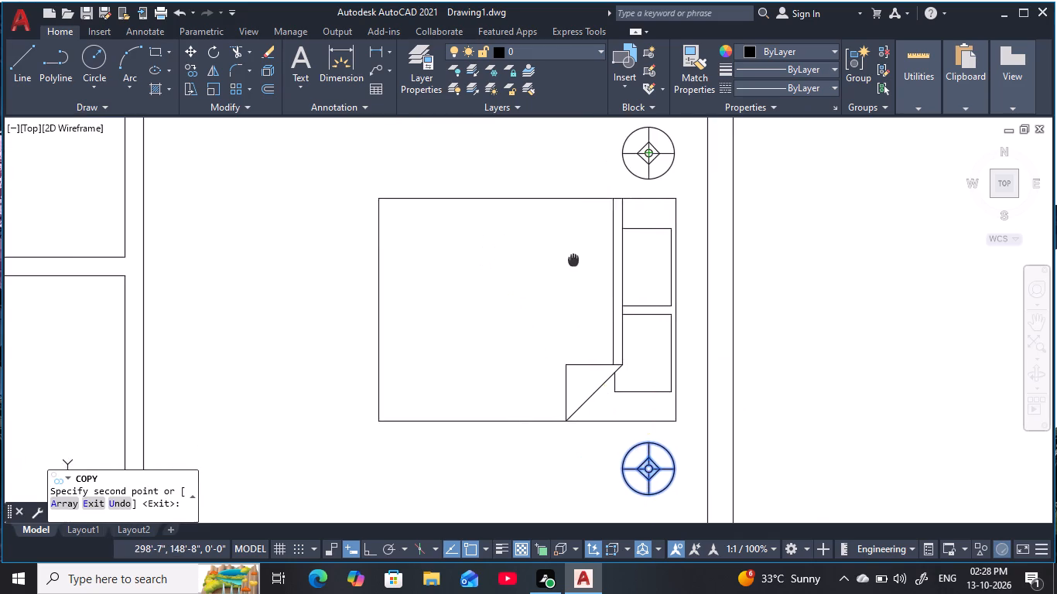
middle_drag(590, 260, 860, 275)
scroll(857, 288, down, 3)
scroll(531, 304, up, 1)
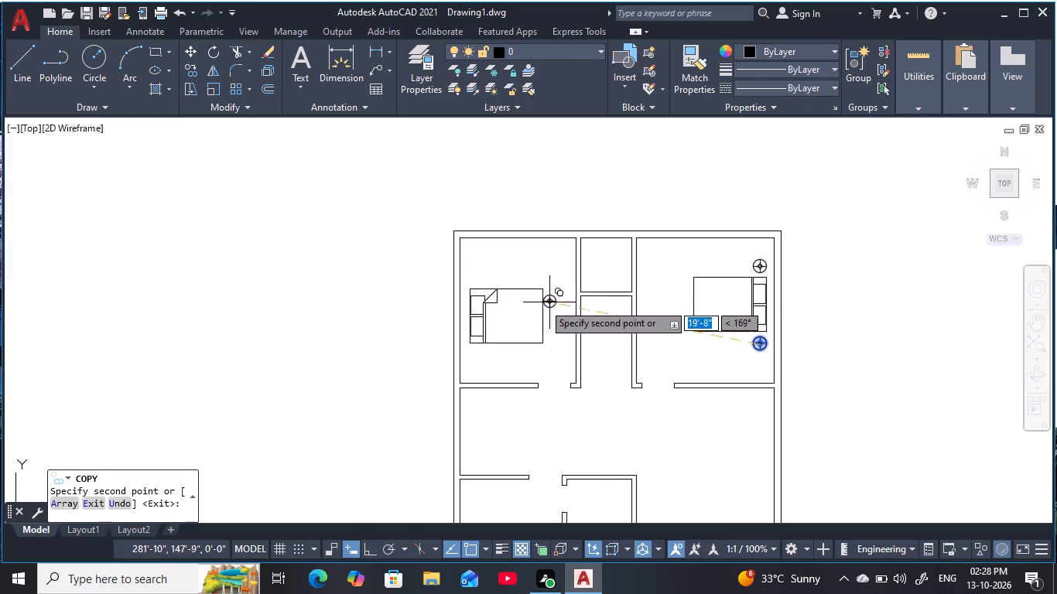
scroll(526, 304, up, 1)
middle_drag(376, 258, 460, 276)
scroll(463, 275, up, 3)
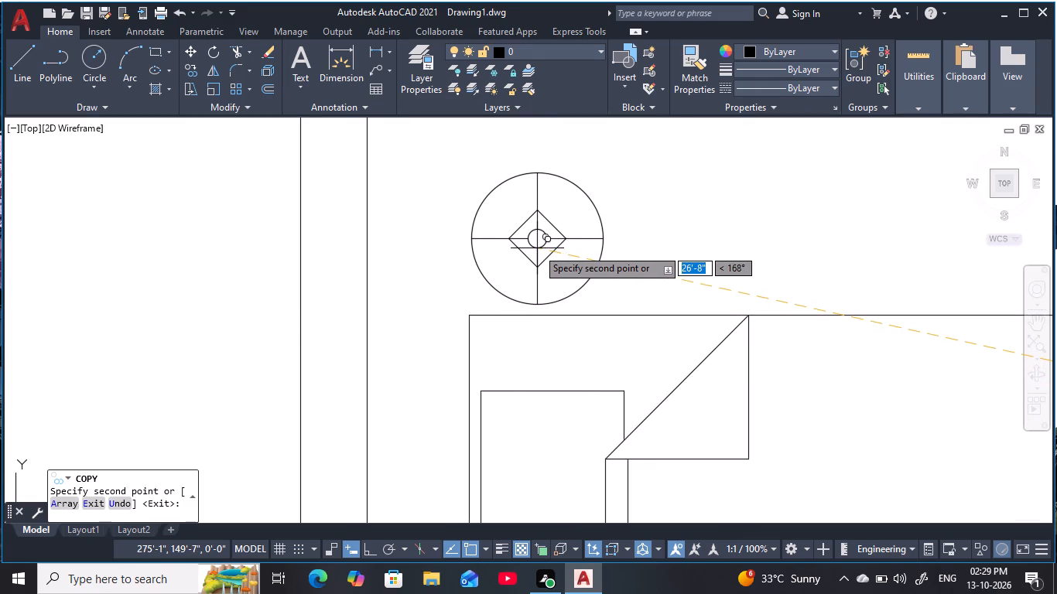
click(537, 248)
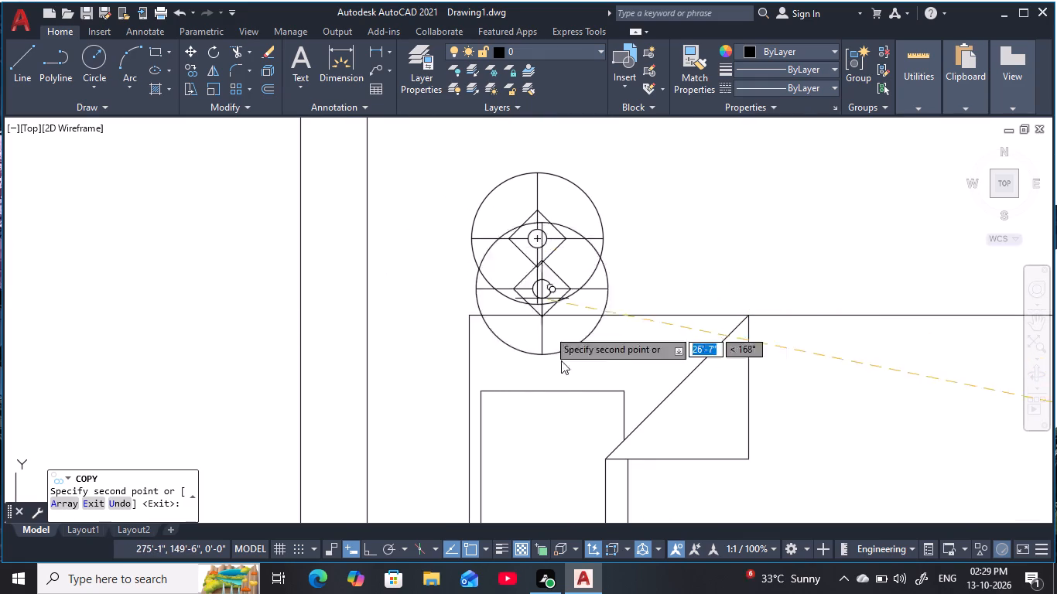
scroll(571, 371, down, 2)
middle_drag(573, 371, 624, 121)
scroll(610, 340, up, 2)
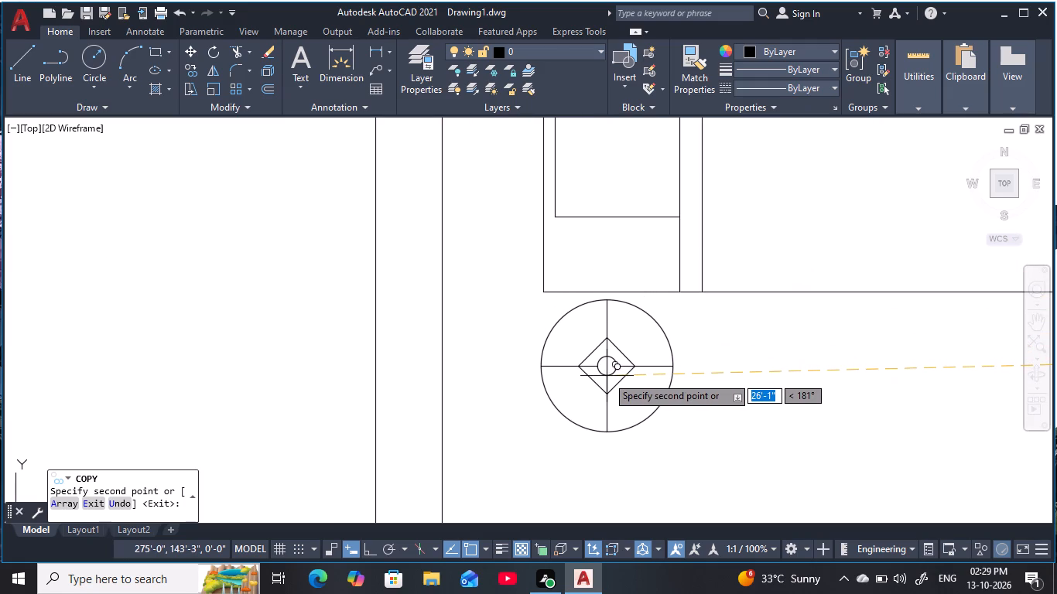
click(607, 376)
Place a lamp copy in the southeast room, between the bed's headboard end and the east wall.
scroll(656, 368, down, 2)
middle_drag(680, 367, 386, 323)
scroll(659, 387, down, 2)
middle_drag(654, 391, 703, 224)
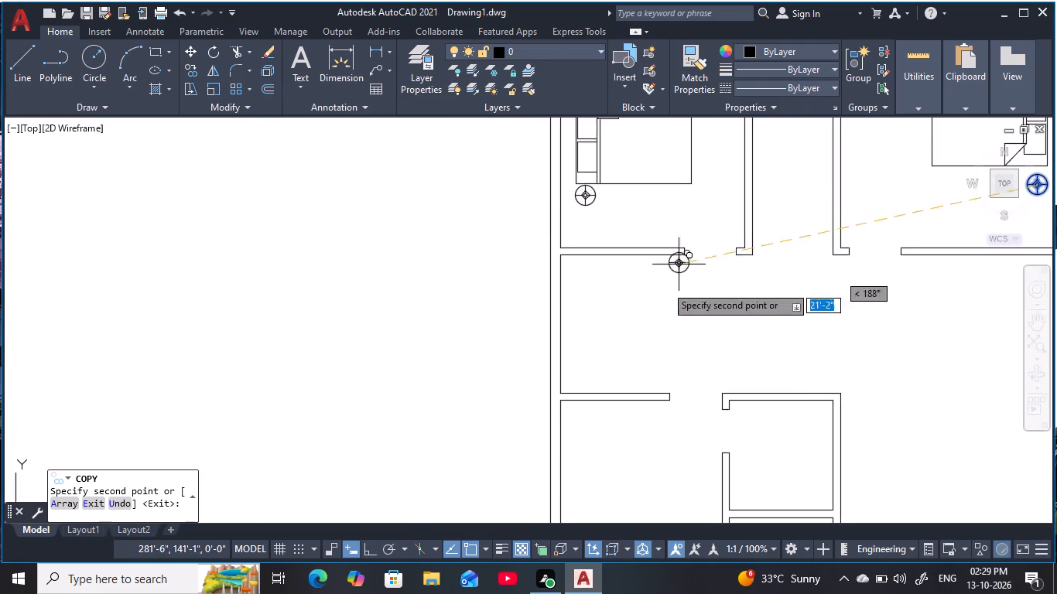
middle_drag(633, 384, 551, 200)
middle_drag(916, 411, 679, 152)
scroll(712, 215, up, 1)
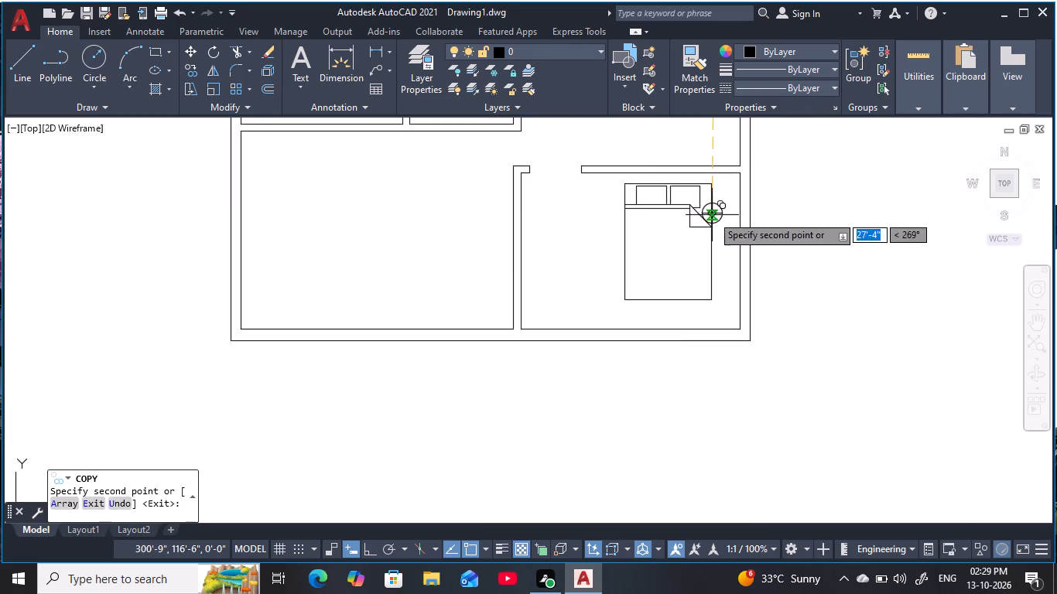
scroll(712, 215, up, 2)
middle_drag(722, 202, 666, 350)
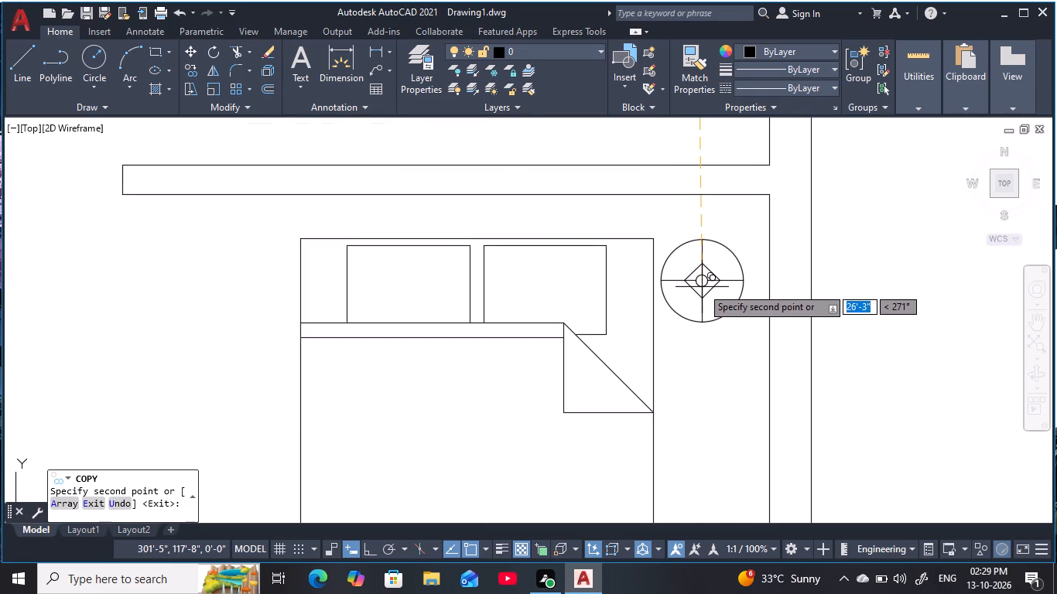
click(702, 287)
Place another lamp copy just west of the southeast bed's headboard end and finish copying.
middle_drag(464, 294, 758, 306)
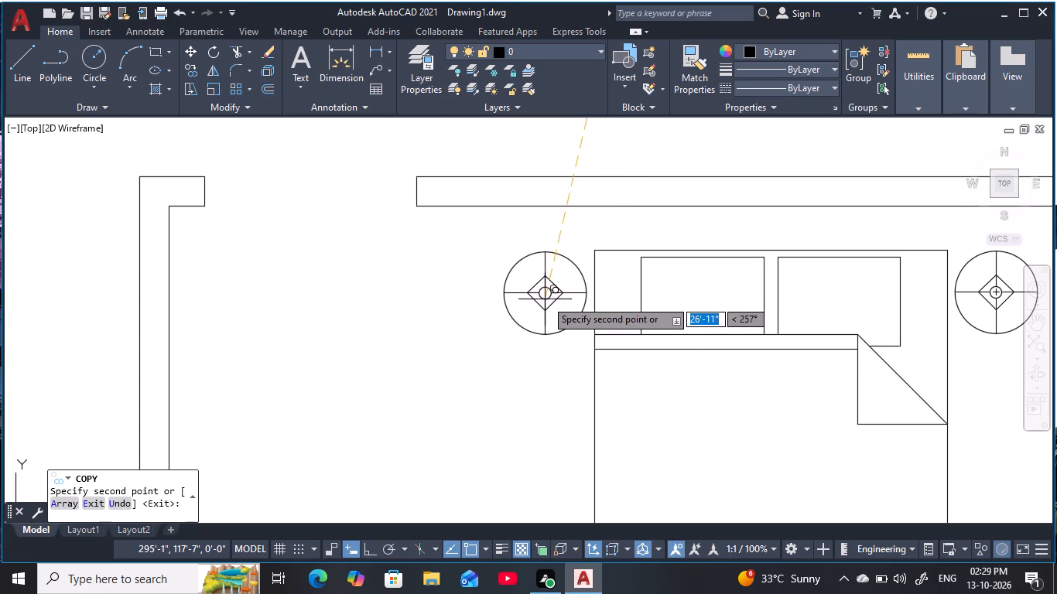
click(546, 299)
scroll(556, 287, down, 2)
middle_drag(570, 255, 488, 514)
scroll(566, 333, down, 1)
middle_drag(556, 272, 559, 425)
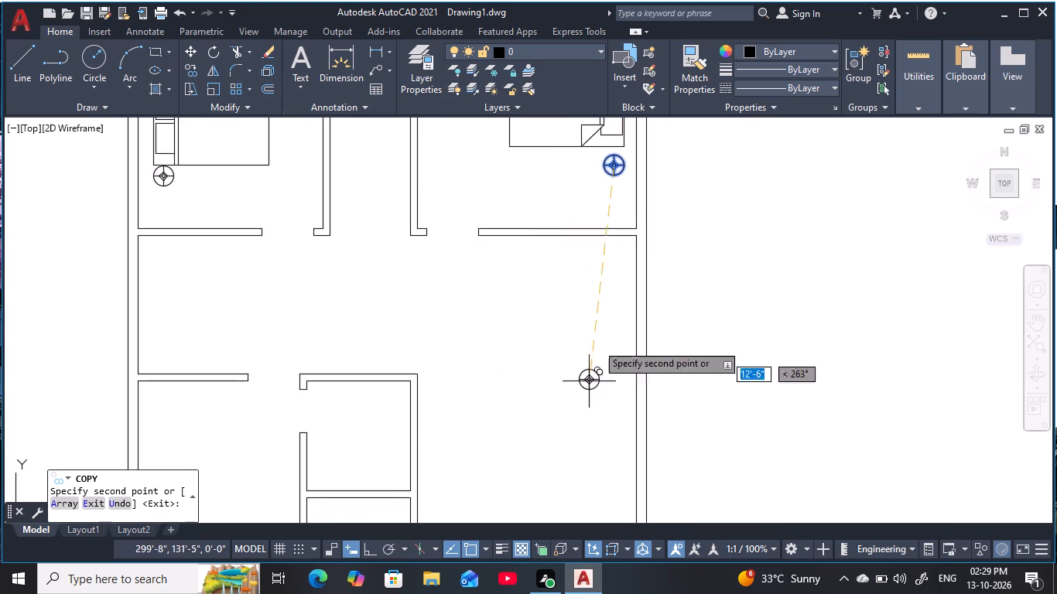
middle_drag(589, 242, 554, 435)
key(Escape)
key(Escape)
key(Escape)
key(Escape)
Move the lamp north of the northeast bed a few inches south so it sits just off the bed's edge.
click(583, 240)
key(Escape)
middle_drag(584, 243, 594, 306)
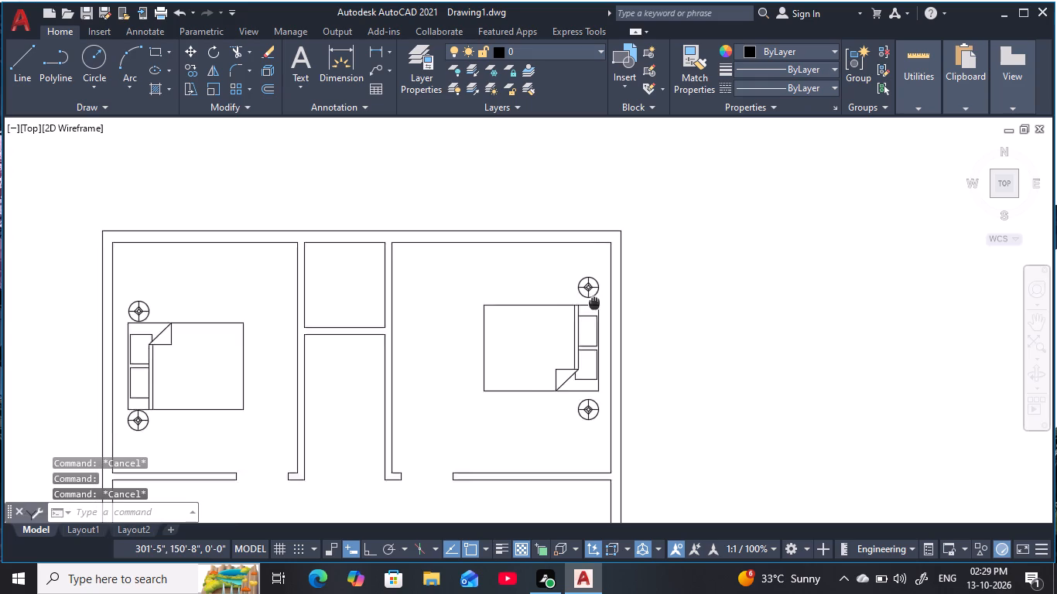
middle_drag(594, 306, 595, 335)
click(593, 332)
text(m)
key(space)
scroll(593, 343, up, 1)
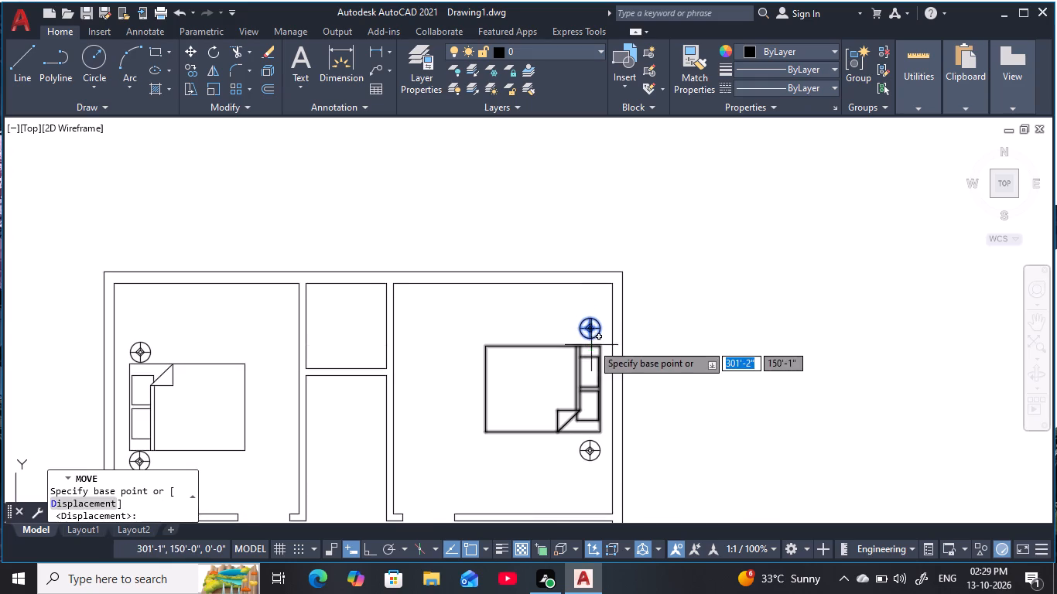
scroll(593, 343, up, 4)
click(577, 265)
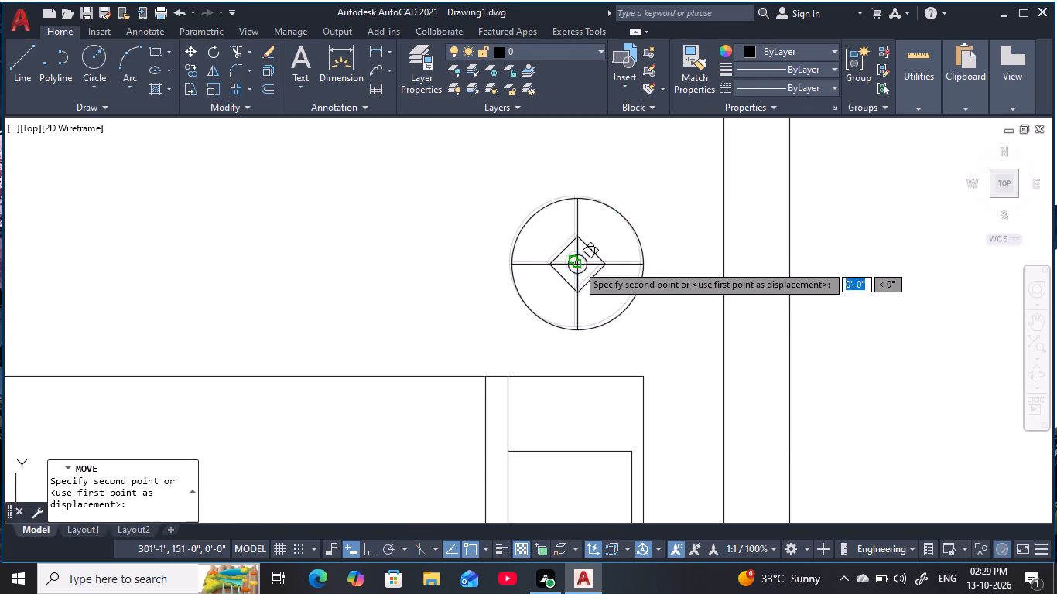
click(576, 297)
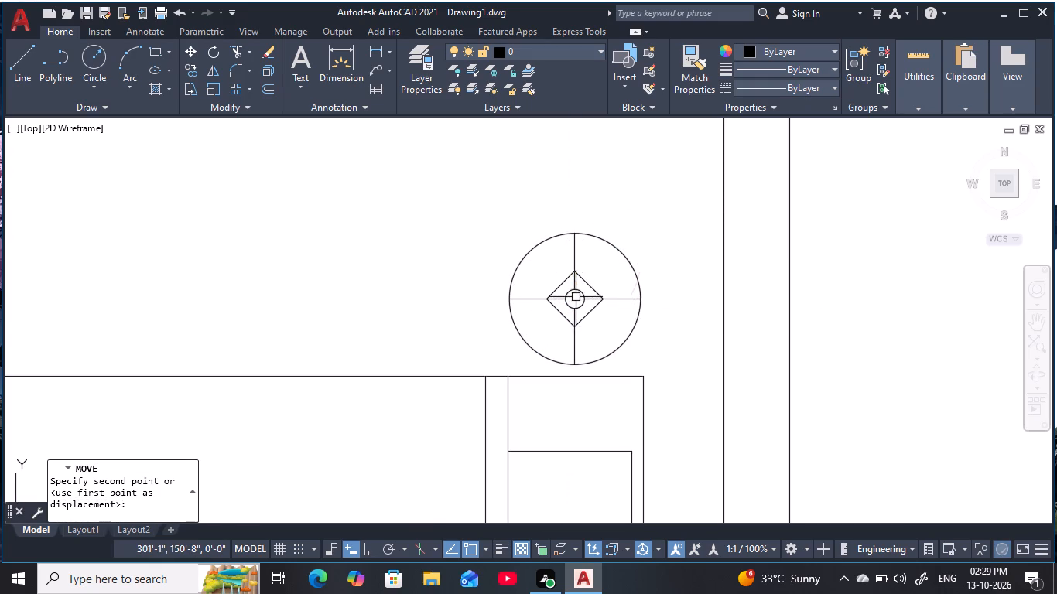
Move the lamp south of the northeast bed straight north about 4" so it sits just off the bed's edge.
scroll(617, 357, down, 1)
middle_drag(620, 355, 675, 145)
scroll(648, 386, down, 2)
middle_drag(657, 397, 580, 245)
scroll(592, 344, up, 3)
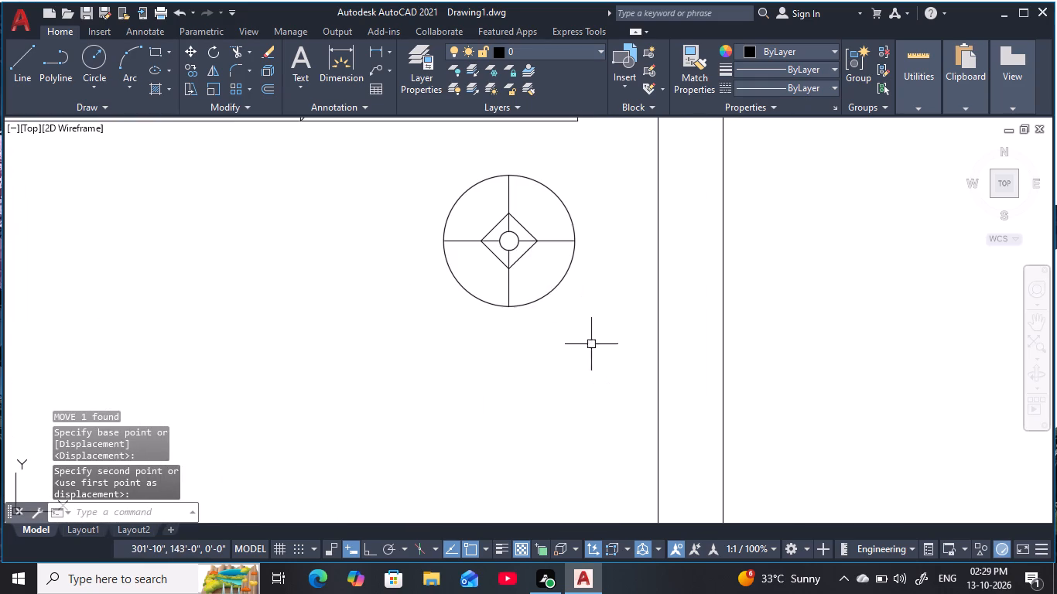
click(515, 253)
text(m)
key(space)
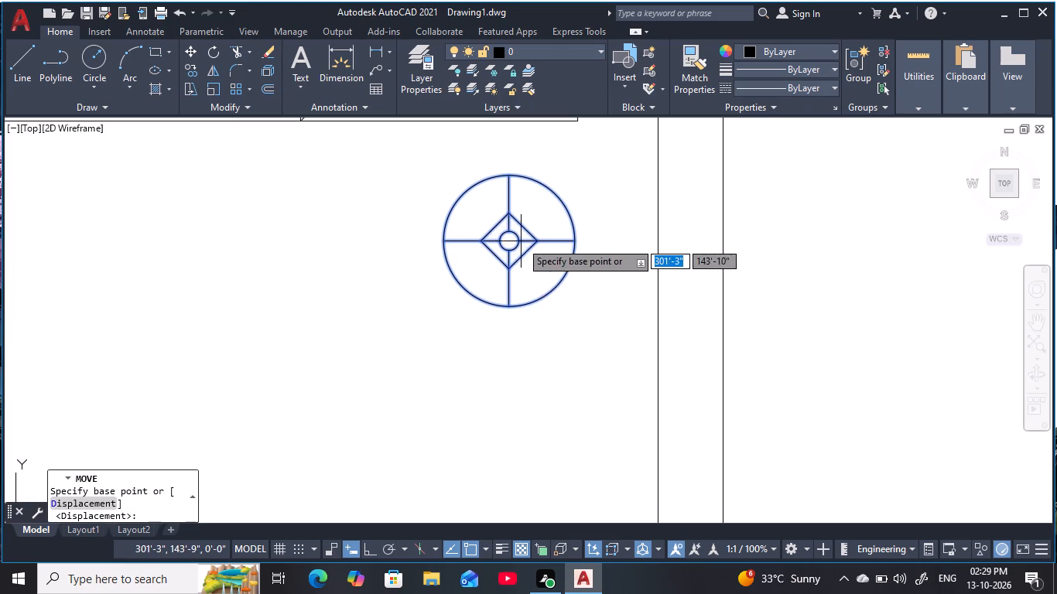
middle_drag(520, 236, 566, 322)
click(555, 329)
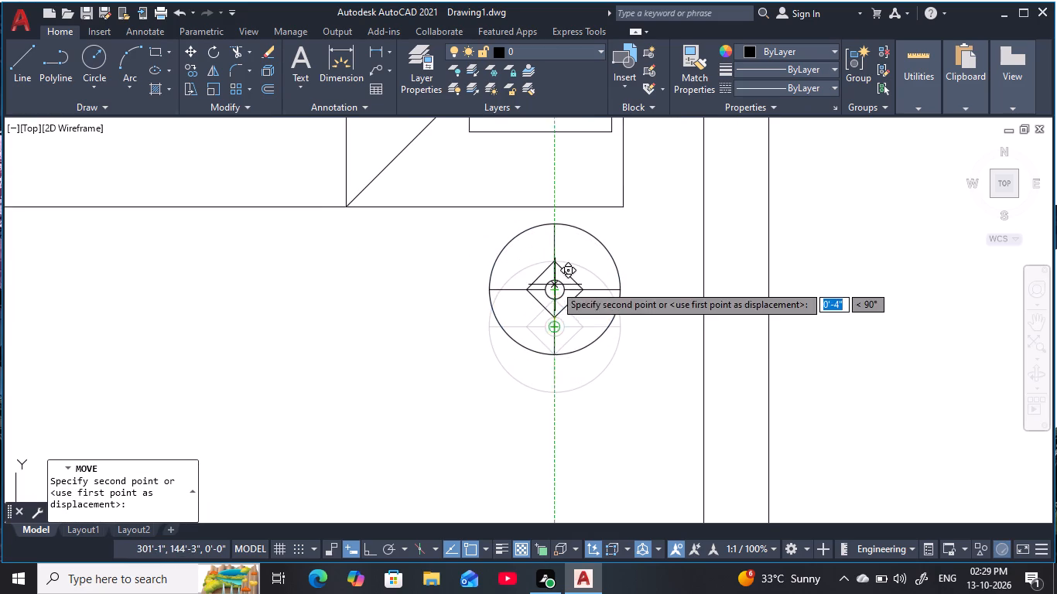
click(555, 288)
scroll(573, 323, down, 2)
middle_drag(576, 323, 579, 323)
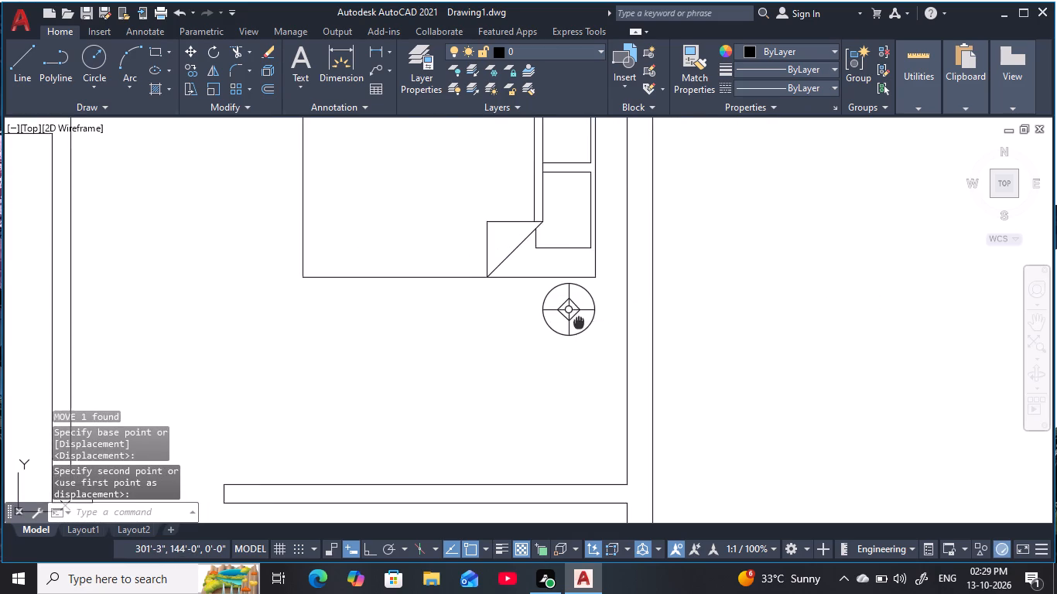
middle_drag(579, 323, 676, 322)
key(Escape)
key(Escape)
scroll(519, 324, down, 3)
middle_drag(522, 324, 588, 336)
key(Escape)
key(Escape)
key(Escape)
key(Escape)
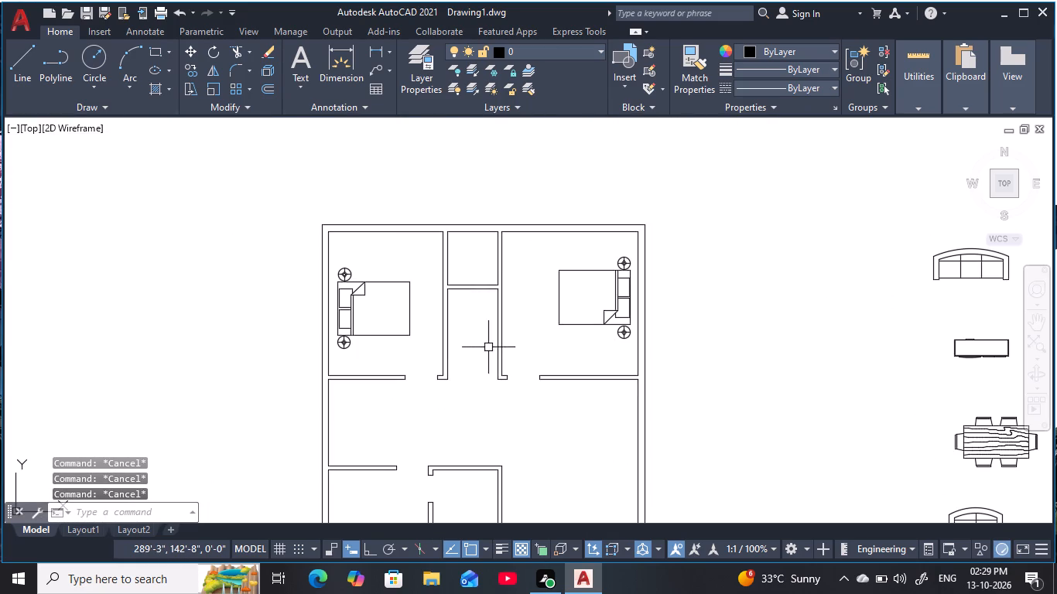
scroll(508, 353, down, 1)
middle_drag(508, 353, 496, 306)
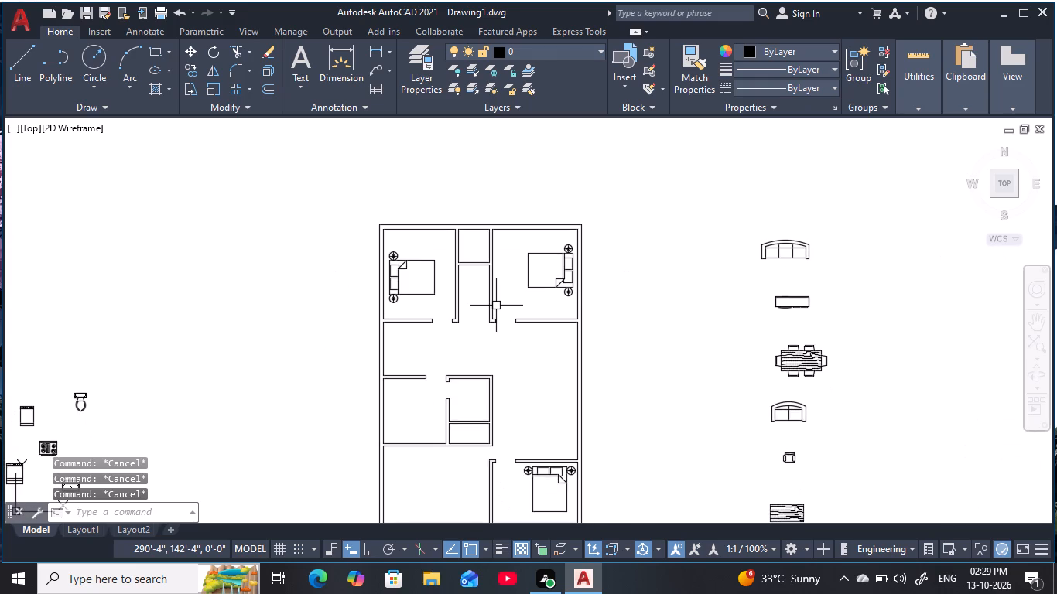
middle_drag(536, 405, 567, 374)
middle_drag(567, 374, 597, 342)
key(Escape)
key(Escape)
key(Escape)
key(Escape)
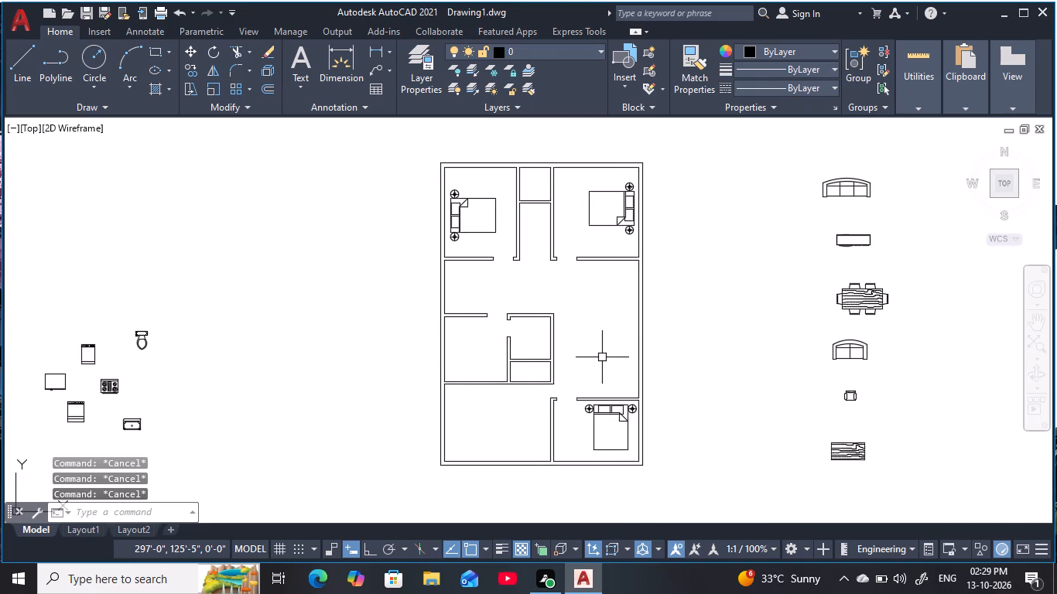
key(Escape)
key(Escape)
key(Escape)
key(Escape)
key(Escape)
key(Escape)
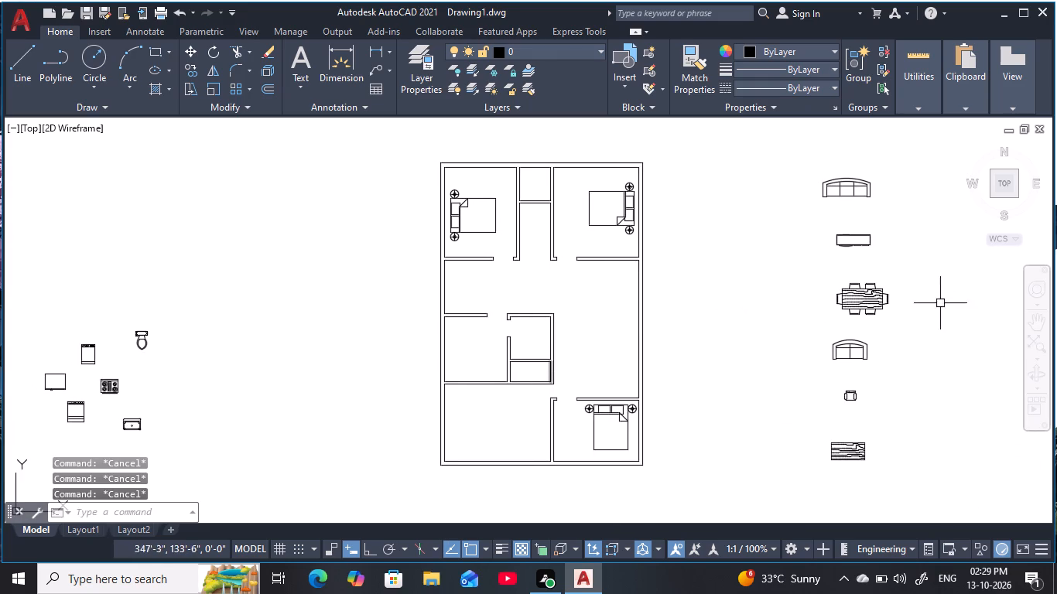
Move the six-chair dining set into the central hall, just north of the small room's partition.
click(884, 302)
text(m)
key(space)
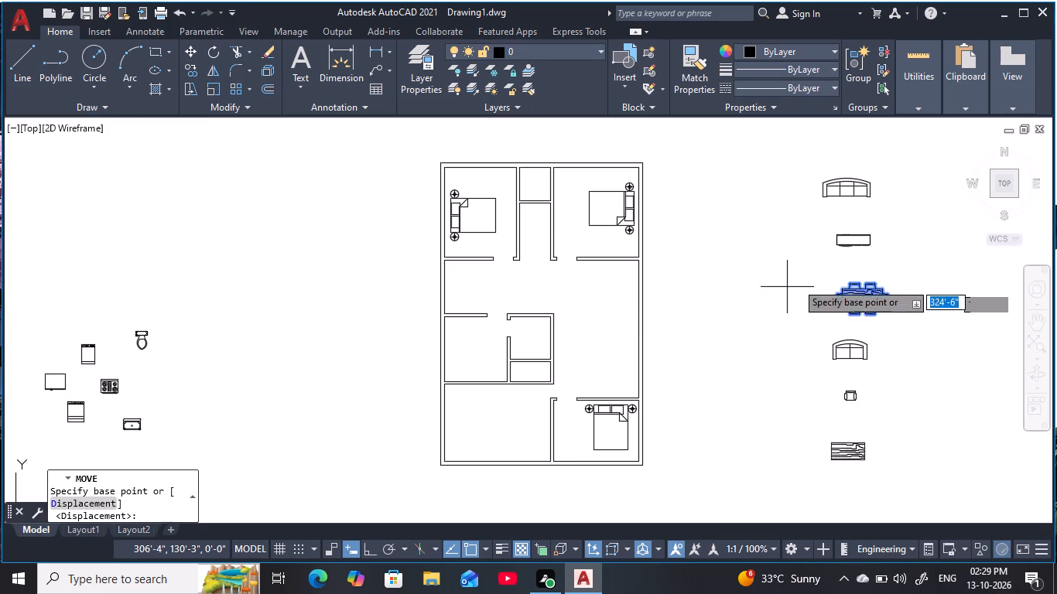
click(864, 299)
middle_drag(344, 283, 493, 319)
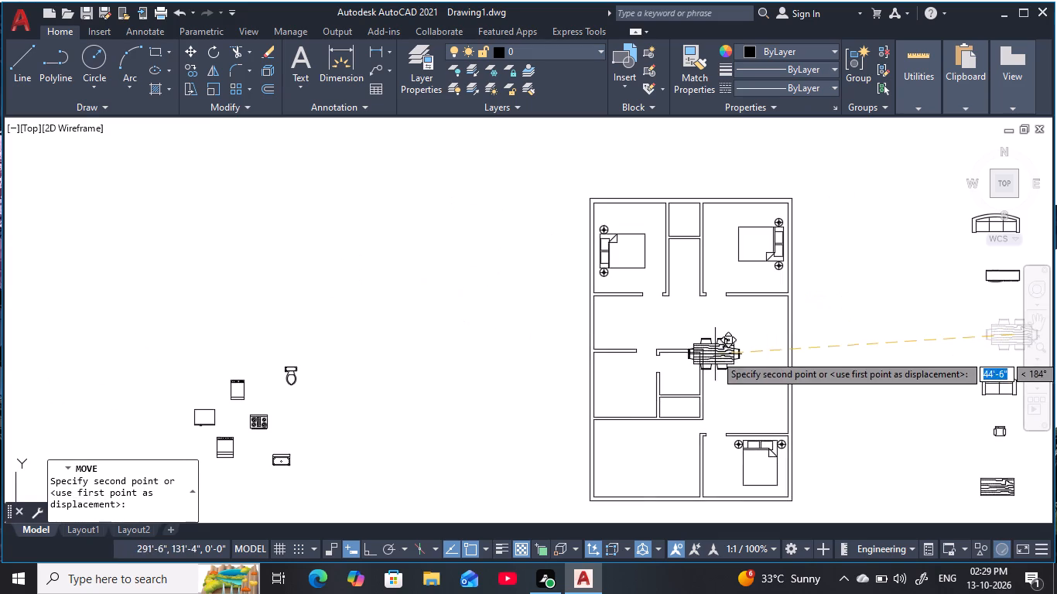
scroll(692, 336, up, 2)
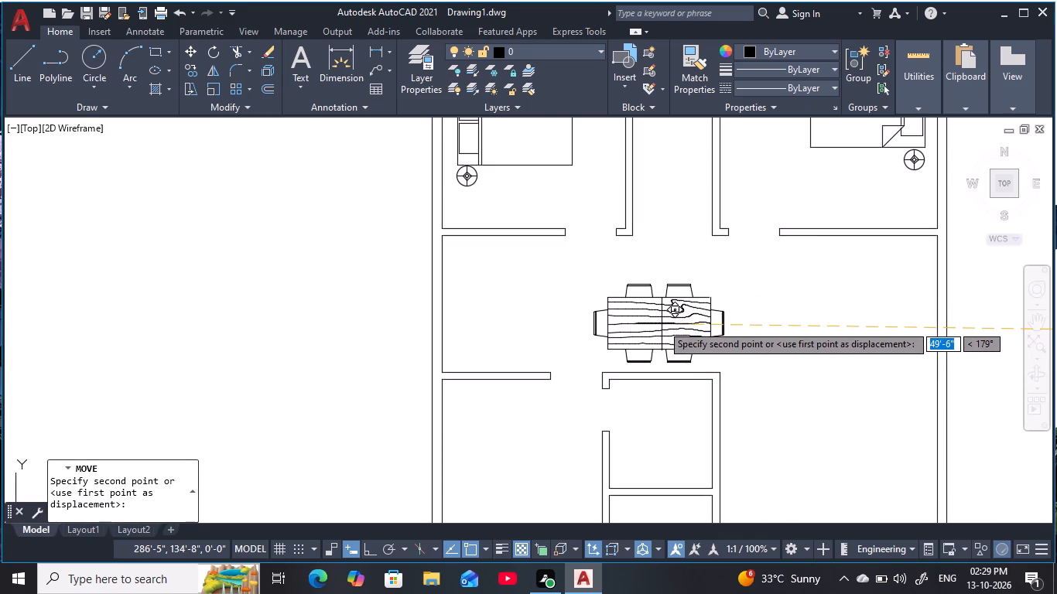
click(662, 324)
Scale the dining set down to about three quarters of its size, from a point beside its south chairs.
scroll(662, 324, up, 1)
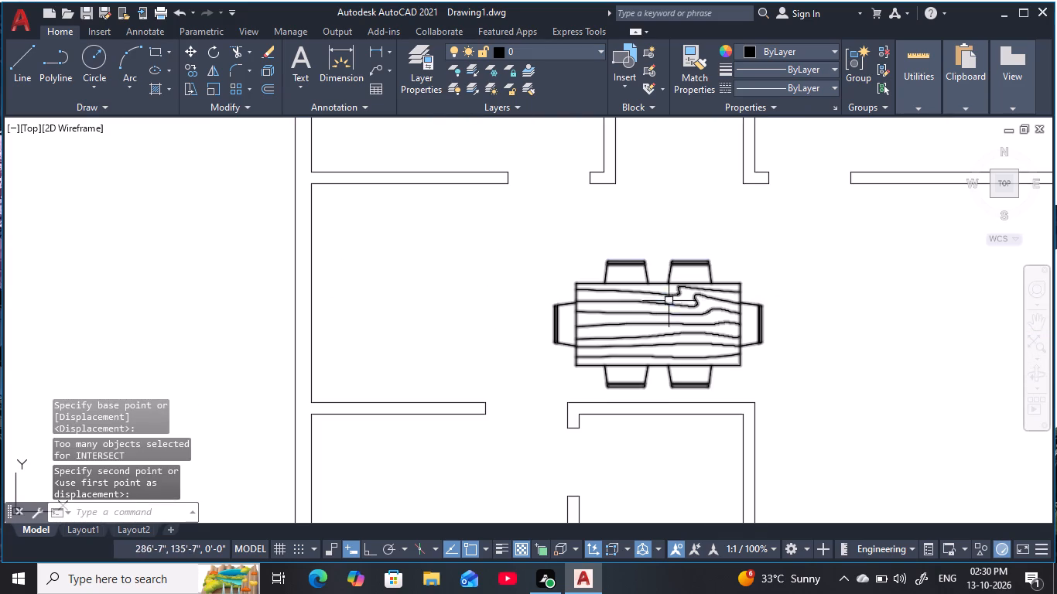
click(668, 299)
text(sc)
key(space)
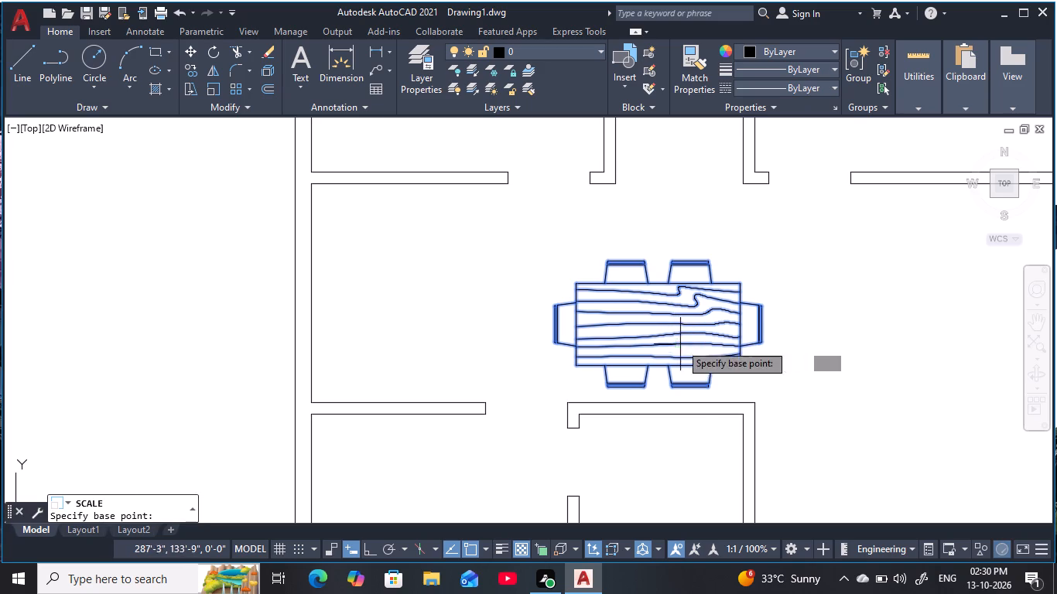
click(714, 387)
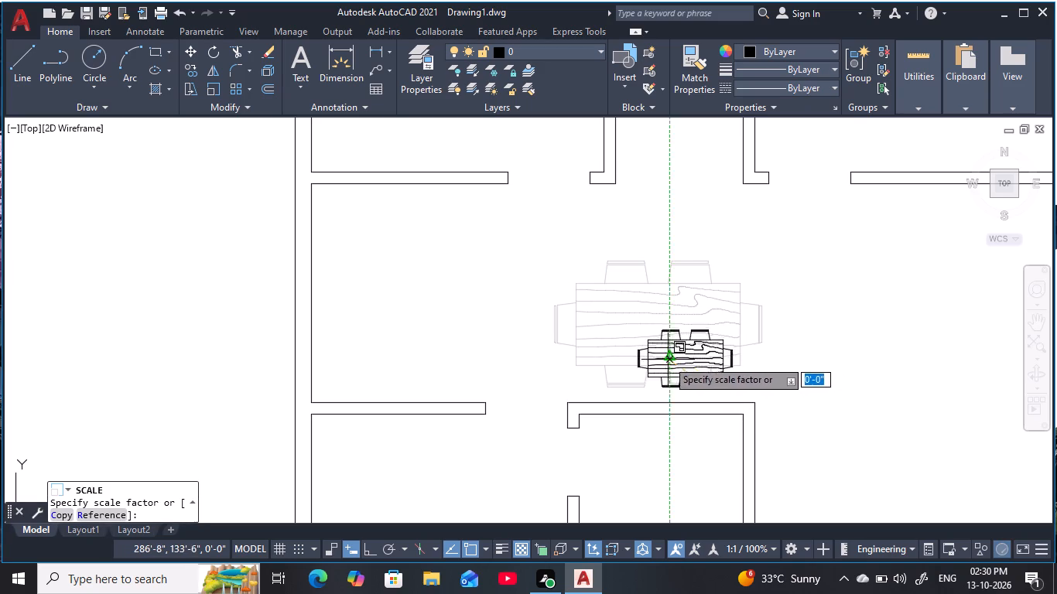
click(638, 348)
key(Escape)
key(Escape)
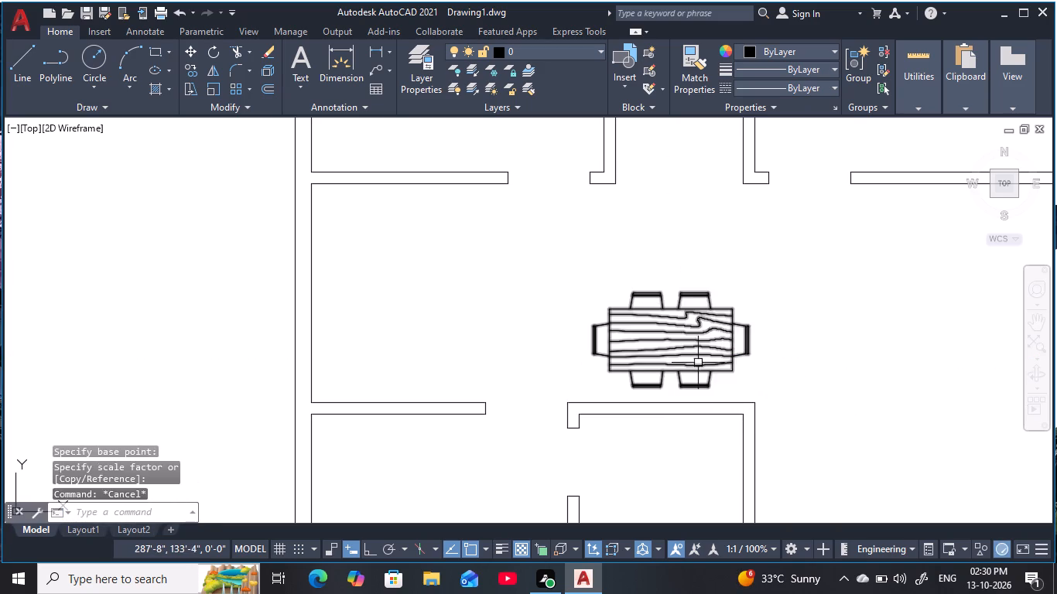
key(Escape)
Move the dining set about 8" west, keeping it just north of the small room's partition.
click(699, 360)
click(576, 295)
key(m)
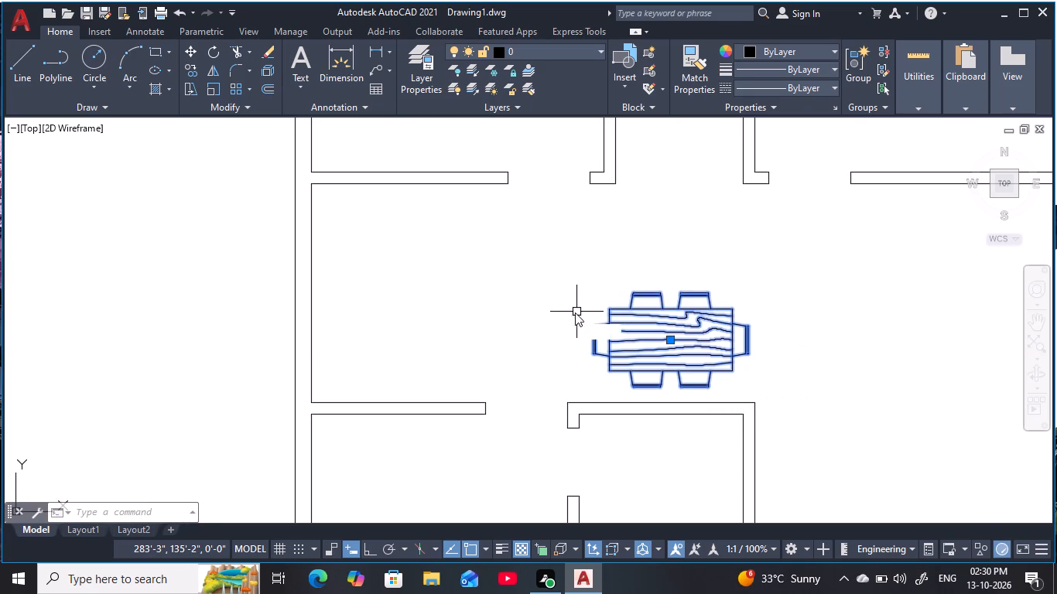
key(space)
click(672, 340)
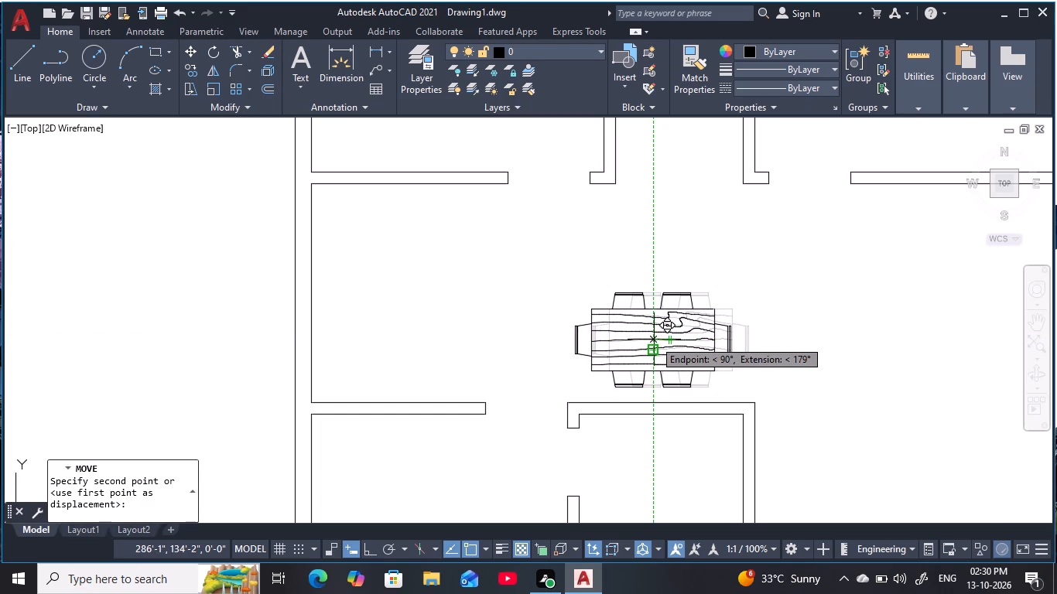
click(654, 340)
scroll(679, 349, down, 2)
key(Escape)
key(Escape)
middle_drag(689, 351, 683, 300)
key(Escape)
key(Escape)
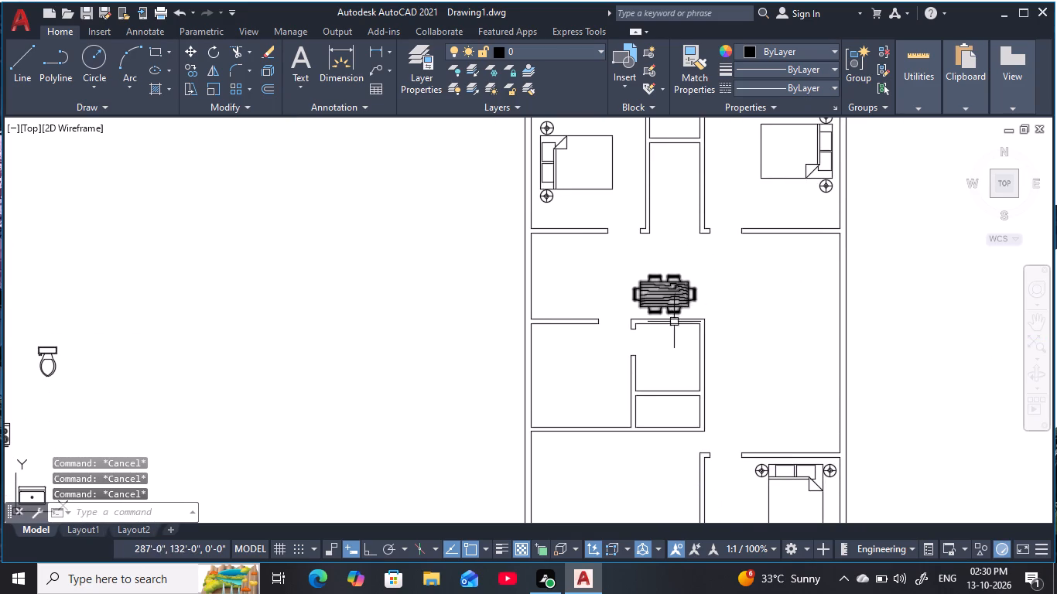
key(Escape)
key(Escape)
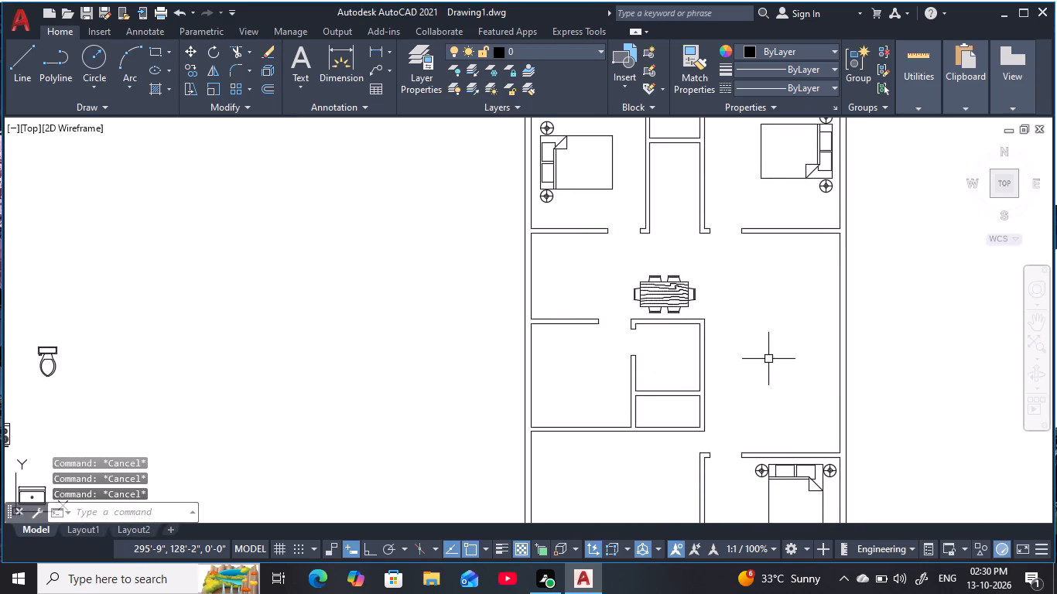
Rotate the three-seat sofa outside the plan 90° clockwise with Ortho on, so its curved back faces east.
scroll(768, 359, down, 1)
middle_drag(768, 359, 563, 296)
middle_drag(773, 258, 775, 372)
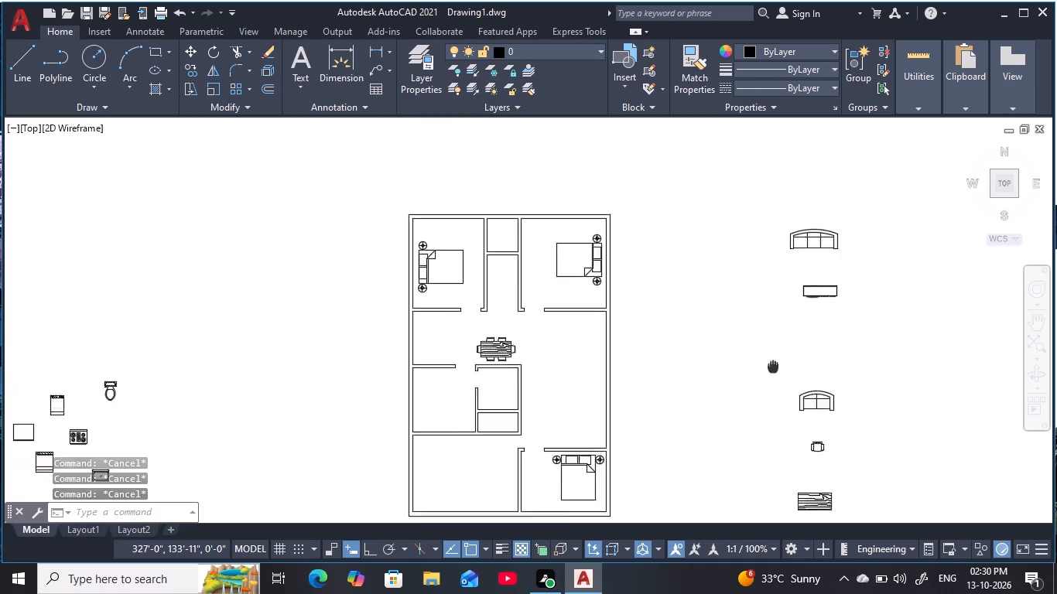
middle_drag(775, 372, 778, 385)
click(826, 278)
text(ro)
key(space)
click(830, 275)
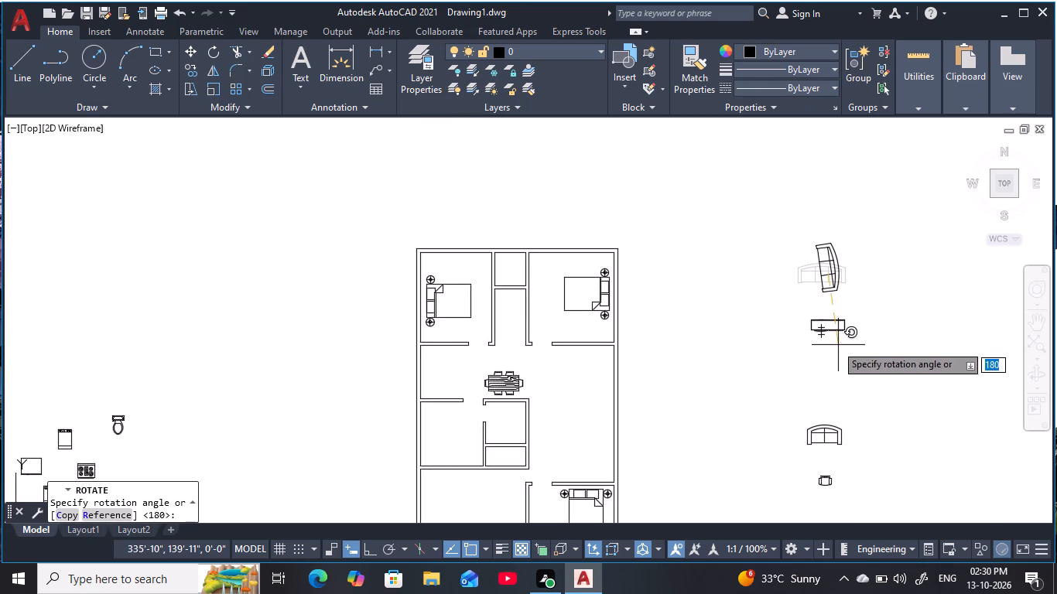
key(F8)
click(830, 346)
key(Escape)
key(Escape)
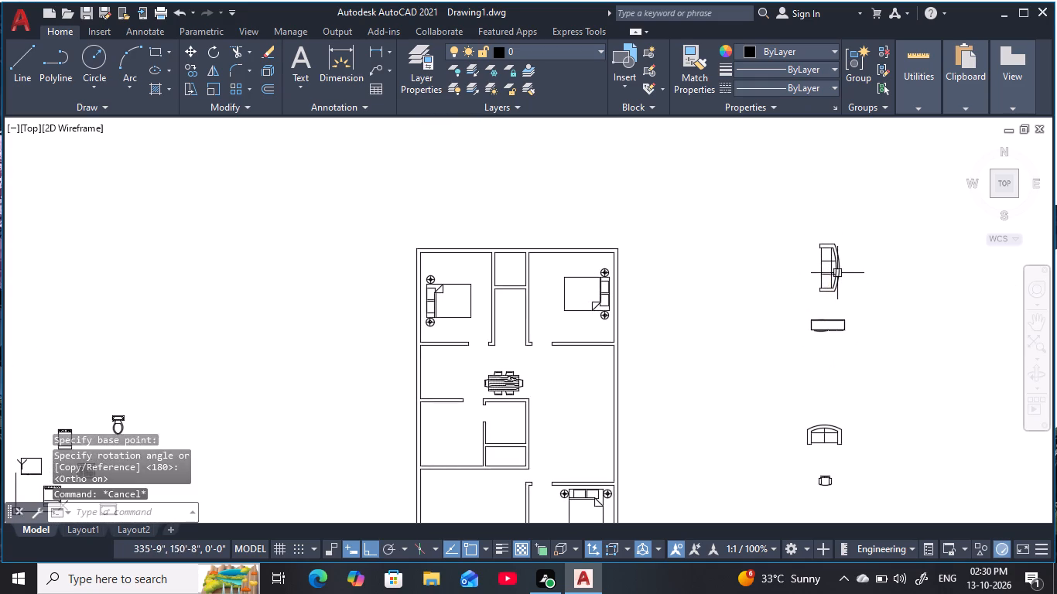
key(Escape)
Move the rotated three-seat sofa into the central hall with Ortho off, its back just off the east wall.
click(838, 271)
key(m)
key(space)
click(833, 274)
middle_drag(766, 306, 745, 329)
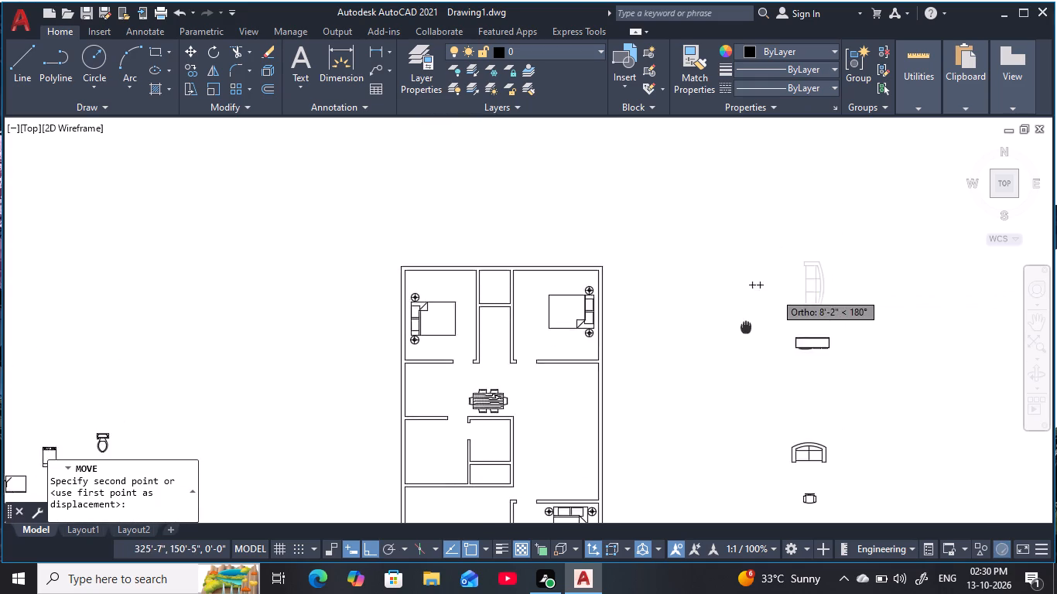
middle_drag(745, 329, 720, 361)
middle_drag(723, 352, 790, 241)
key(F8)
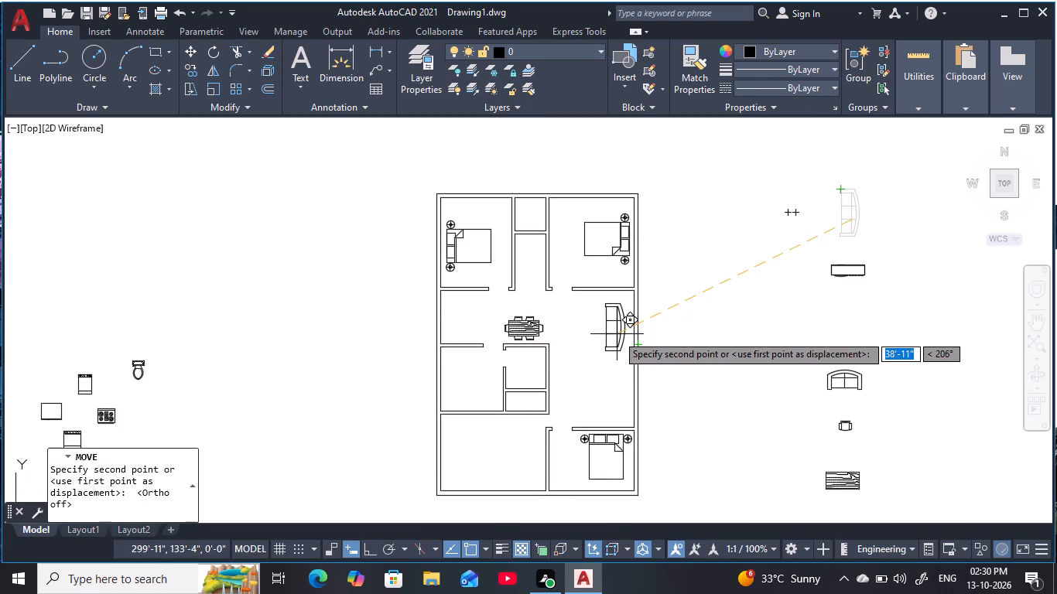
scroll(617, 334, up, 1)
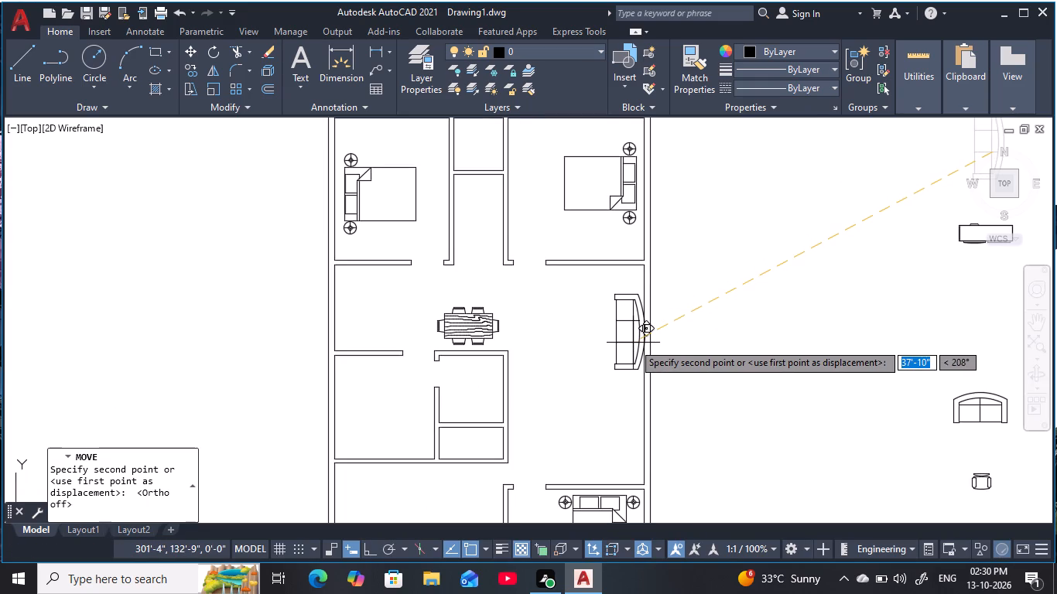
scroll(633, 342, up, 1)
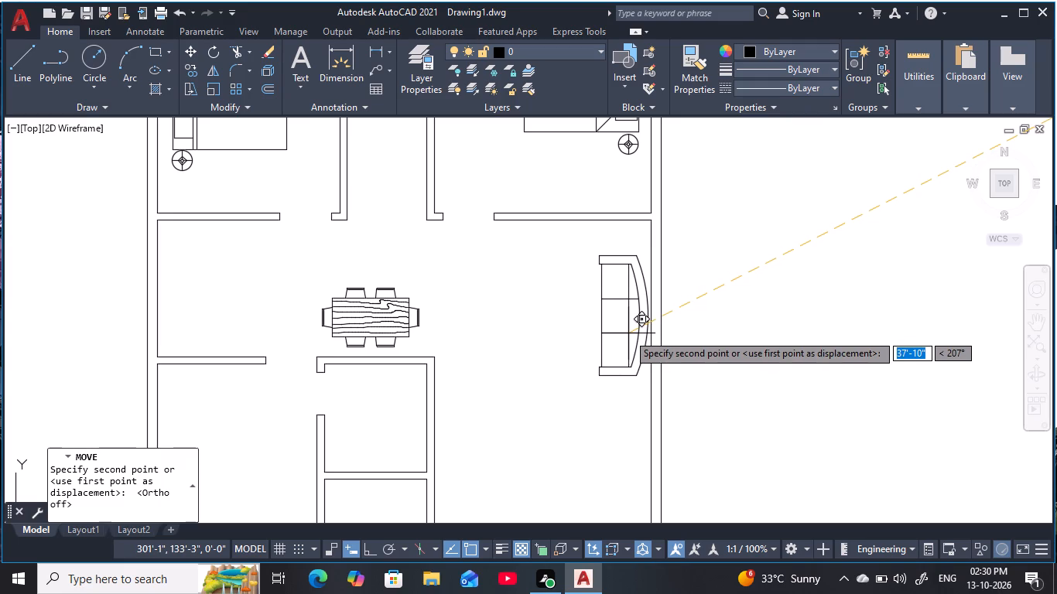
click(626, 334)
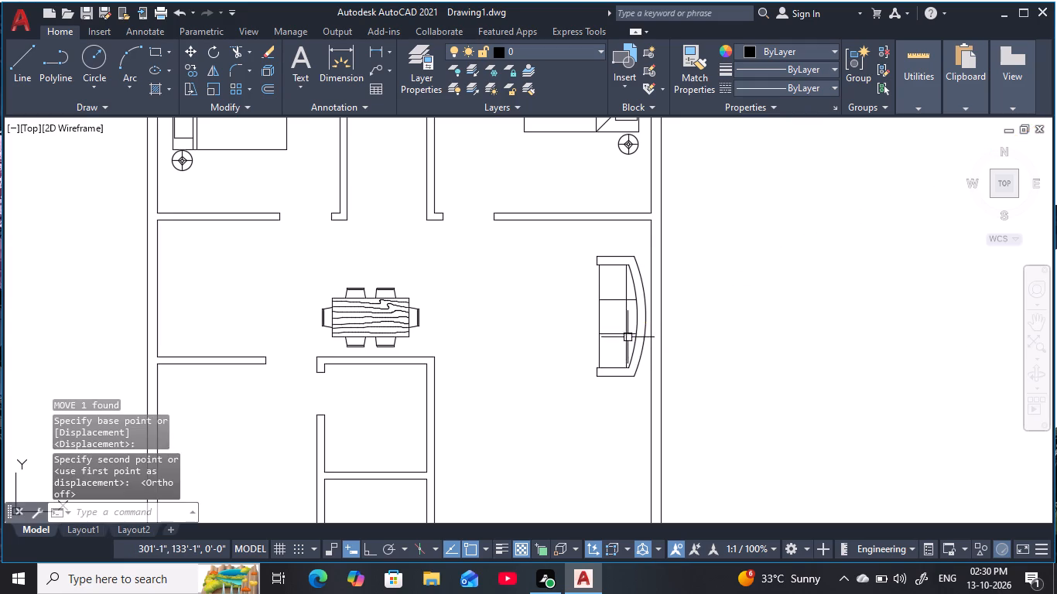
Copy the three-seat sofa about 8'-6" straight south along the hall's east wall.
middle_drag(625, 375, 645, 337)
scroll(645, 337, up, 1)
click(652, 285)
click(628, 264)
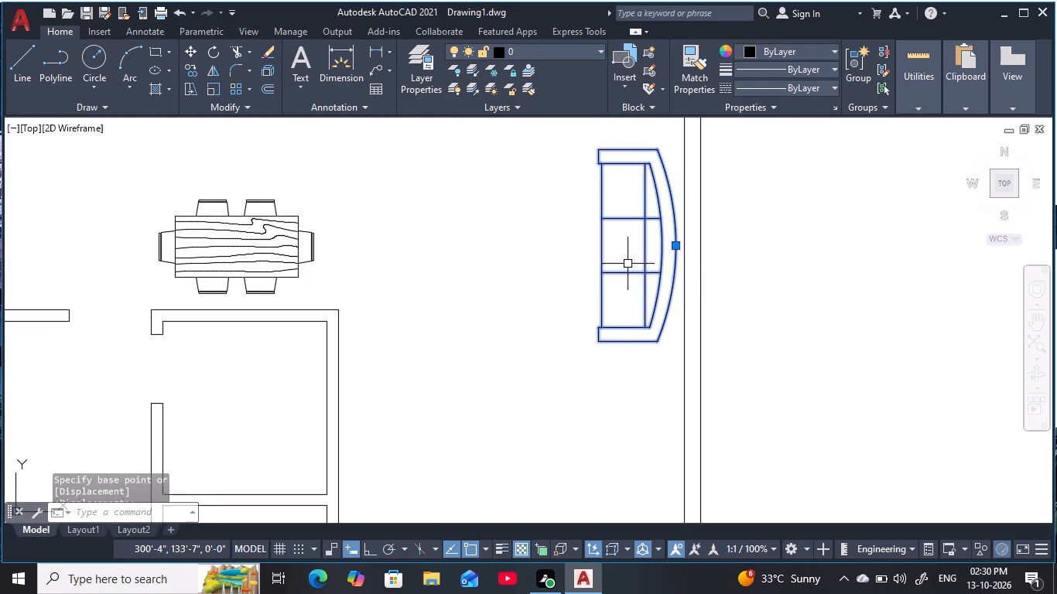
text(co)
key(space)
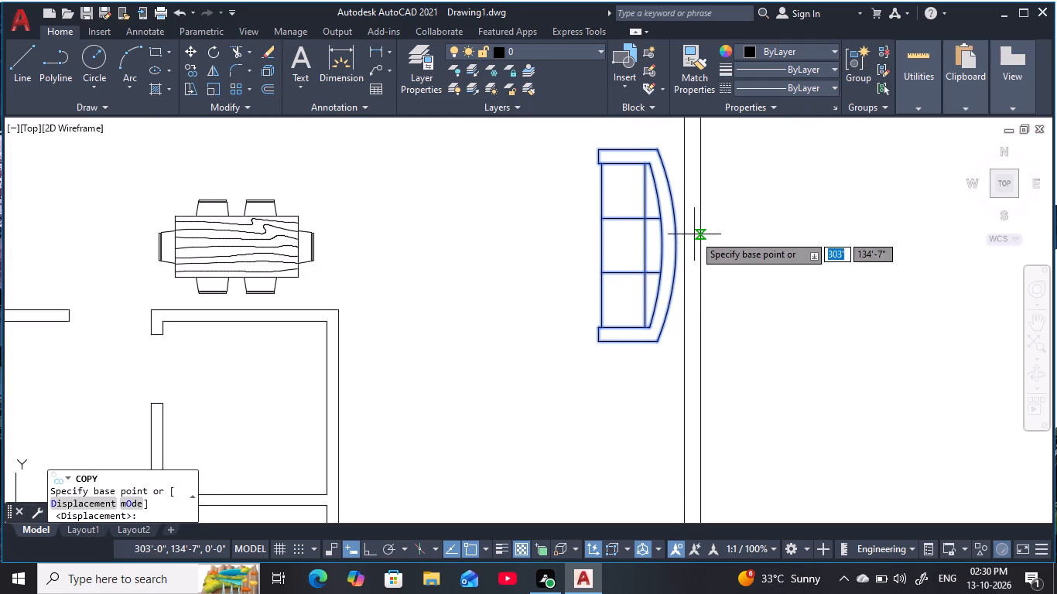
click(674, 241)
middle_drag(673, 357, 678, 249)
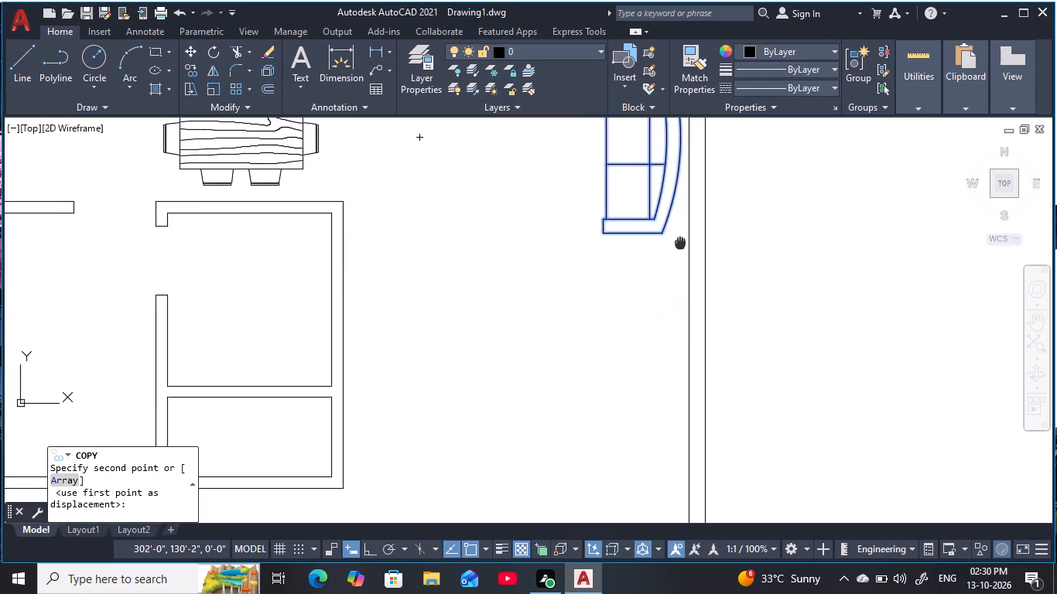
scroll(670, 333, down, 1)
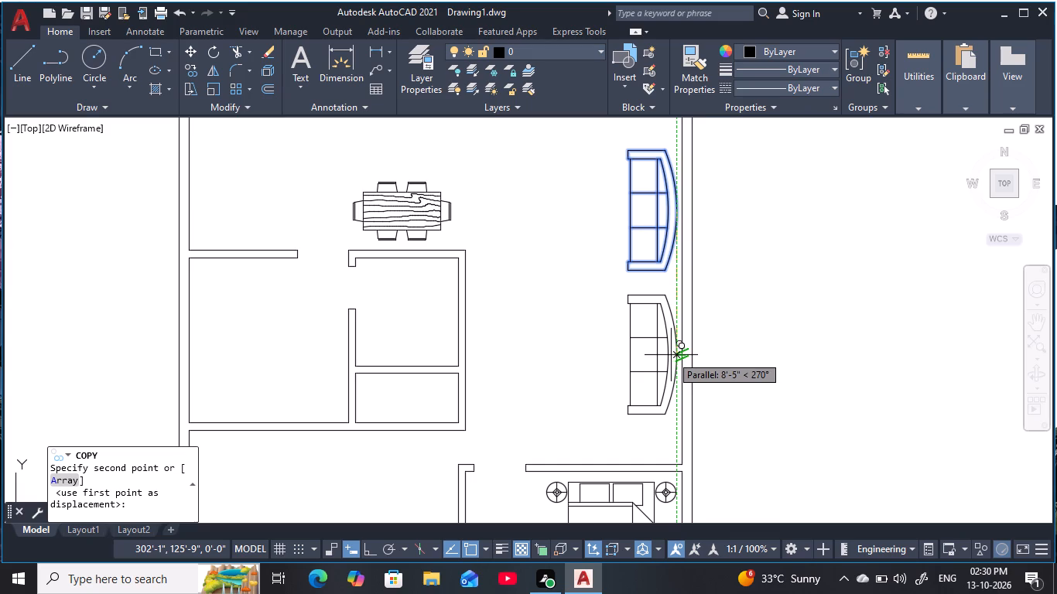
click(670, 357)
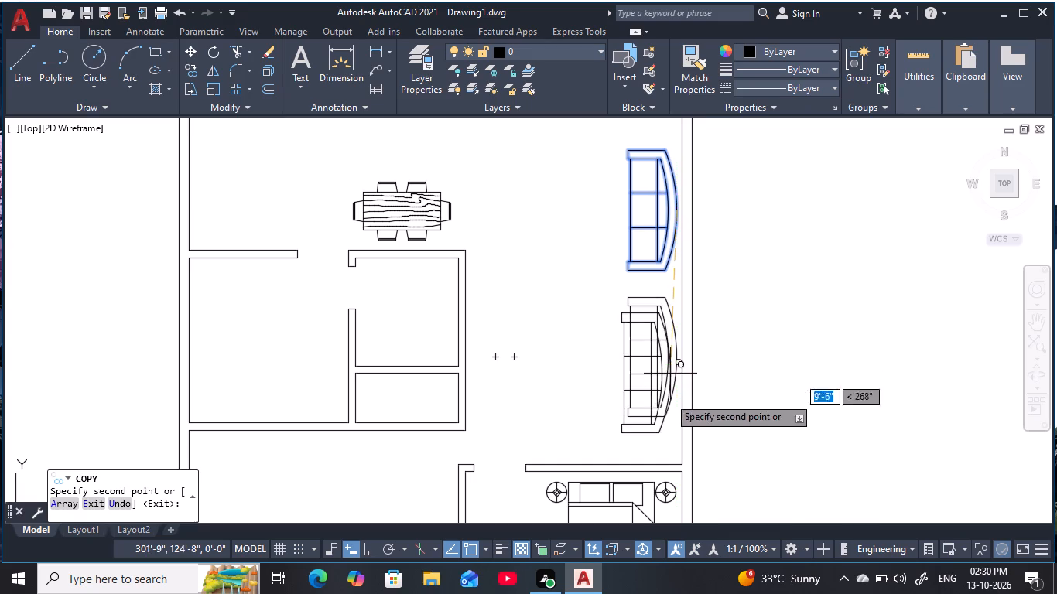
key(Escape)
key(Escape)
key(Escape)
scroll(705, 385, down, 1)
middle_drag(705, 385, 737, 360)
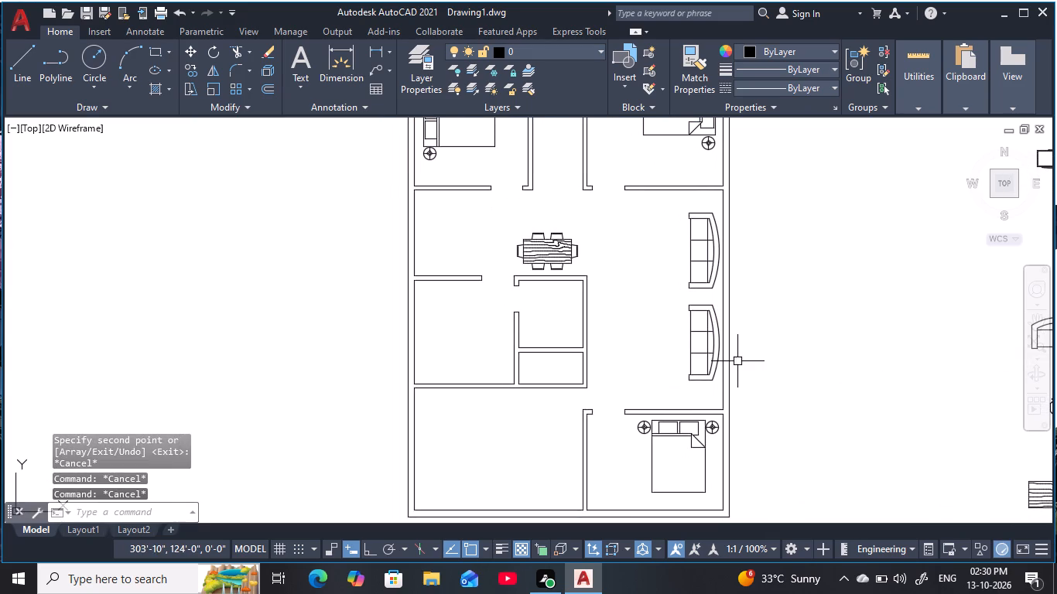
key(Escape)
key(Escape)
key(Escape)
key(Escape)
key(Escape)
key(Escape)
key(Escape)
key(Escape)
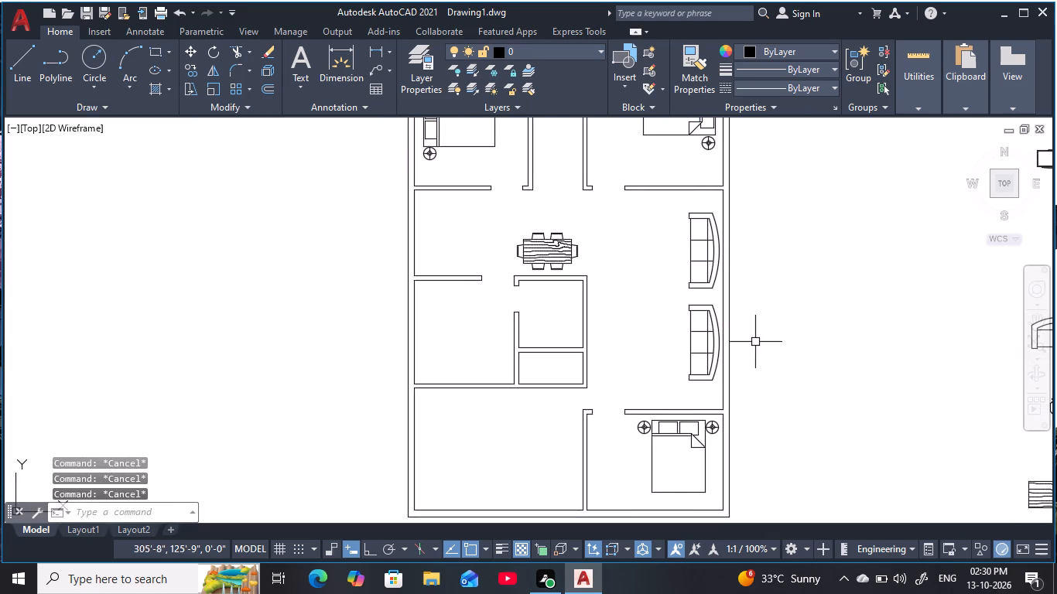
key(Escape)
Copy the lamp east of the southeast bed to just north of the hall's northern sofa.
click(716, 431)
key(c)
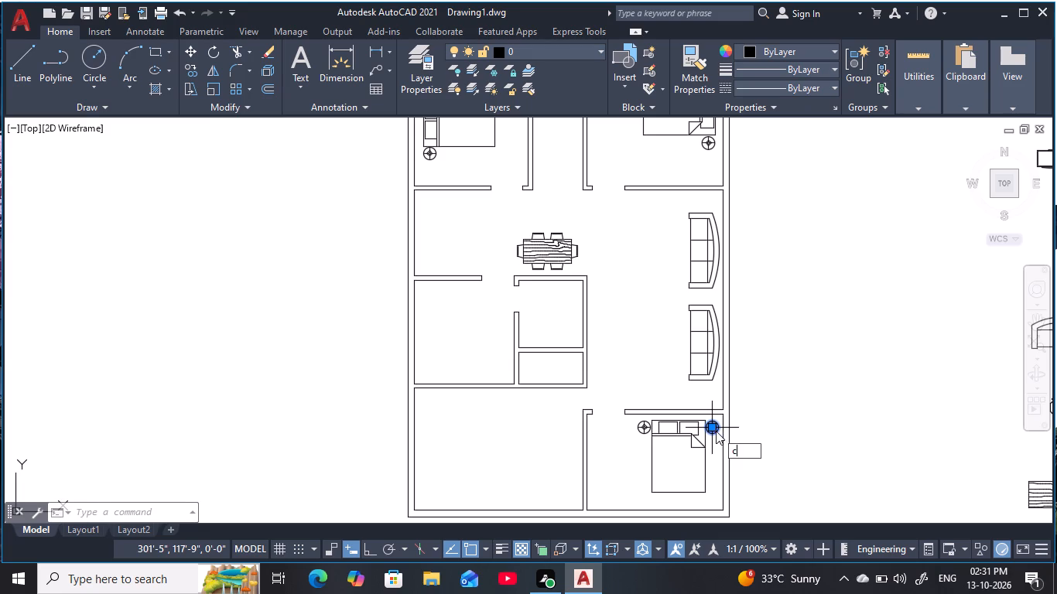
text(o)
key(space)
click(717, 429)
middle_drag(687, 256, 688, 295)
scroll(709, 258, up, 1)
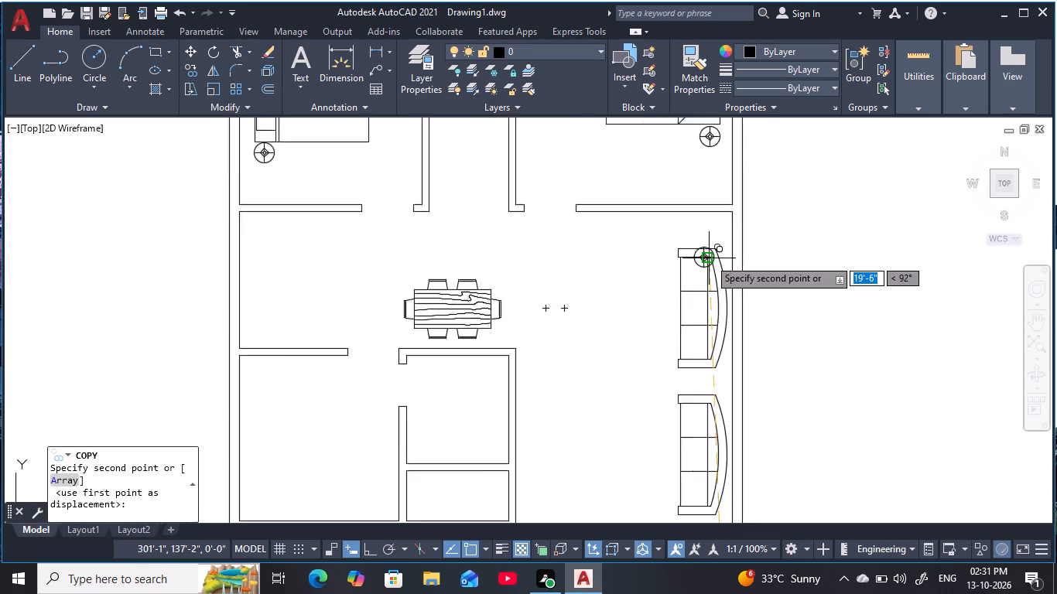
scroll(709, 258, up, 2)
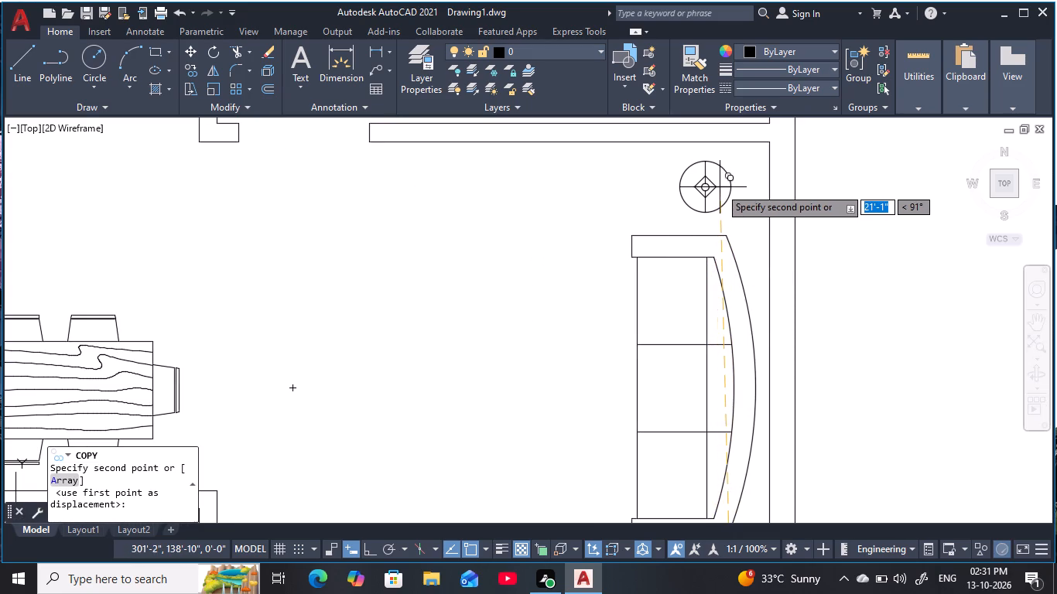
click(720, 187)
Place another lamp copy just south of the hall's southern sofa and finish copying.
middle_drag(749, 396, 745, 143)
scroll(742, 185, down, 3)
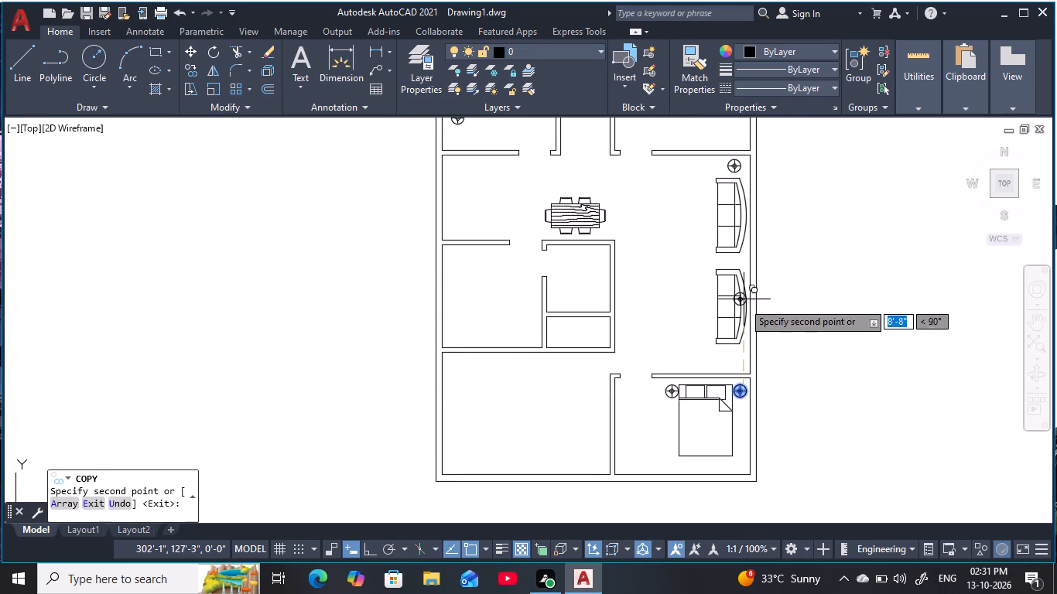
middle_drag(721, 358, 706, 249)
scroll(720, 268, up, 2)
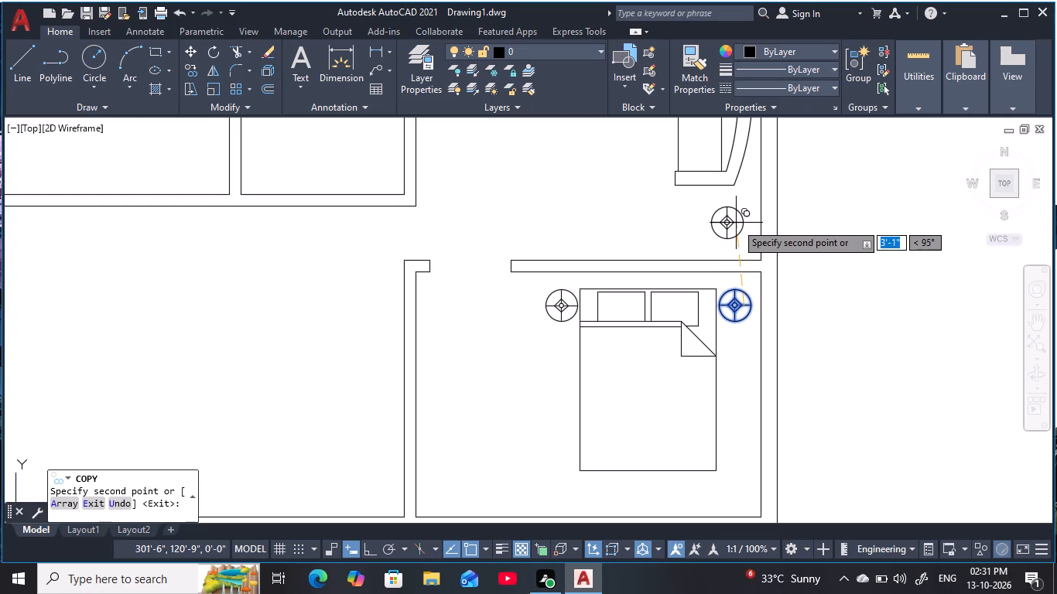
click(736, 223)
key(Escape)
key(Escape)
key(Escape)
key(Escape)
Scale up the lamp south of the southern sofa to about 1.75 times its size.
text(sc)
key(space)
click(730, 217)
key(space)
click(733, 232)
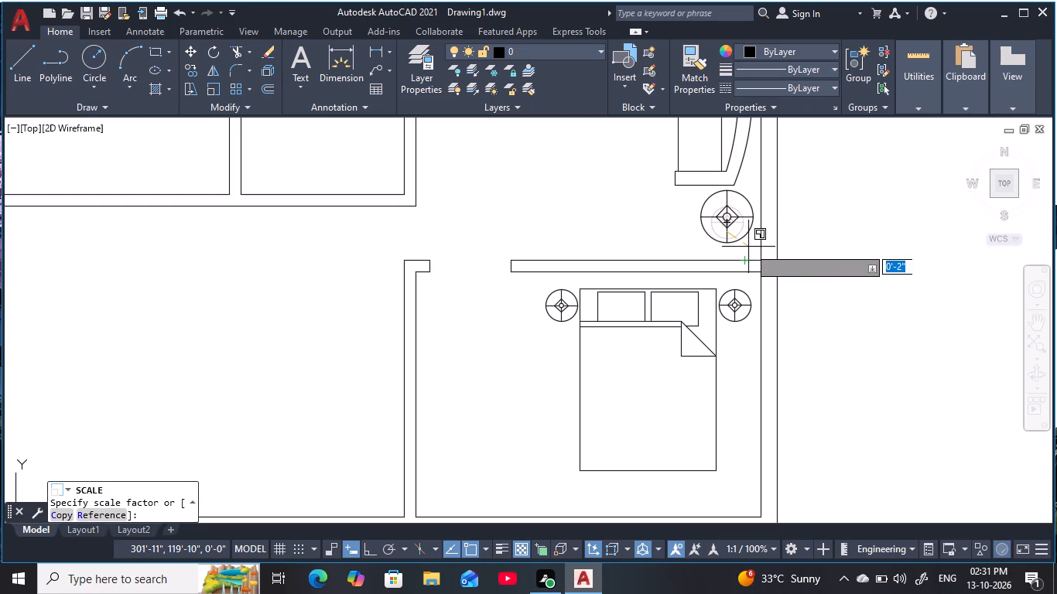
click(751, 247)
key(Escape)
key(Escape)
key(Escape)
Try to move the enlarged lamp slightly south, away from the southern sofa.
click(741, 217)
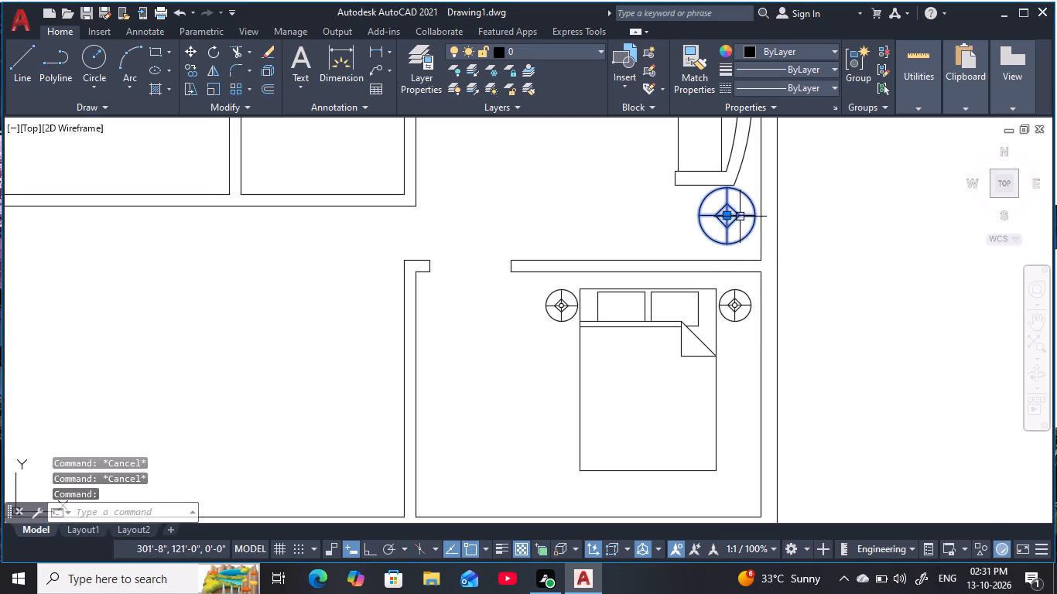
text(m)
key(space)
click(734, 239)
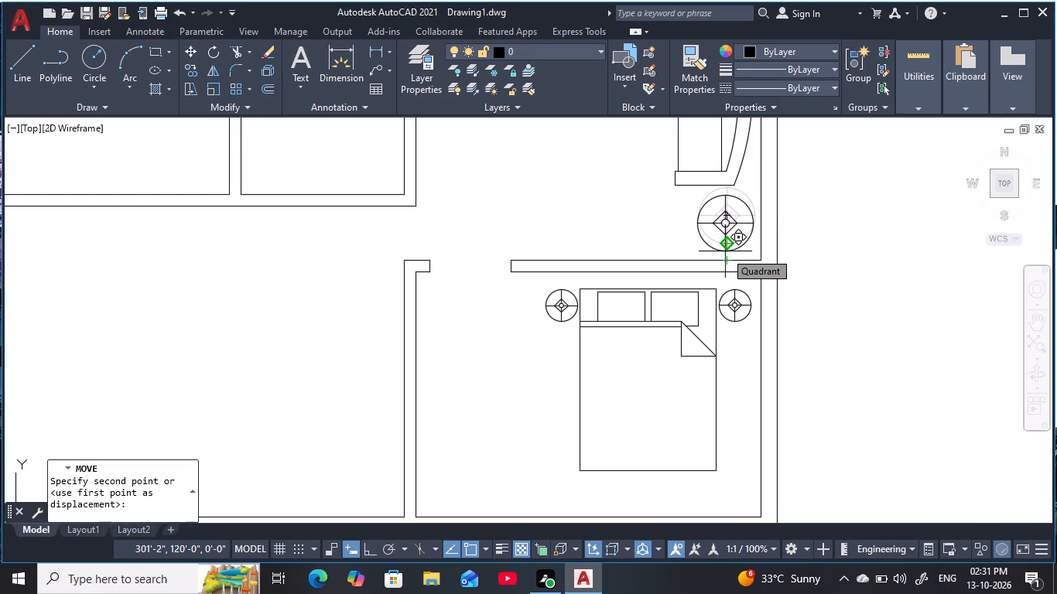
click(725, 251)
Move the enlarged lamp about 7" south, away from the hall's southern sofa.
middle_click(726, 220)
click(726, 220)
key(space)
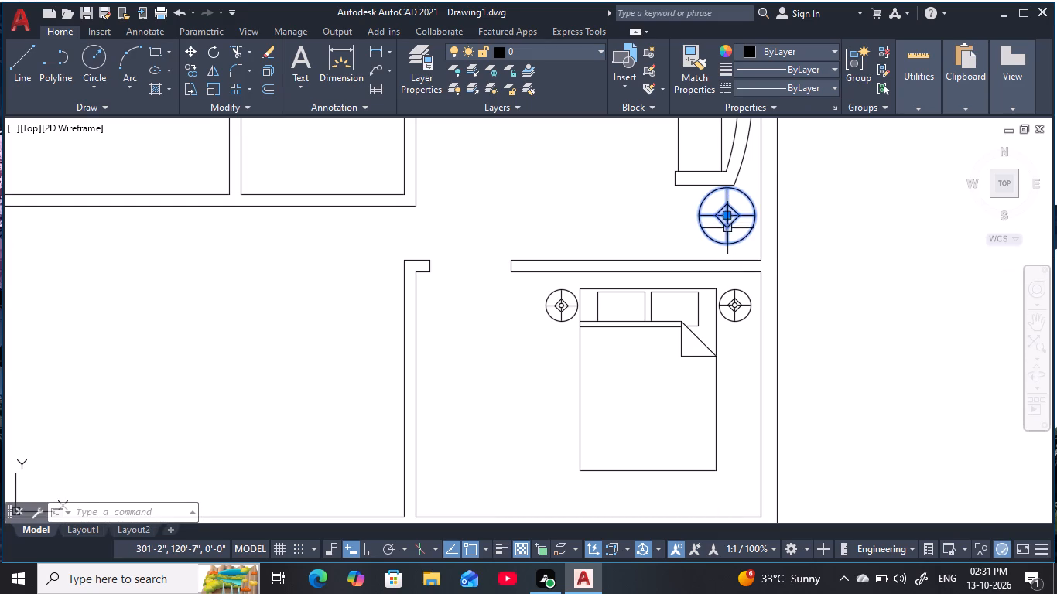
click(727, 242)
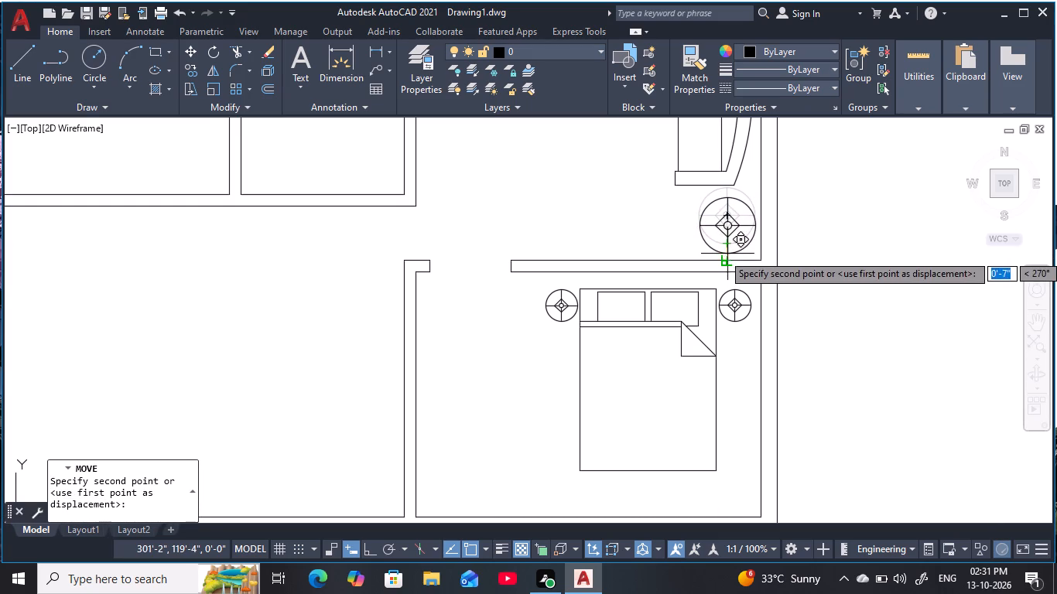
click(727, 253)
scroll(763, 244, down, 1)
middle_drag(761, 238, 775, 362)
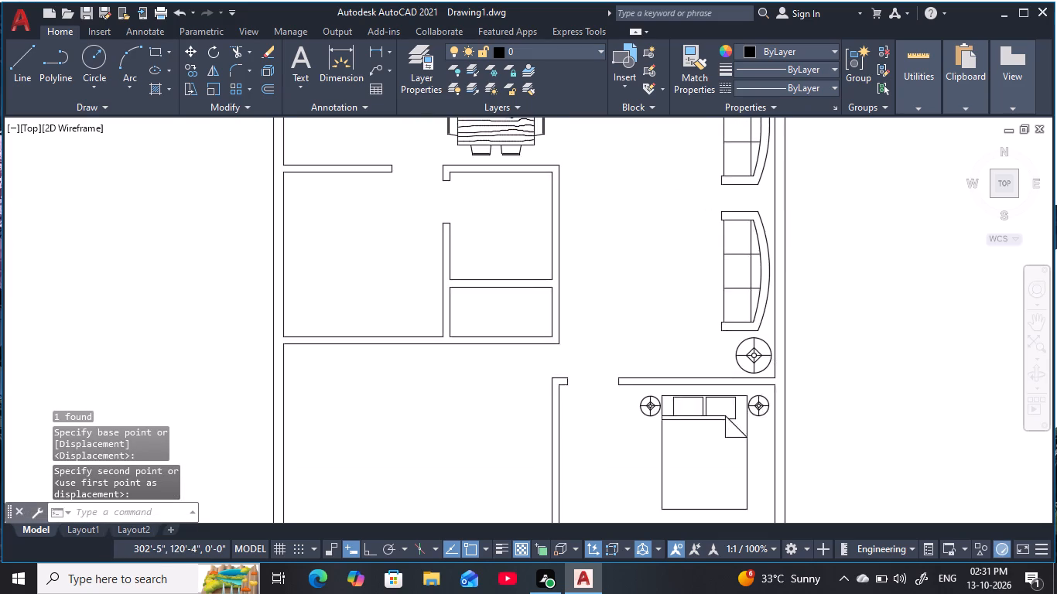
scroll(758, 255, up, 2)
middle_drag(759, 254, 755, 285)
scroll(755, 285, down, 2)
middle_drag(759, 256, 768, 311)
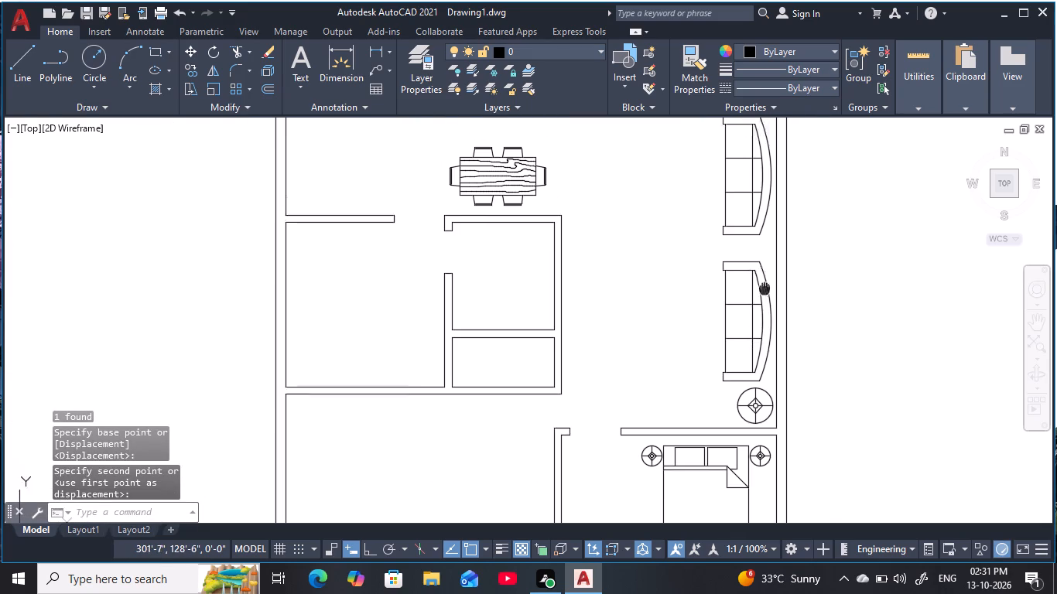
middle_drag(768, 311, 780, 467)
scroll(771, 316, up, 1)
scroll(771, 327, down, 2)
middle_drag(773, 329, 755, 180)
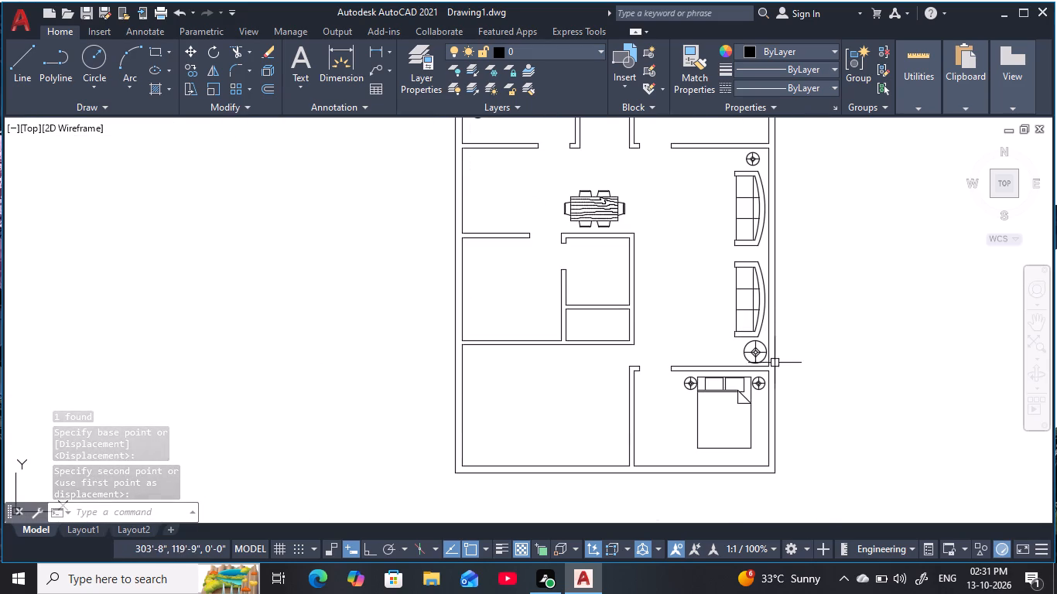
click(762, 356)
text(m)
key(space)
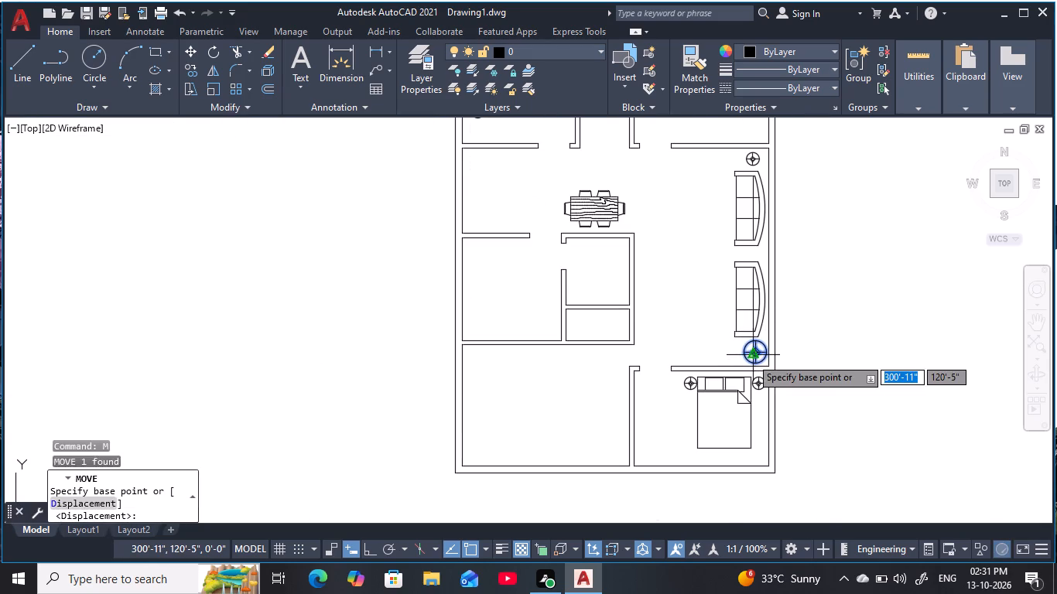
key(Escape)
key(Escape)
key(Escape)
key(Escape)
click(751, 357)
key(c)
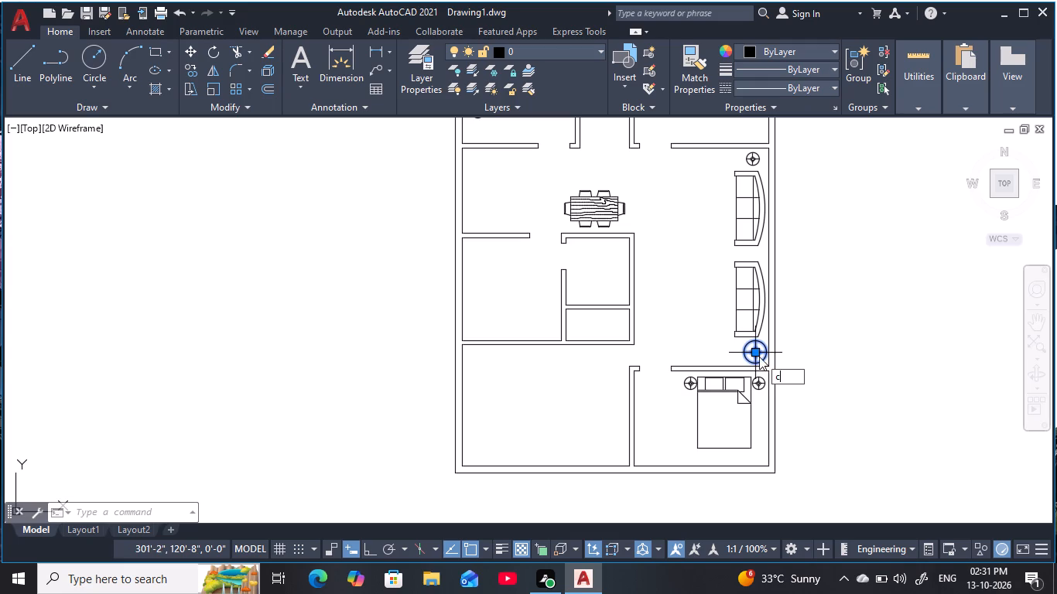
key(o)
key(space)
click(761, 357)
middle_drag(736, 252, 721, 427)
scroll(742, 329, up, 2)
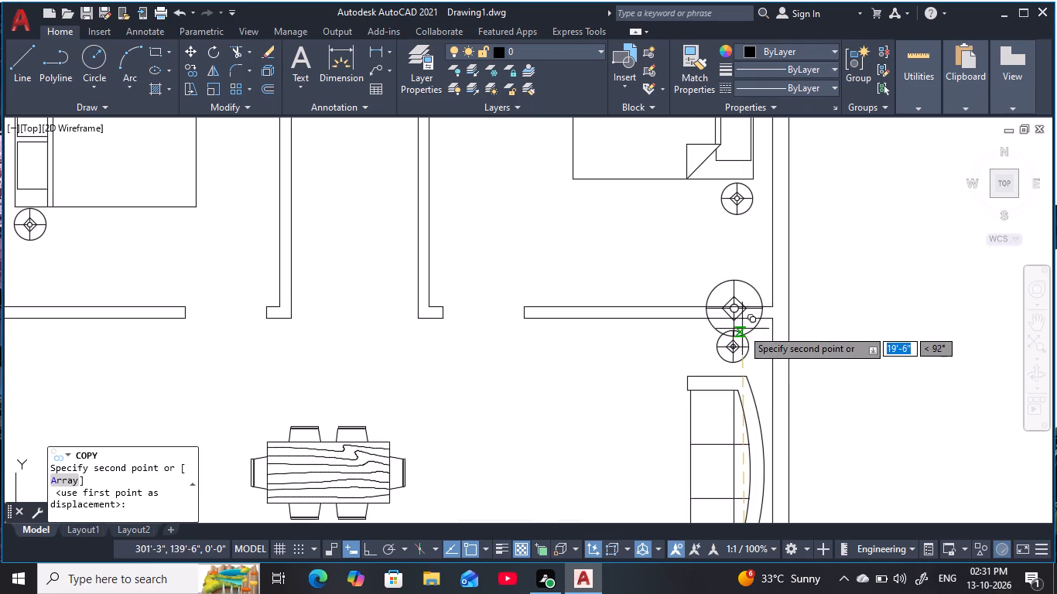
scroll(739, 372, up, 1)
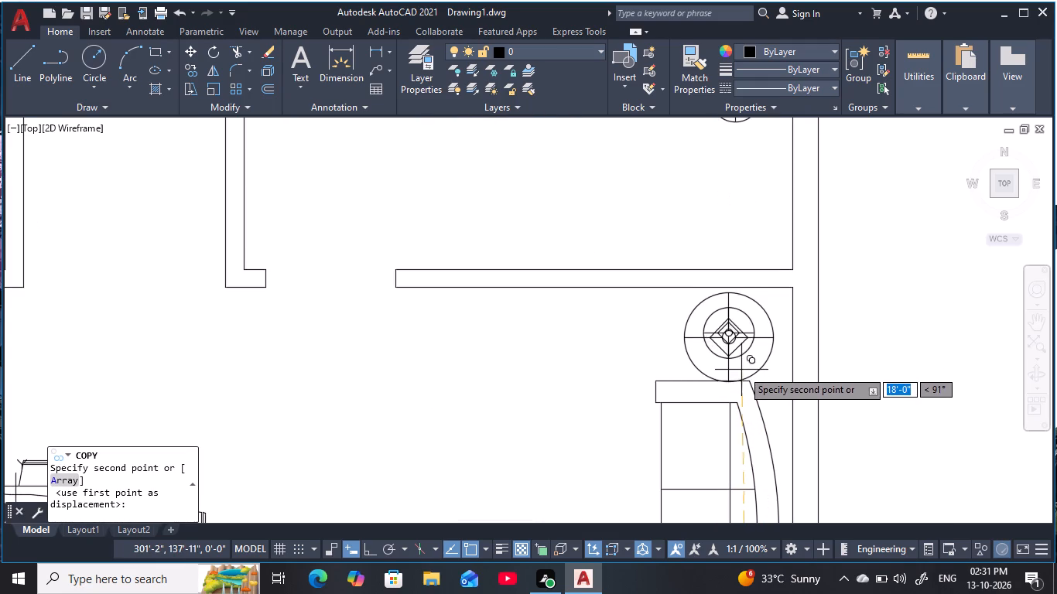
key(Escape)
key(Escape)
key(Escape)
Scale up the lamp north of the hall's northern sofa about its centre to about 1.5 times its size.
click(747, 344)
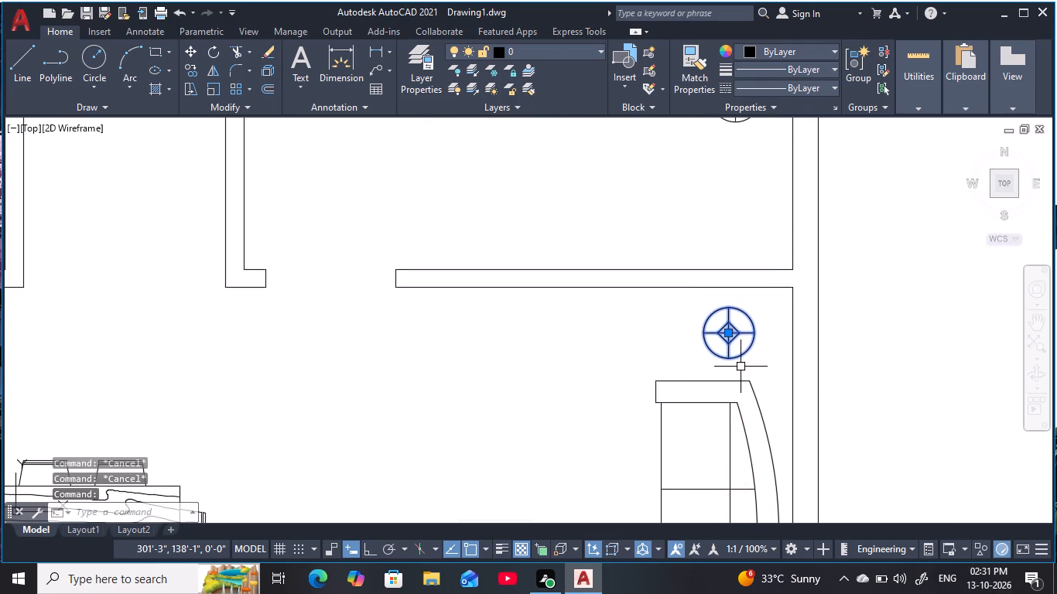
text(sc)
key(space)
click(730, 333)
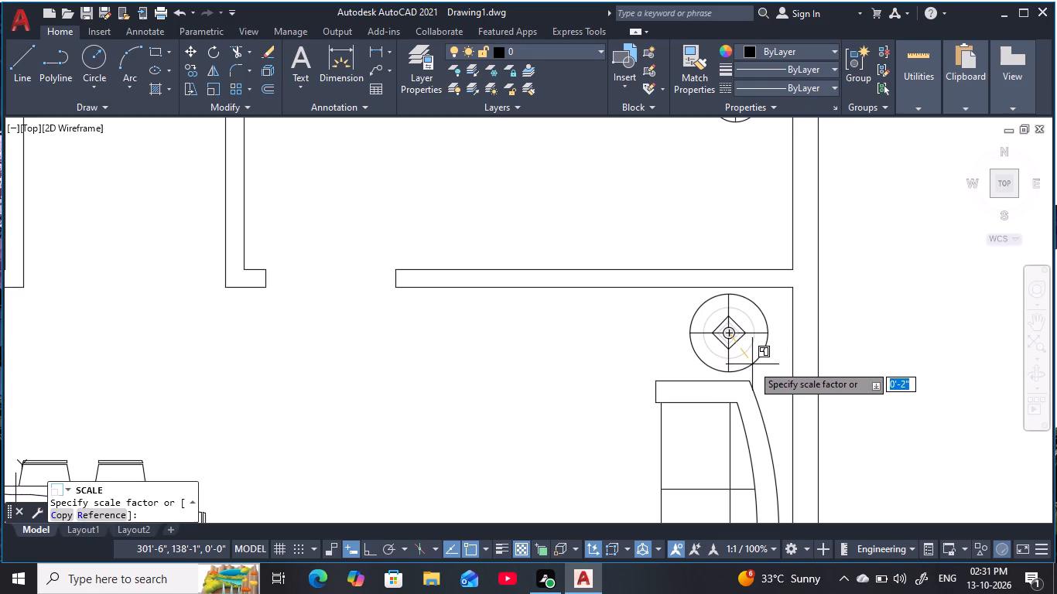
click(754, 364)
scroll(752, 363, down, 2)
middle_drag(752, 363, 775, 288)
scroll(748, 340, down, 2)
middle_drag(737, 345, 751, 299)
key(Escape)
key(Escape)
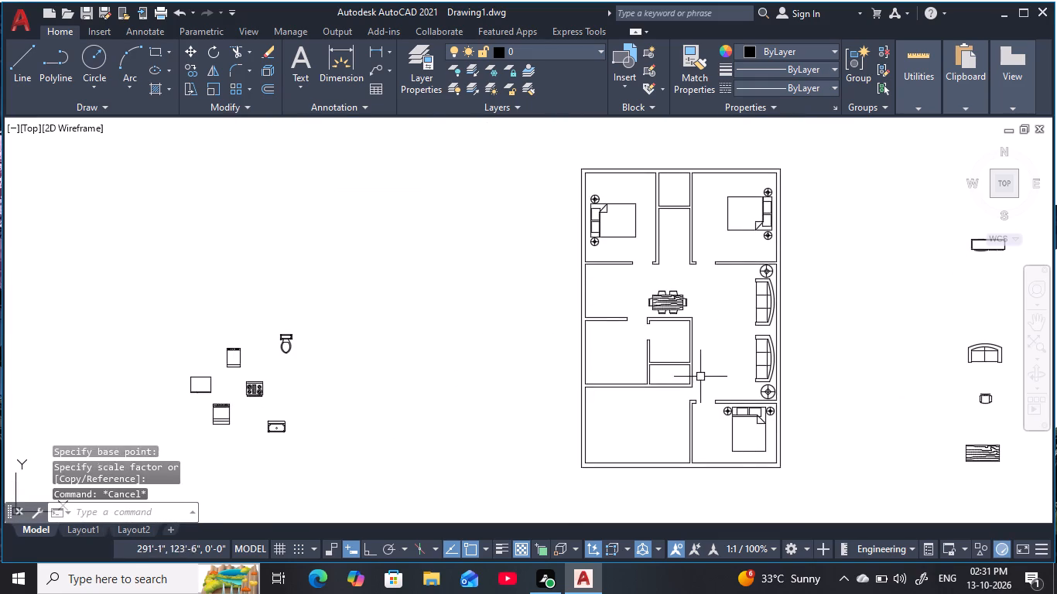
key(Escape)
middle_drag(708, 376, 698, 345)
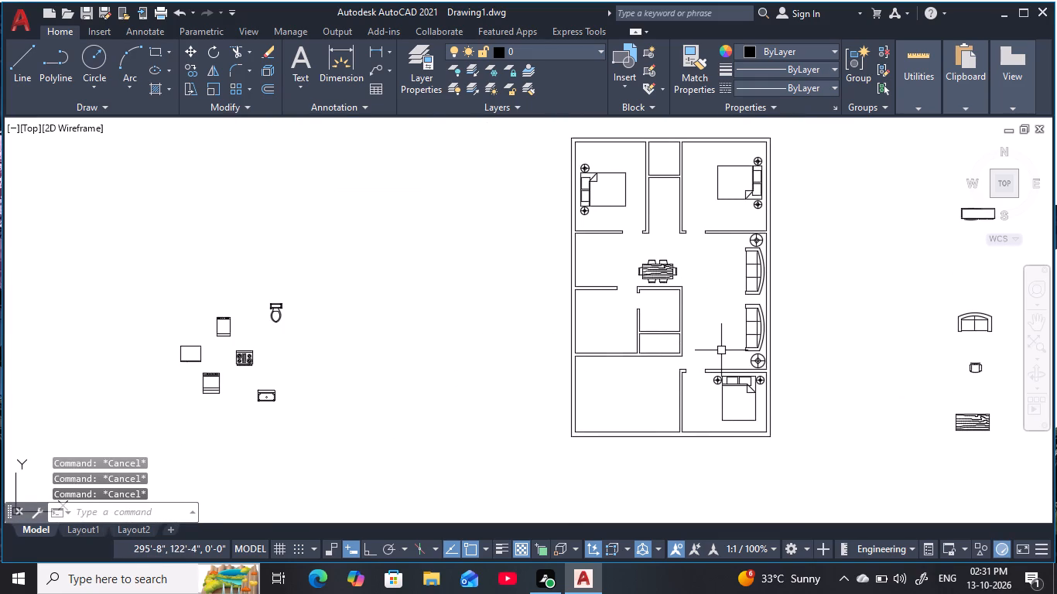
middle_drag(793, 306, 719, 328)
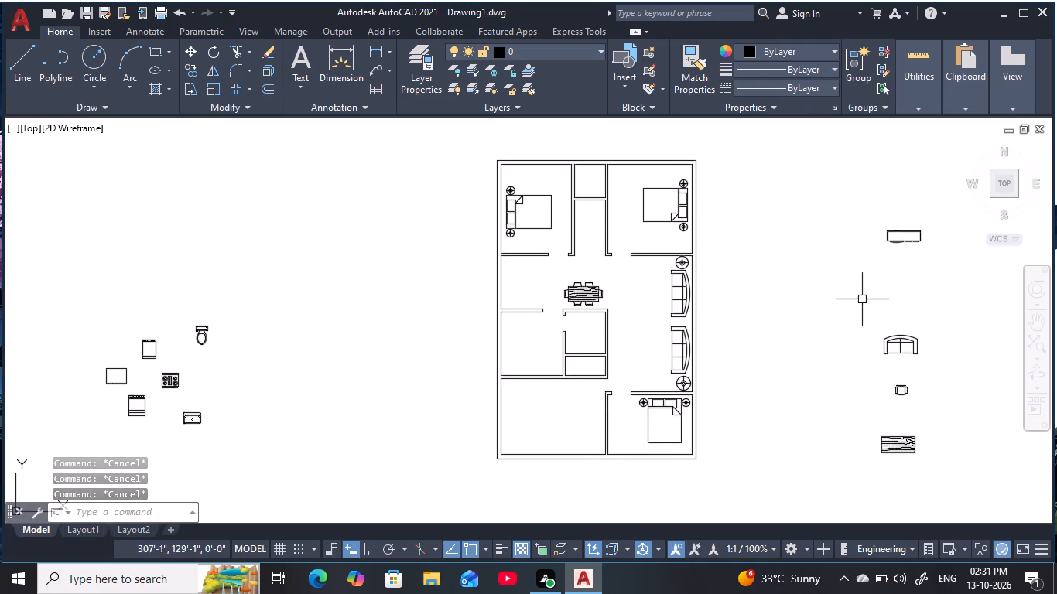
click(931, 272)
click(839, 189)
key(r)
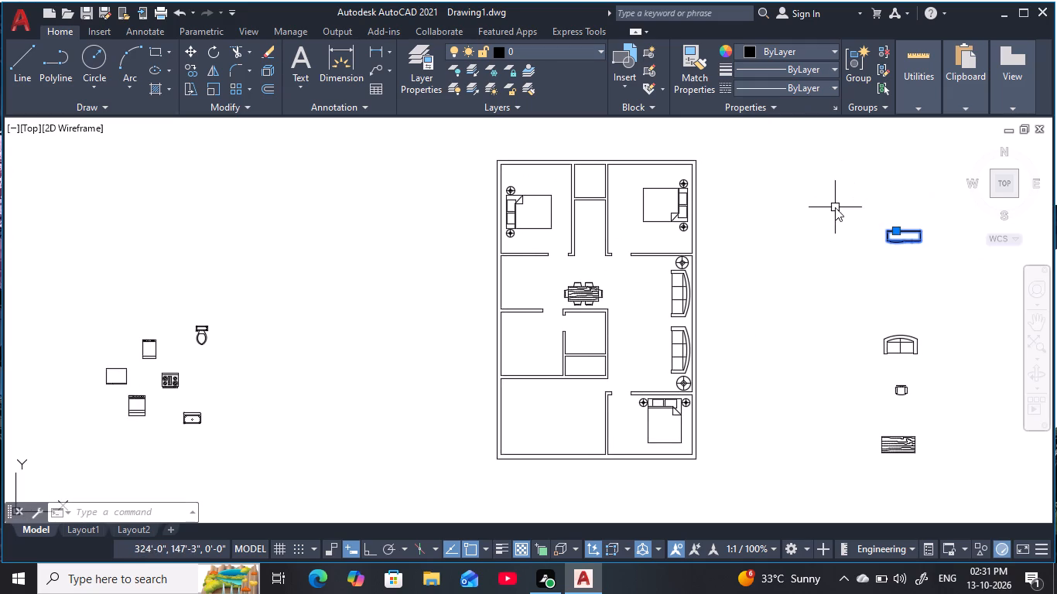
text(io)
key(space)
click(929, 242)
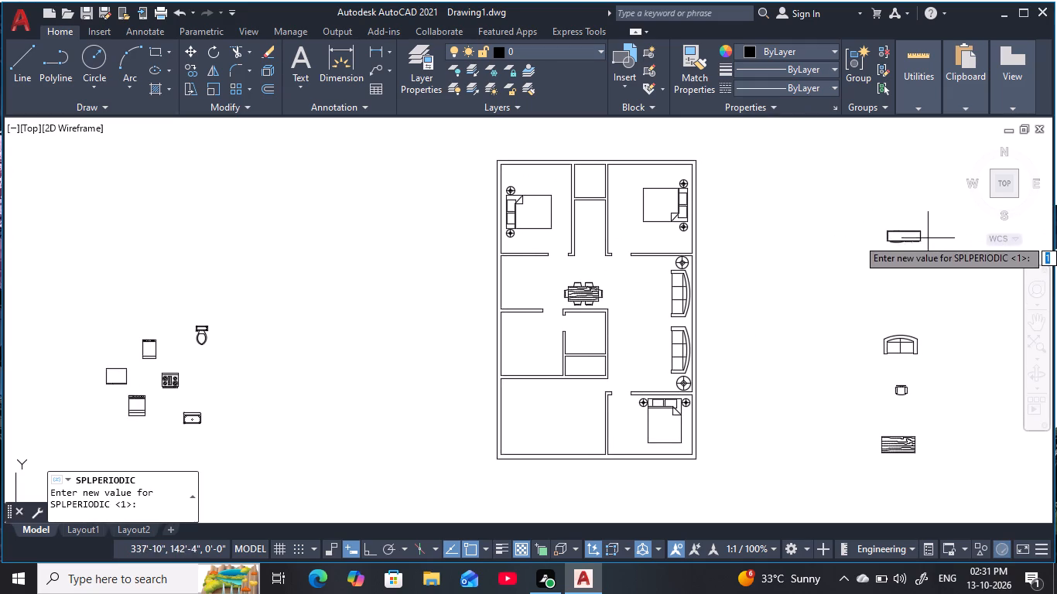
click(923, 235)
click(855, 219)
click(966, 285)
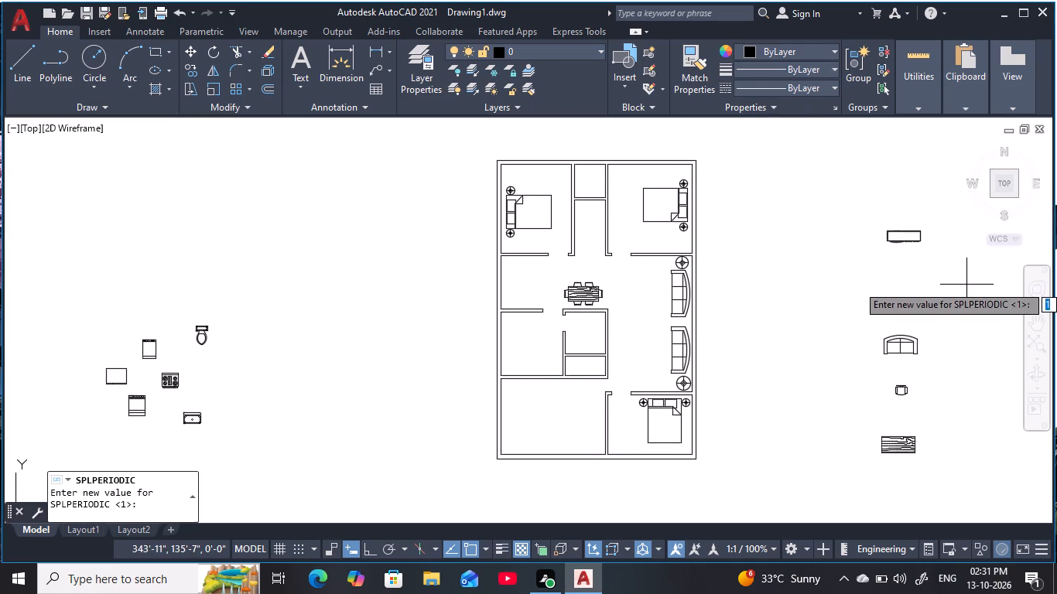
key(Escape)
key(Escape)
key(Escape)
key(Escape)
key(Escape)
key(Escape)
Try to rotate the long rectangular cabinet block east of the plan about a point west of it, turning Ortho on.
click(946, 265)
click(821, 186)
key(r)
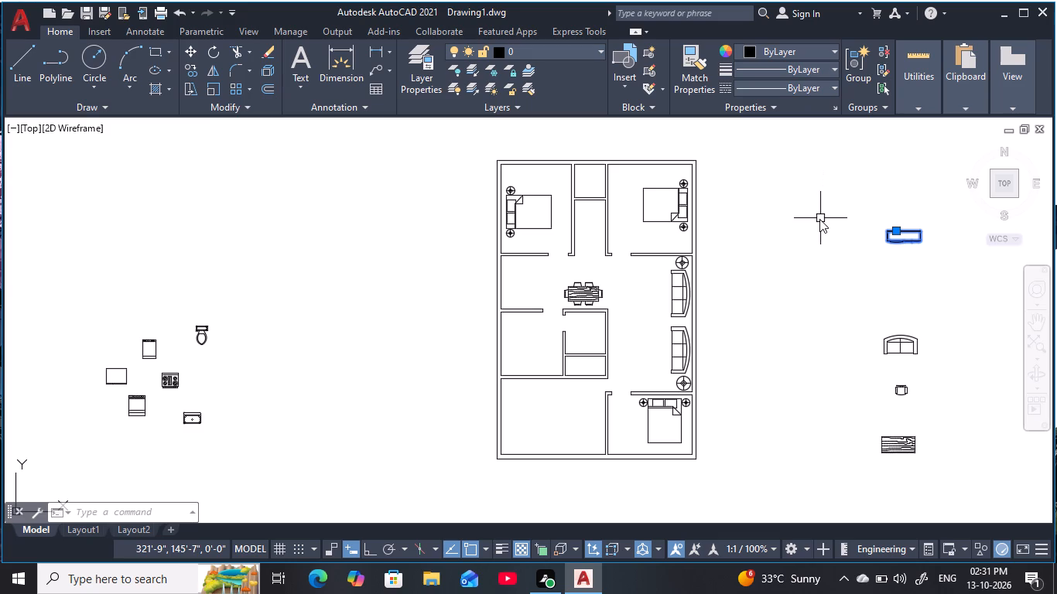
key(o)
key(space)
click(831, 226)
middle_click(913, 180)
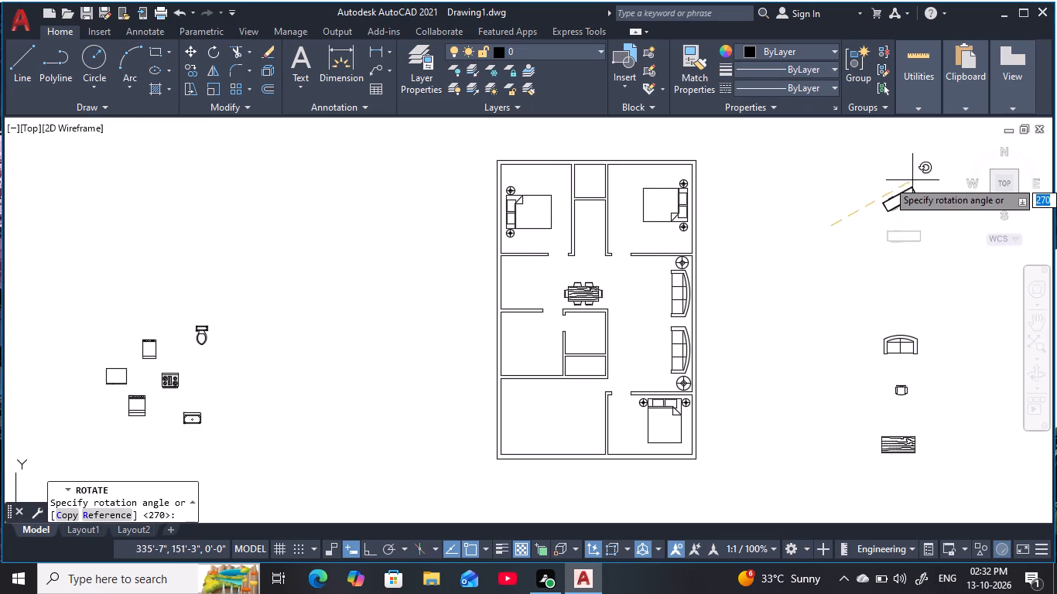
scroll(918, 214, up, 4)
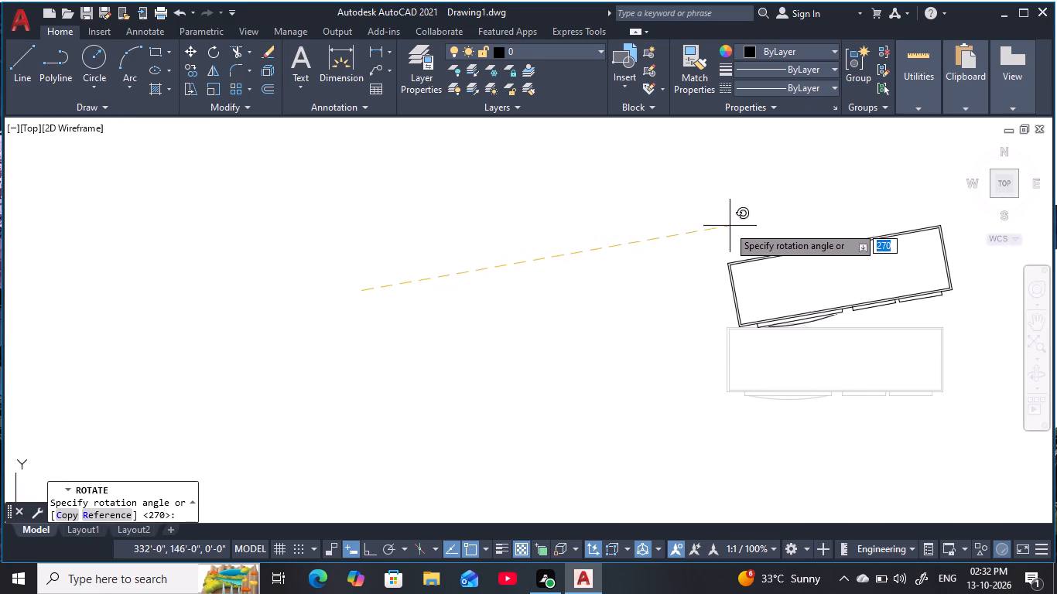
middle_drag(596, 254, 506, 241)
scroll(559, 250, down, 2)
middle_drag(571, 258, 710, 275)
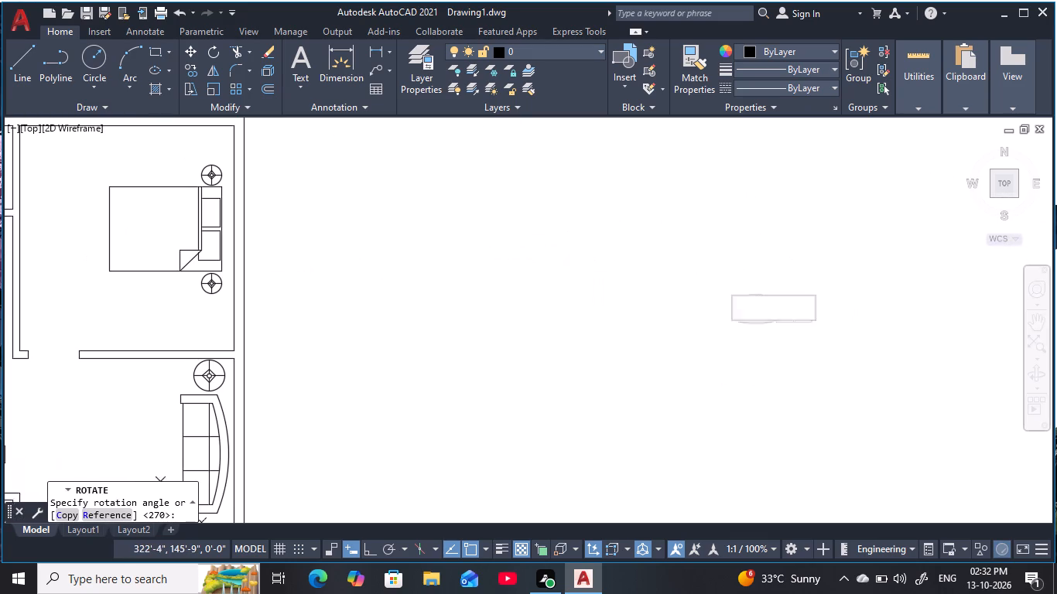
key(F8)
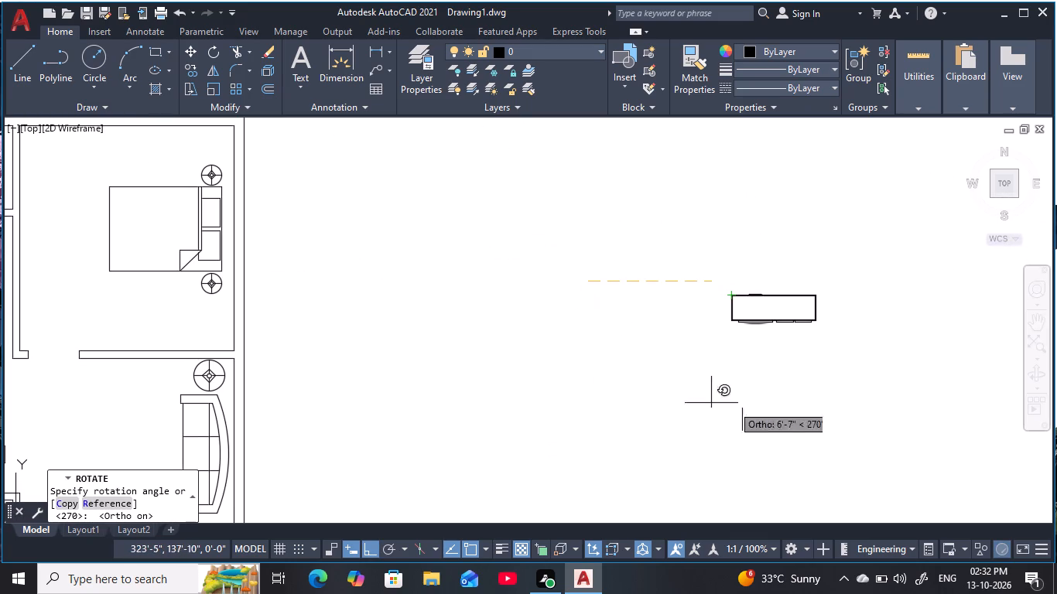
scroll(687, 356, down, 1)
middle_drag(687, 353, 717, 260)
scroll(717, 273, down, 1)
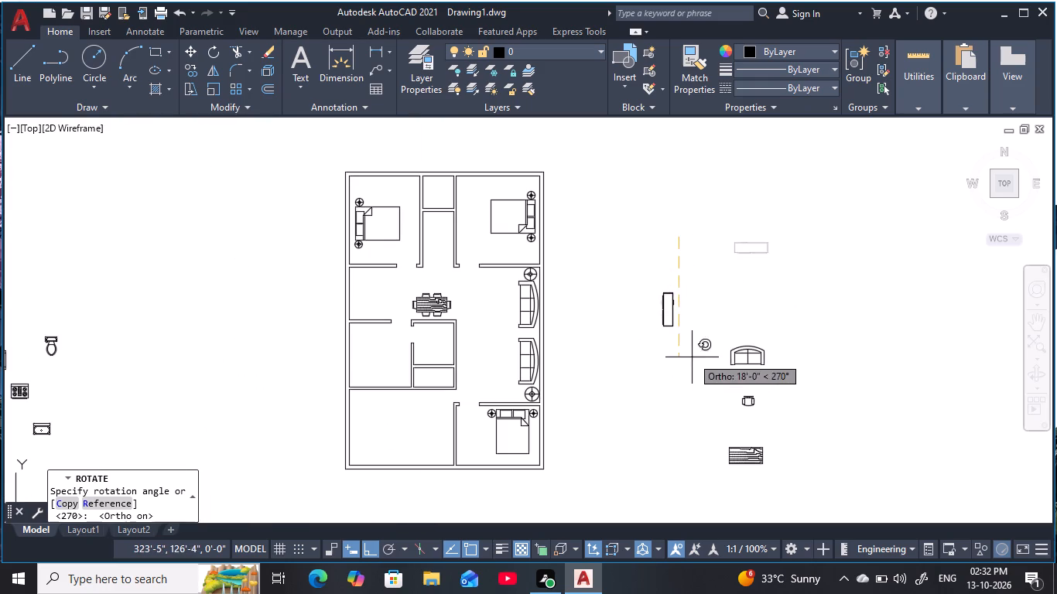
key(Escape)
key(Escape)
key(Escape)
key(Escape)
Rotate the long cabinet block 90° counterclockwise about a point inside it so its curved front faces east.
click(762, 254)
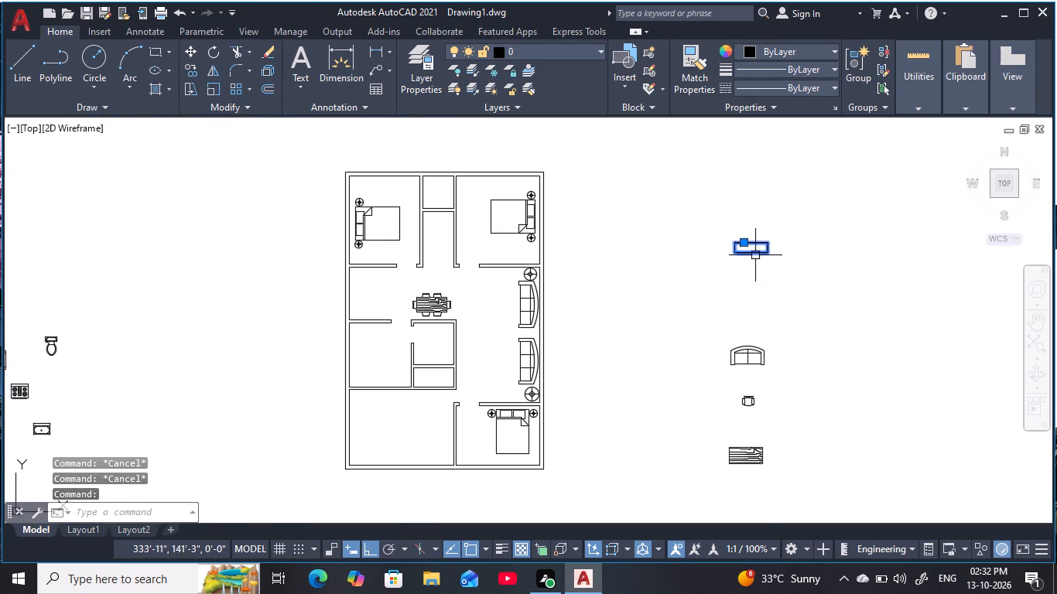
scroll(761, 250, up, 4)
middle_drag(761, 250, 778, 265)
key(Escape)
key(r)
key(o)
key(space)
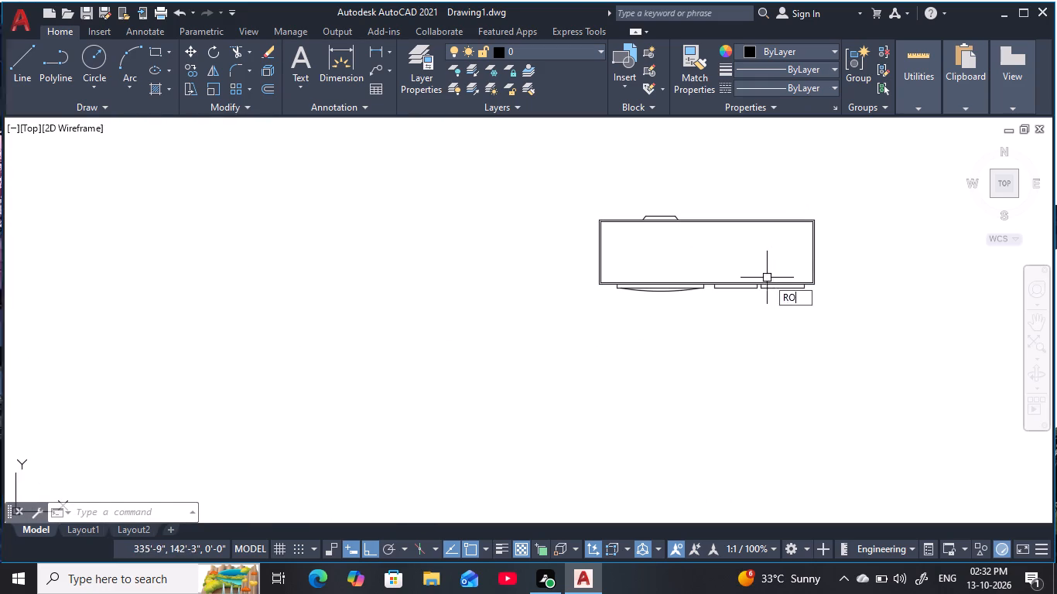
click(764, 287)
key(space)
click(747, 265)
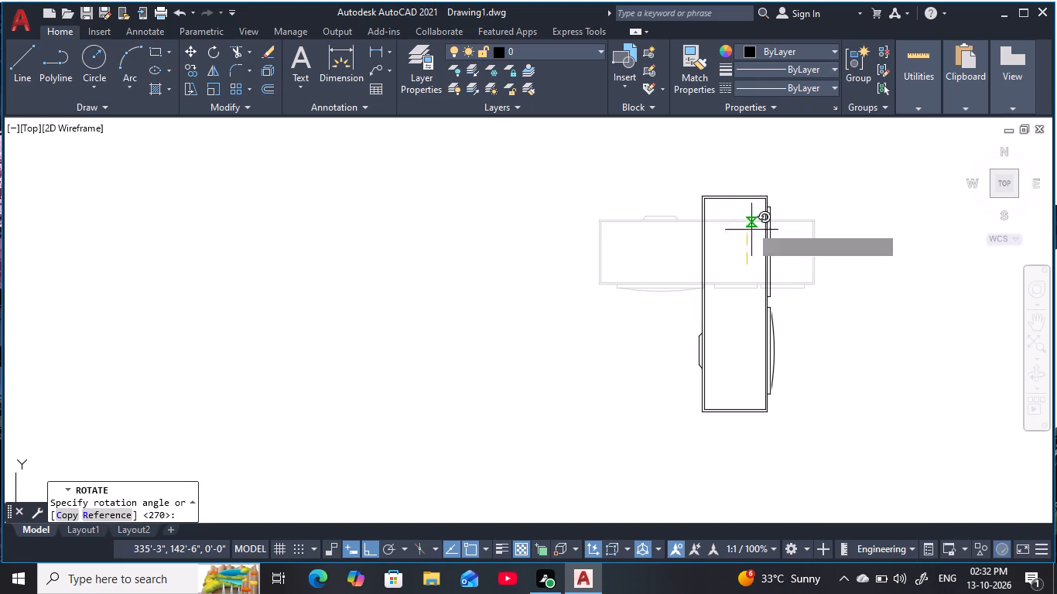
click(727, 197)
key(Escape)
key(Escape)
key(Escape)
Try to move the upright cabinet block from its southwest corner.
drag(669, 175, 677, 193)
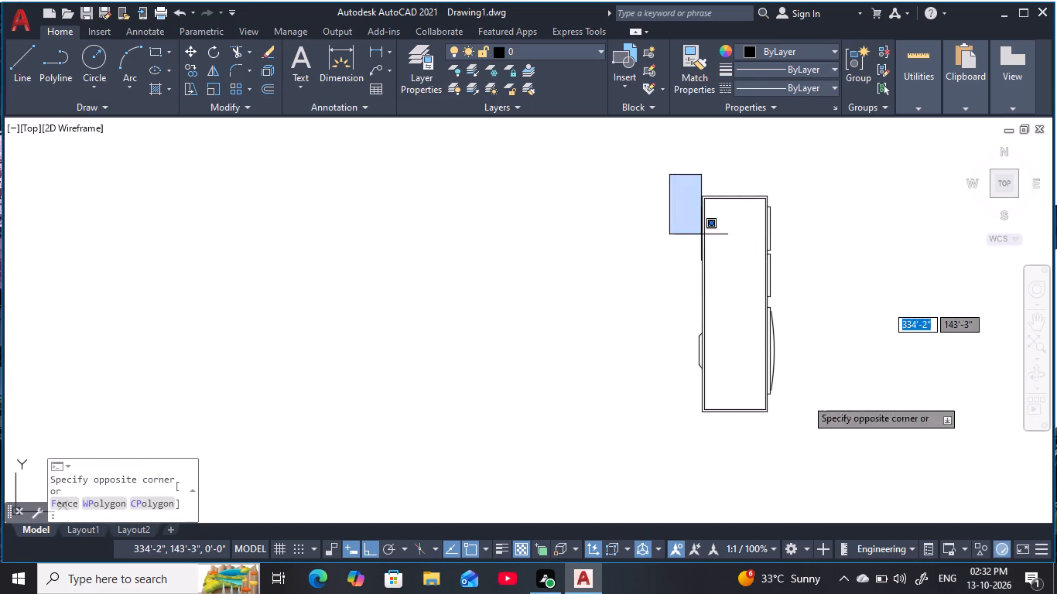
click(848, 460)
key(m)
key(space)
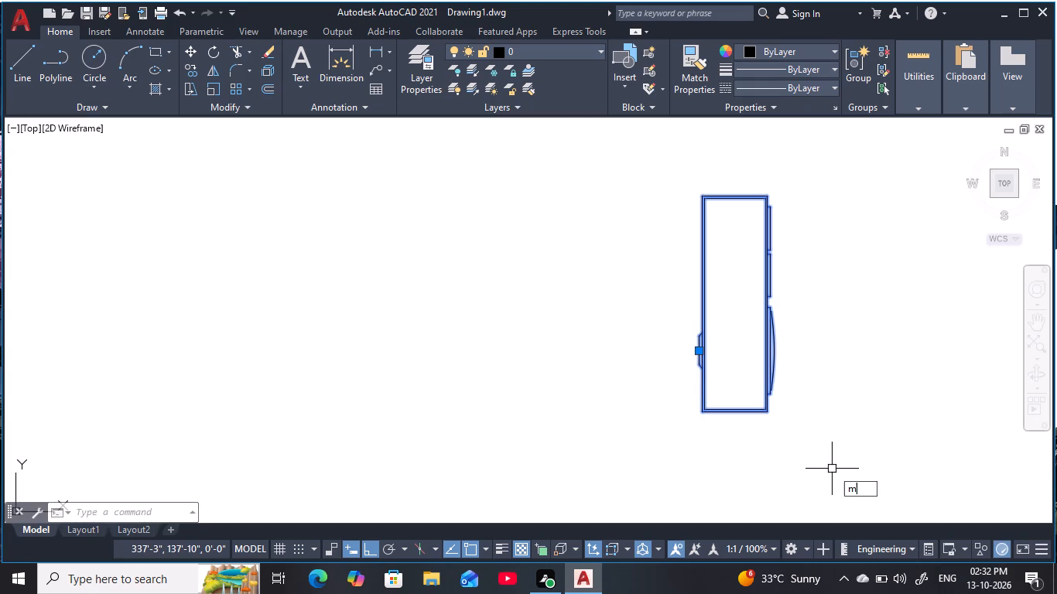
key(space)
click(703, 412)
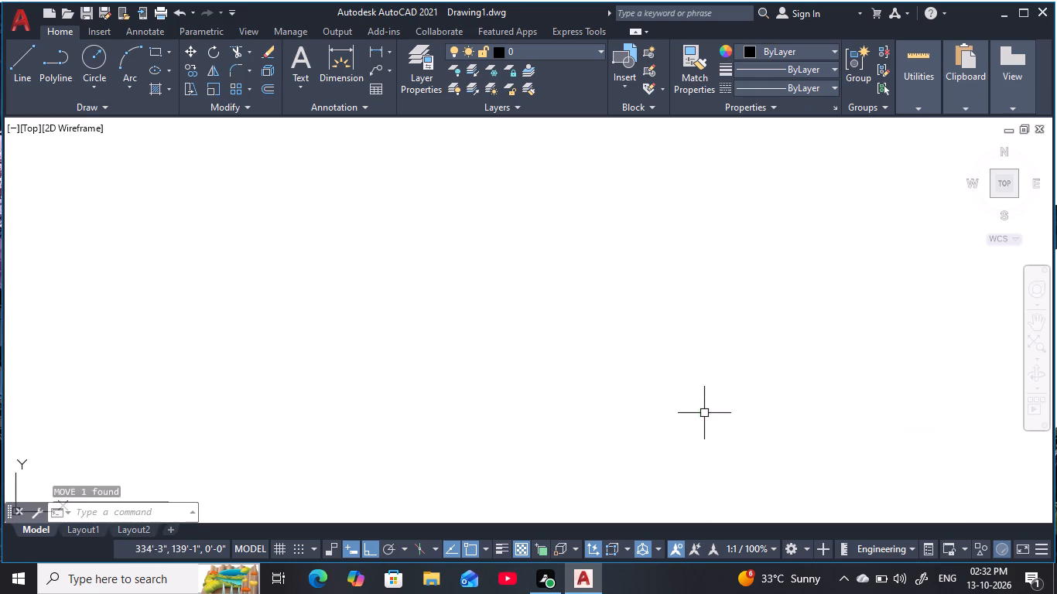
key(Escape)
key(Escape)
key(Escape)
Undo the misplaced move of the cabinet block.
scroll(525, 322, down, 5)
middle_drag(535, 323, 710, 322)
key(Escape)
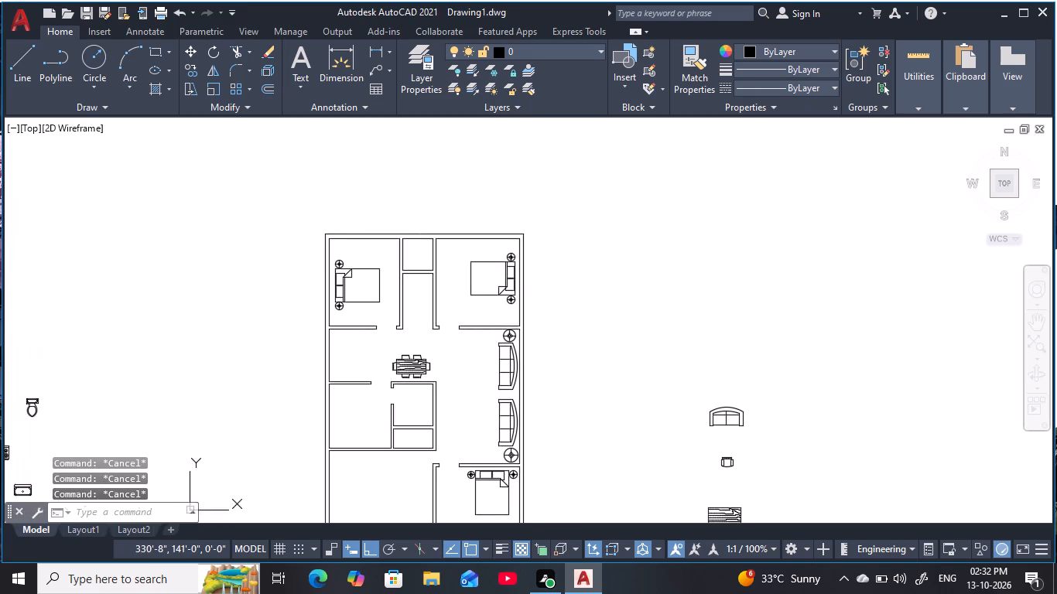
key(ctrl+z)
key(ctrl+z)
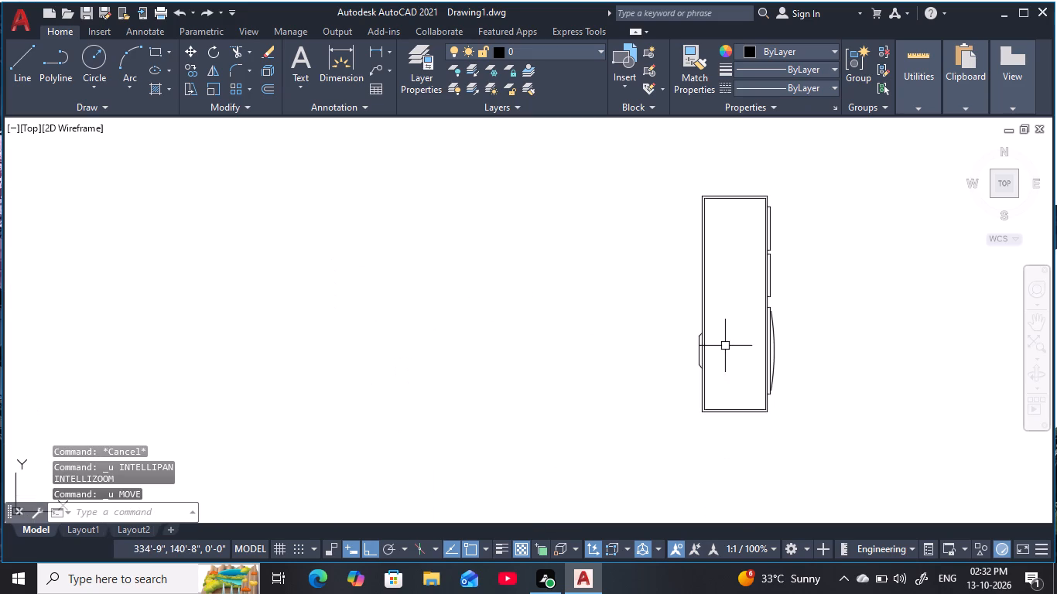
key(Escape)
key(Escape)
Move the upright cabinet block by its southwest corner to just east of the small central room's east wall, facing the sofas, with Ortho off.
click(700, 362)
key(m)
key(space)
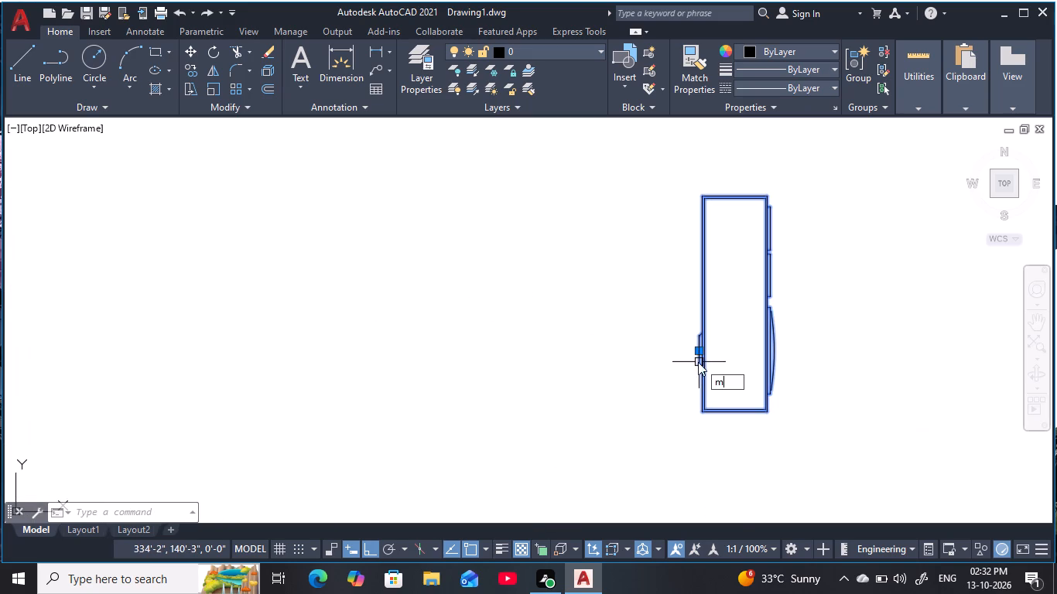
click(703, 413)
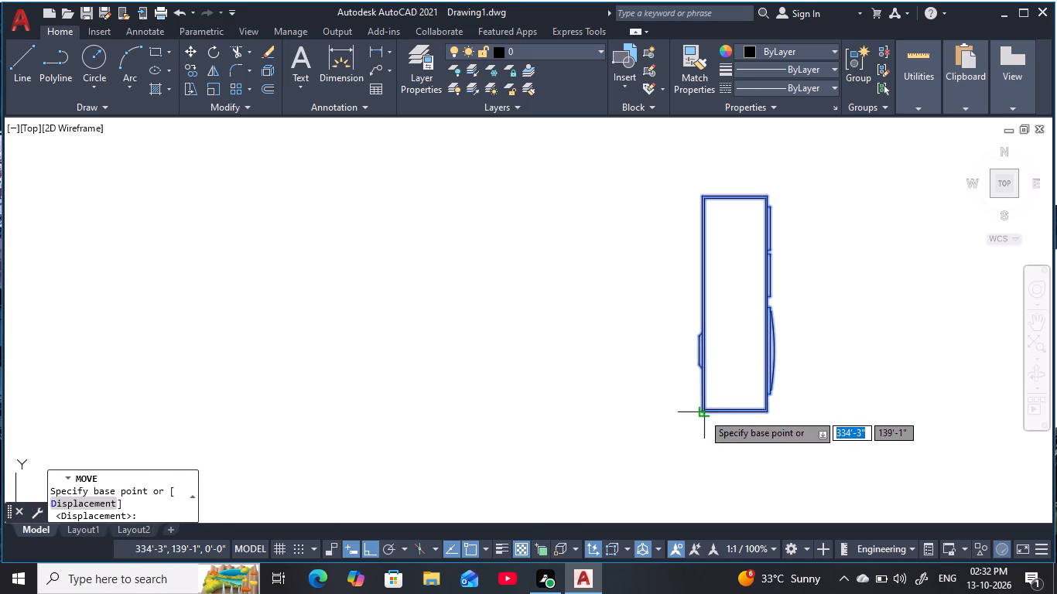
middle_drag(513, 370, 787, 368)
scroll(771, 368, down, 3)
middle_drag(541, 373, 831, 211)
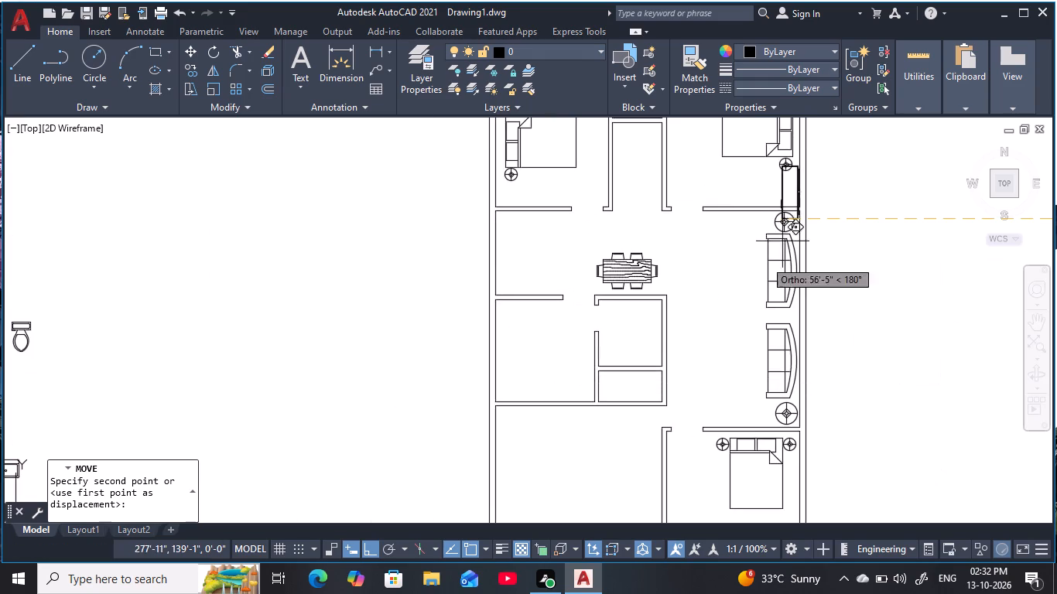
key(F8)
middle_drag(723, 362, 725, 355)
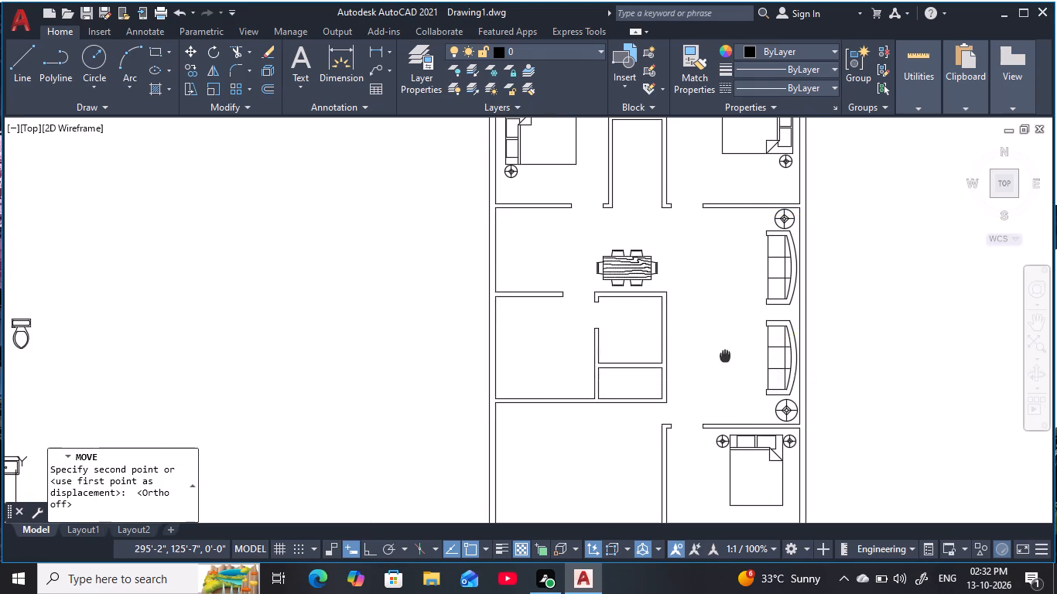
middle_drag(725, 355, 734, 306)
scroll(696, 298, up, 1)
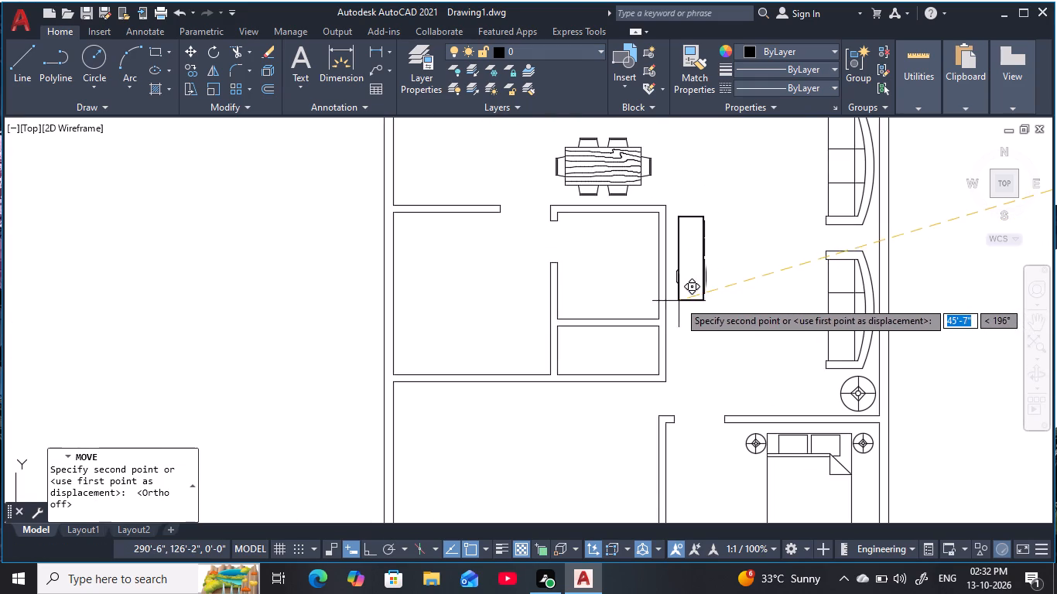
scroll(679, 301, up, 2)
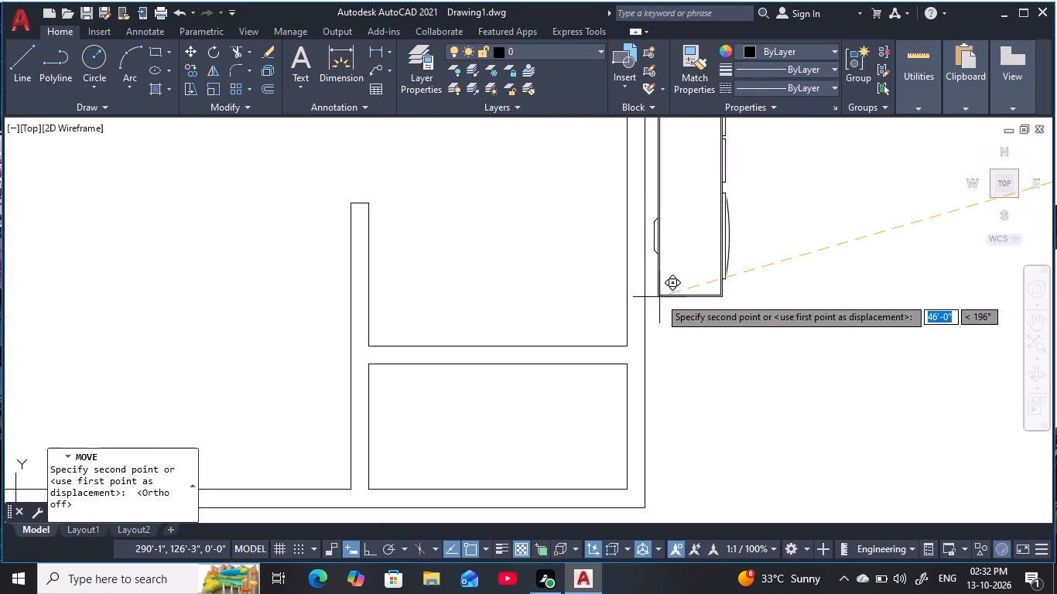
click(658, 299)
scroll(719, 290, down, 2)
middle_click(730, 289)
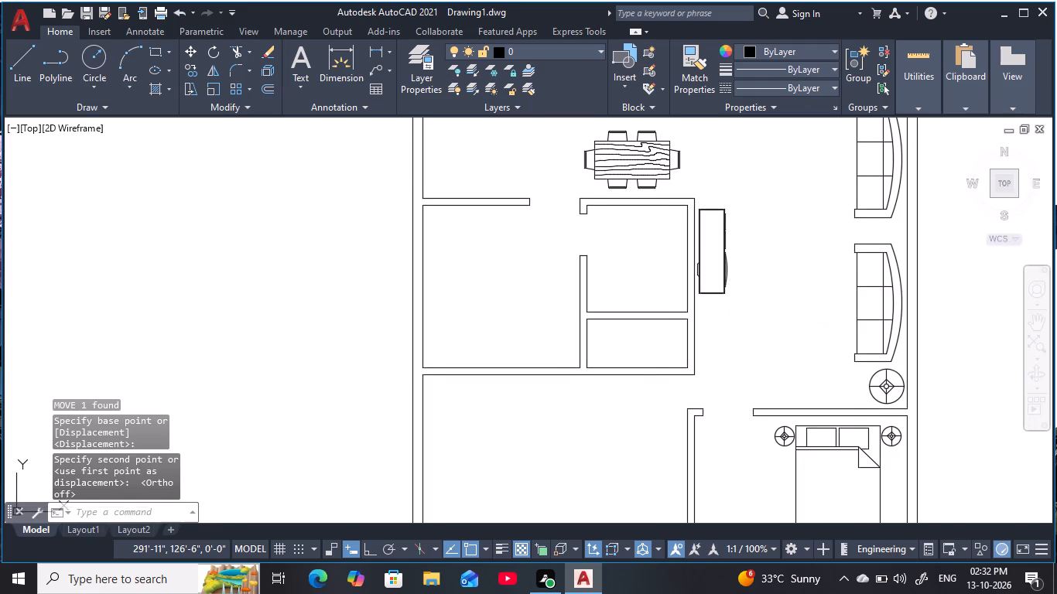
key(Escape)
key(Escape)
scroll(768, 278, down, 1)
middle_drag(768, 278, 757, 262)
middle_drag(766, 285, 770, 258)
scroll(770, 258, down, 1)
middle_drag(771, 263, 762, 283)
key(Escape)
key(Escape)
key(Escape)
key(Escape)
key(Escape)
key(Escape)
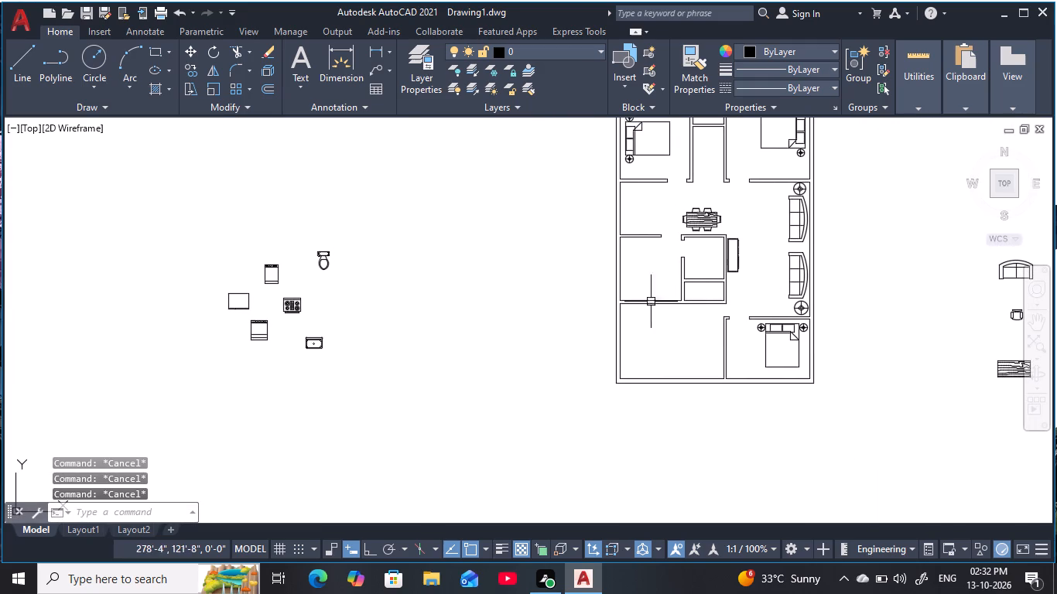
Copy the four-burner cooktop block from the loose blocks west of the plan to a spot nearer the plan's west wall.
middle_drag(548, 316, 628, 295)
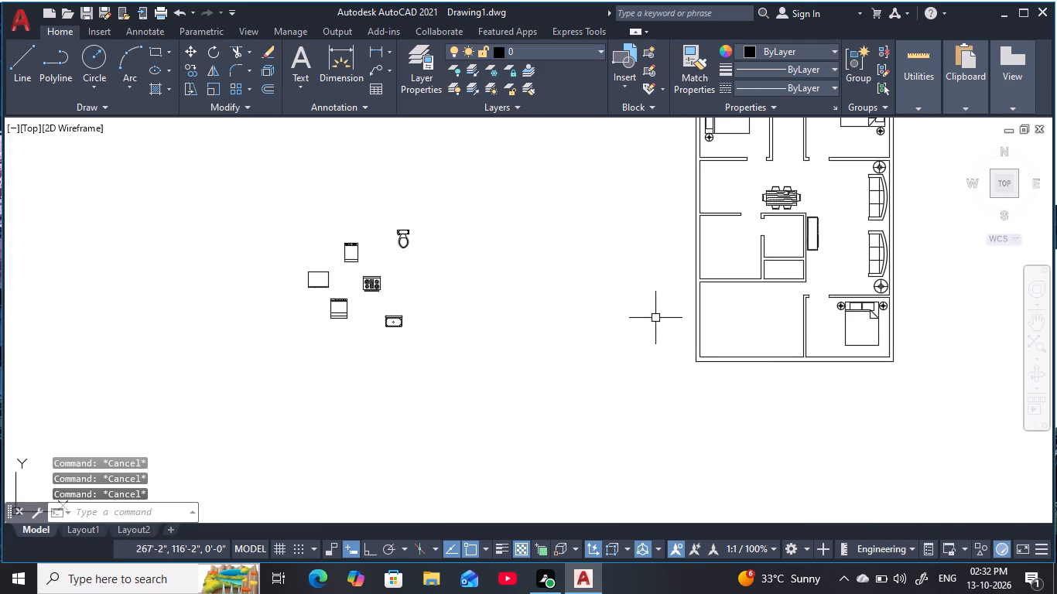
middle_drag(573, 319, 645, 326)
scroll(461, 296, up, 1)
middle_drag(461, 296, 458, 298)
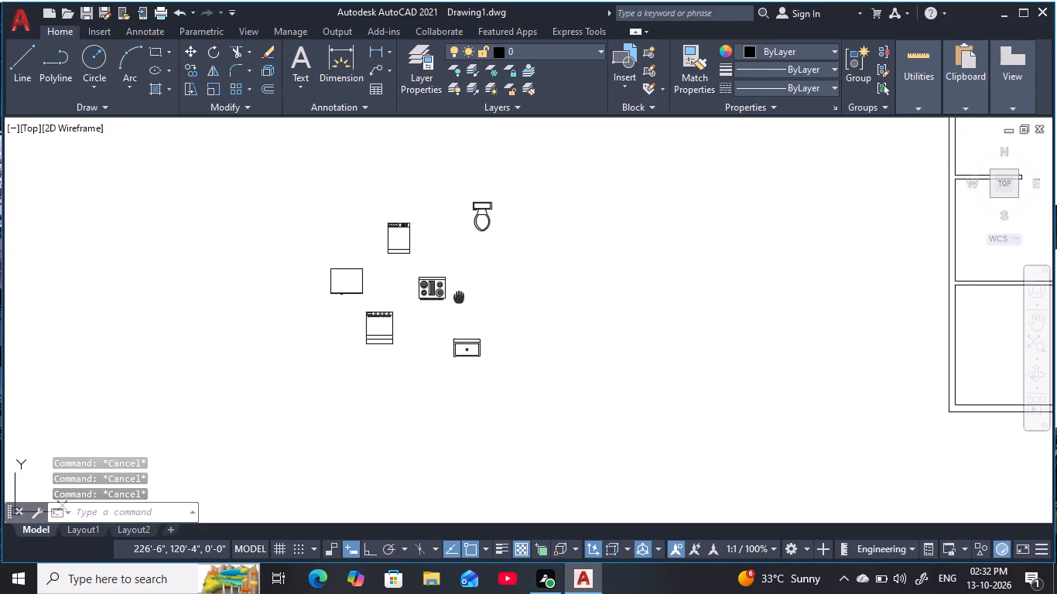
middle_drag(458, 298, 449, 306)
click(456, 313)
click(394, 285)
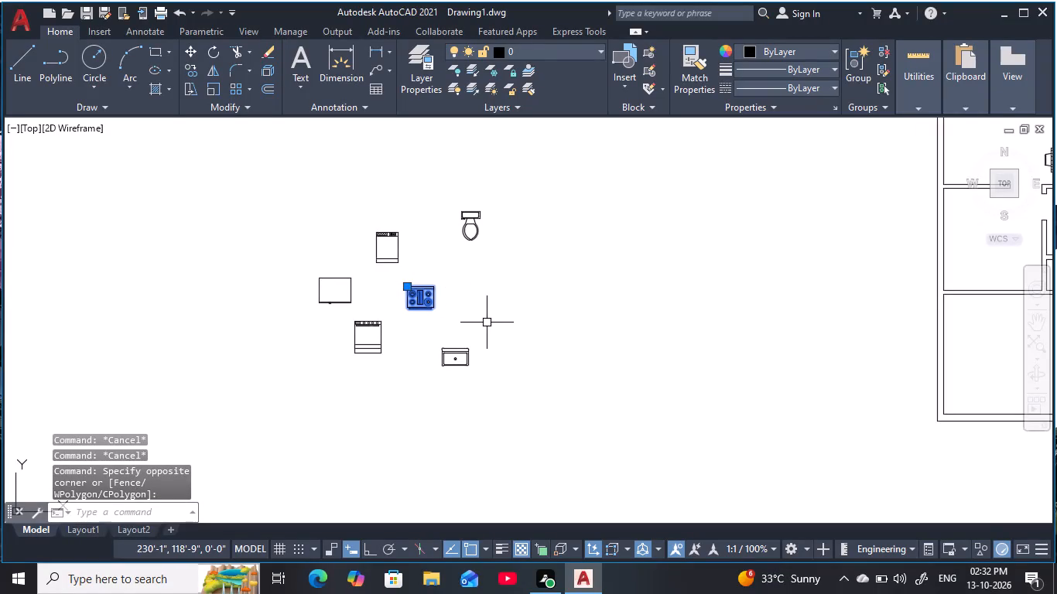
key(c)
text(o)
key(space)
click(426, 297)
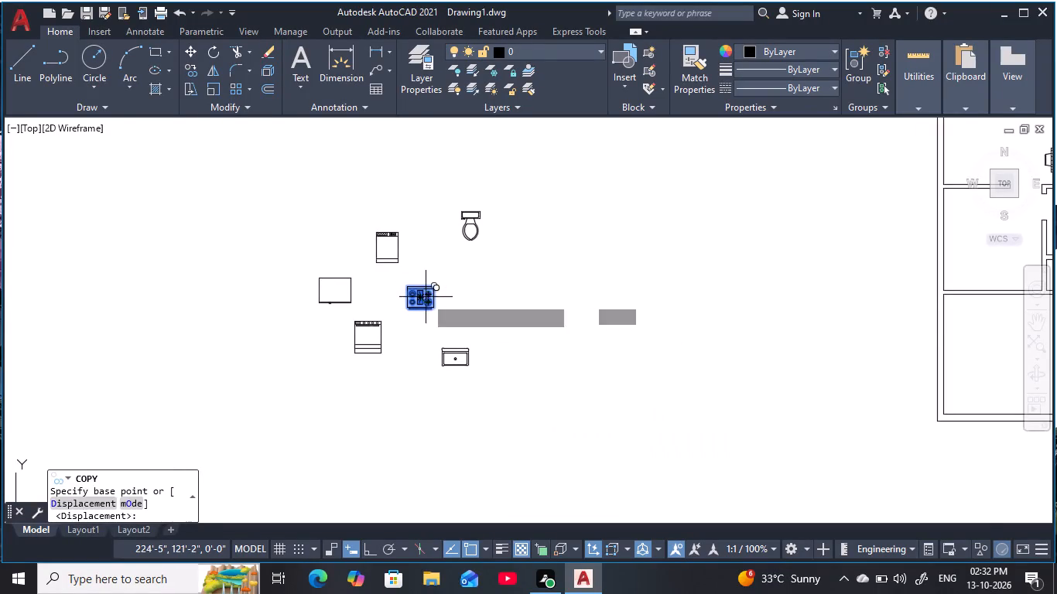
click(834, 294)
scroll(840, 294, up, 4)
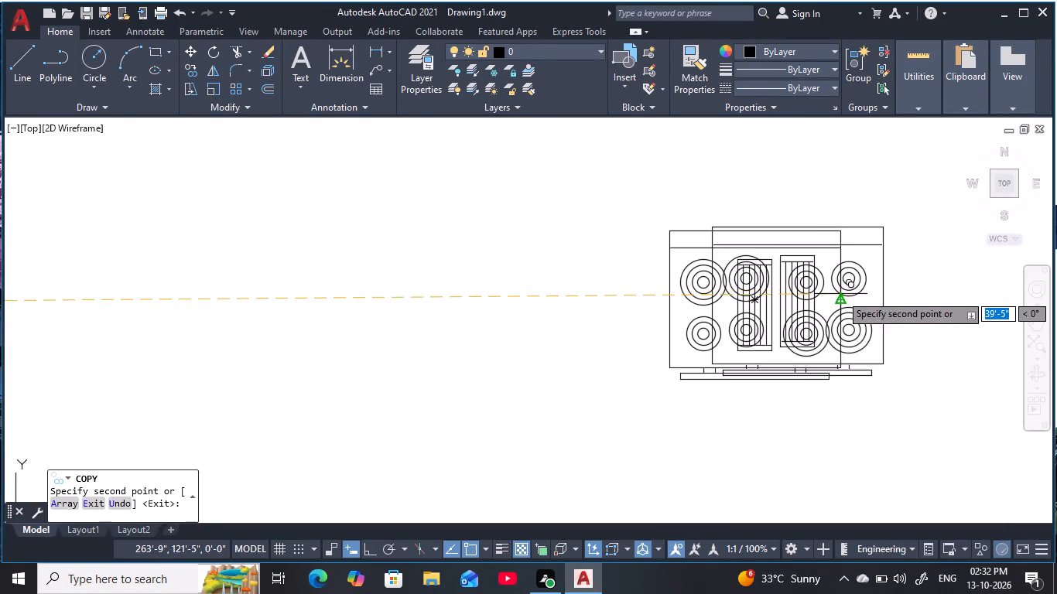
middle_drag(841, 295, 834, 265)
key(Escape)
key(Escape)
Rotate the copied cooktop block 180° about a point near its southeast corner, using Ortho.
click(636, 184)
click(861, 406)
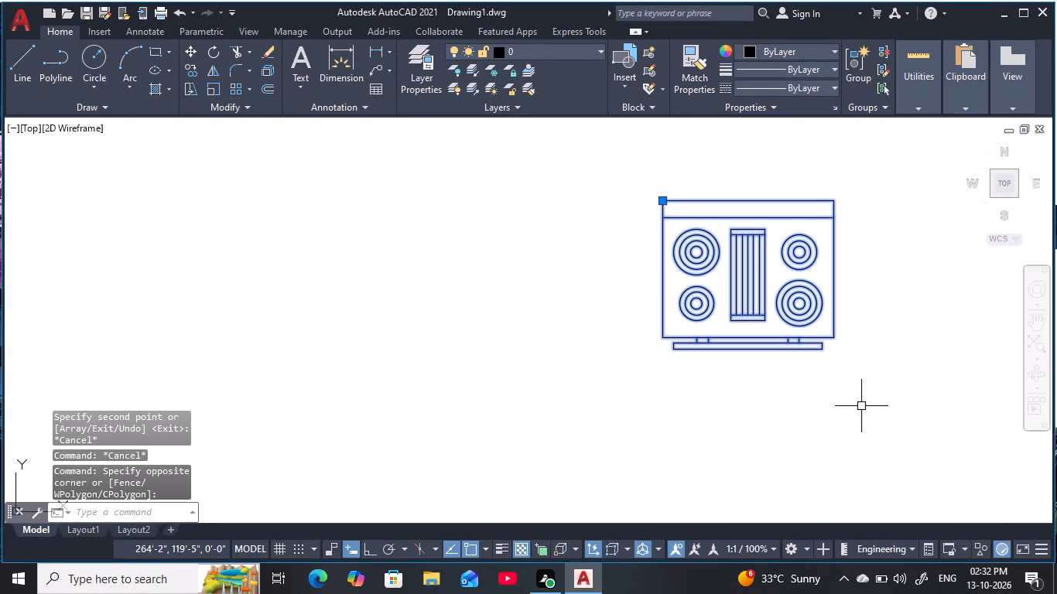
key(r)
text(o)
key(space)
drag(844, 365, 843, 360)
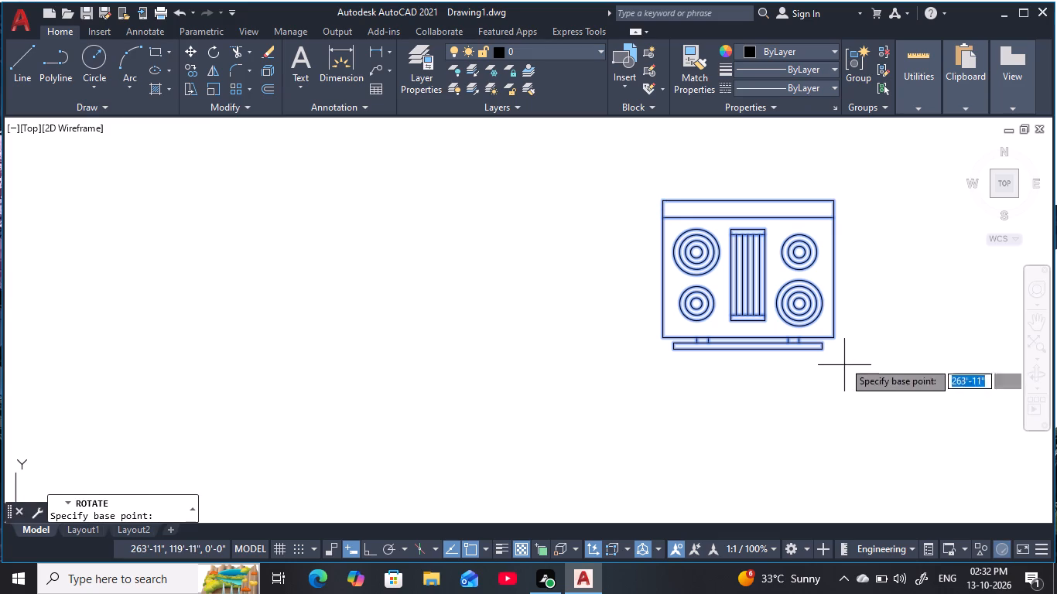
drag(843, 360, 843, 353)
key(F8)
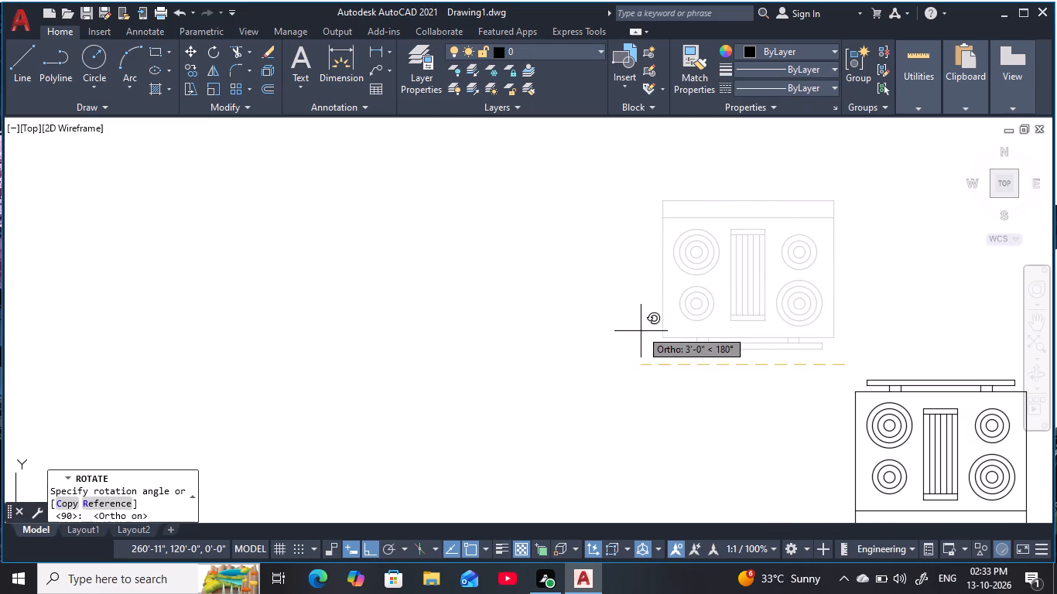
click(641, 333)
middle_drag(867, 367, 734, 213)
scroll(750, 238, down, 2)
middle_drag(787, 288, 752, 338)
key(Escape)
key(Escape)
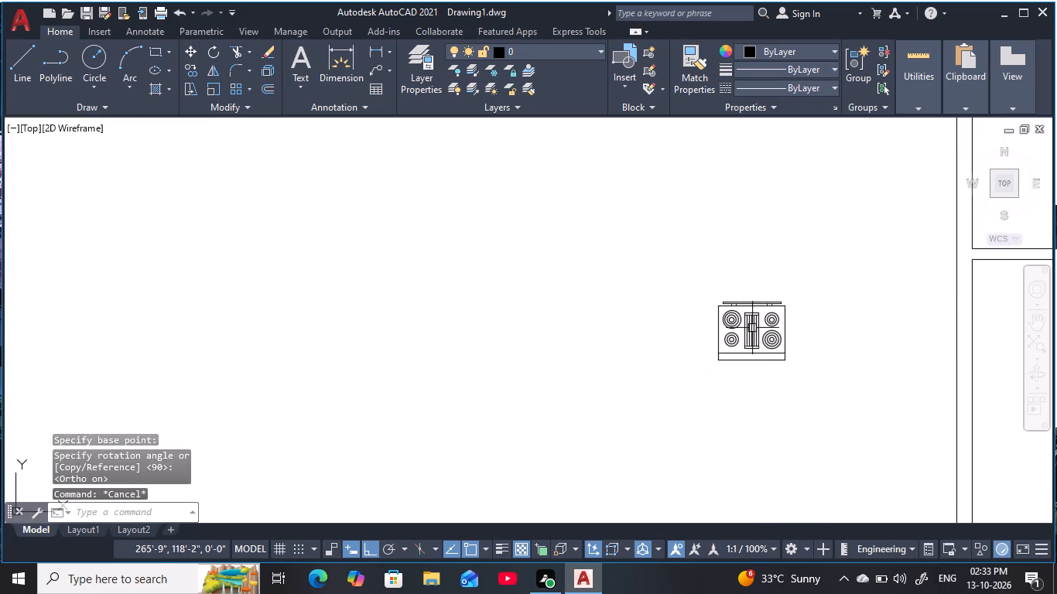
Move the rotated cooktop by its southeast corner against the inside of the kitchen's south wall, with Ortho off.
drag(681, 272, 689, 284)
click(828, 421)
text(m)
key(space)
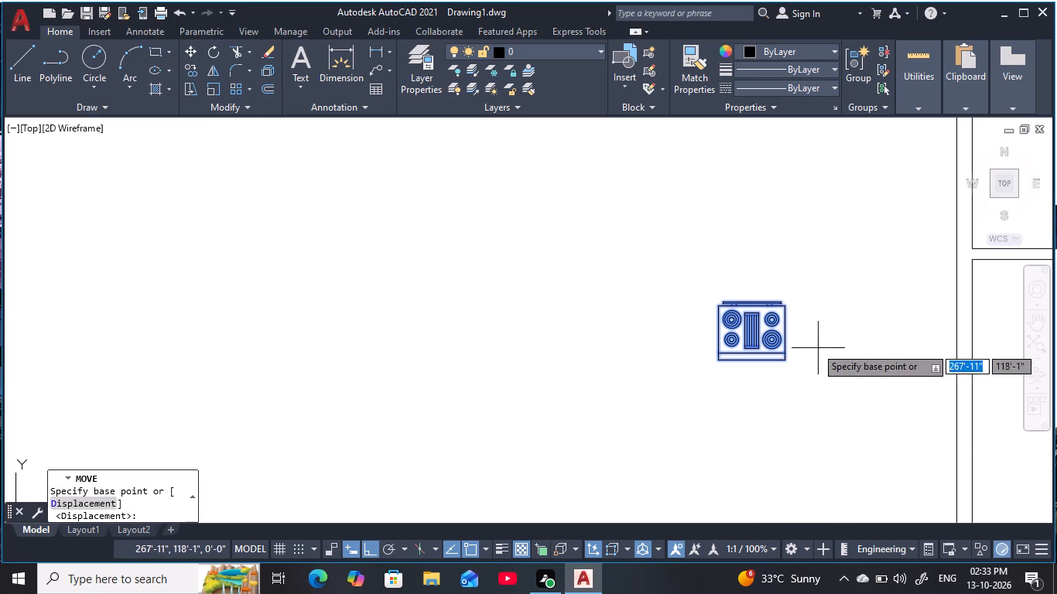
click(787, 364)
middle_drag(862, 322, 571, 324)
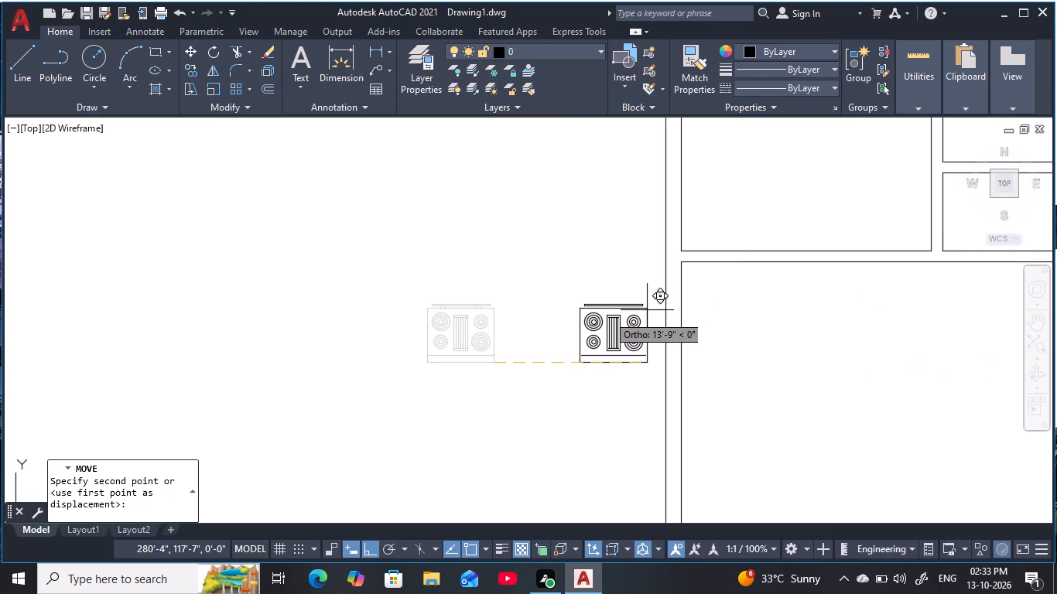
key(F8)
middle_drag(789, 230, 797, 258)
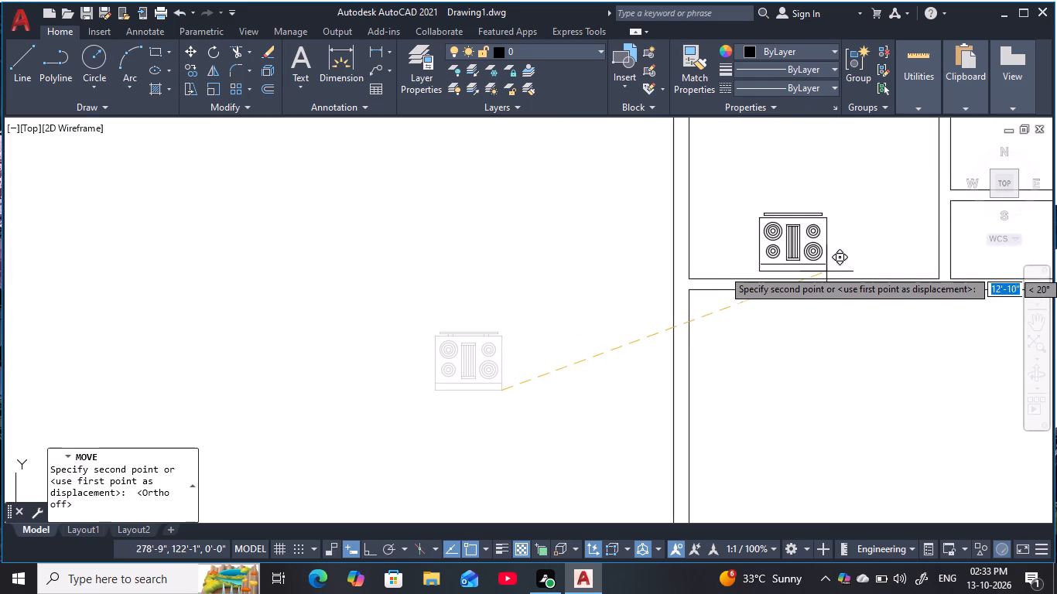
scroll(811, 271, up, 1)
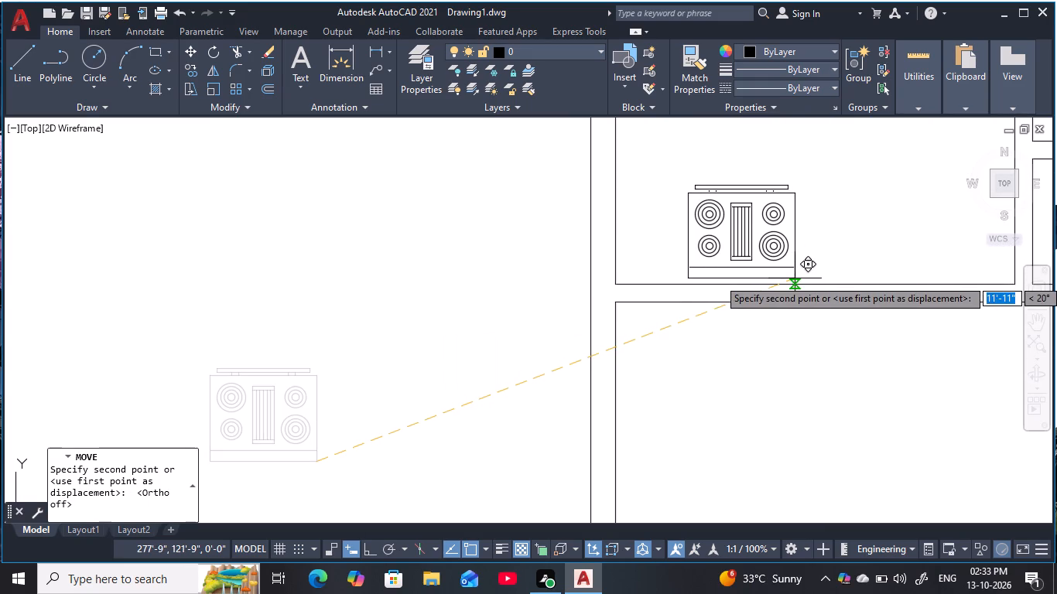
click(795, 278)
middle_drag(853, 261, 806, 254)
scroll(822, 254, down, 3)
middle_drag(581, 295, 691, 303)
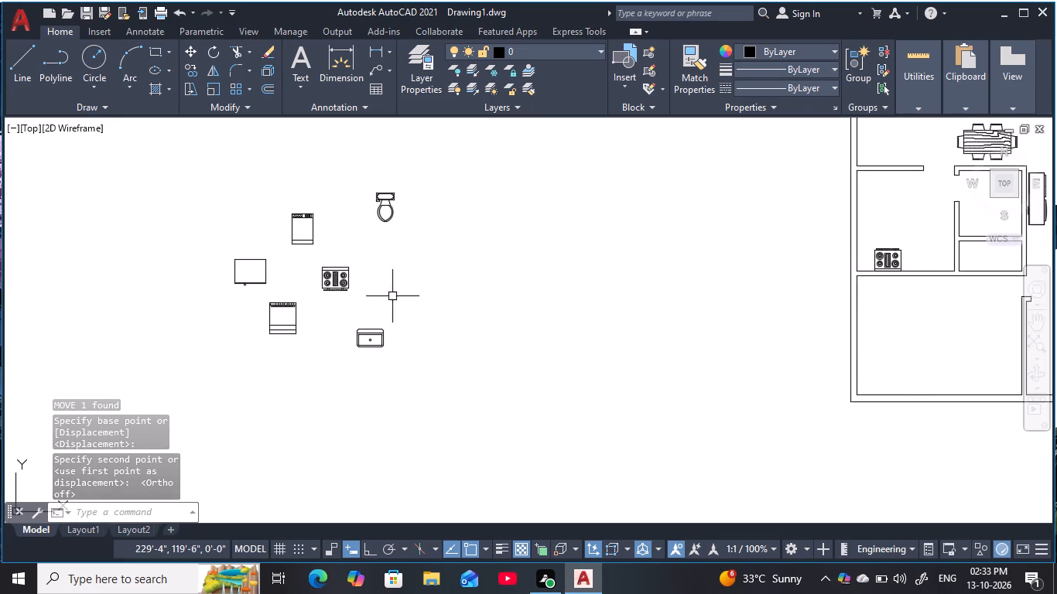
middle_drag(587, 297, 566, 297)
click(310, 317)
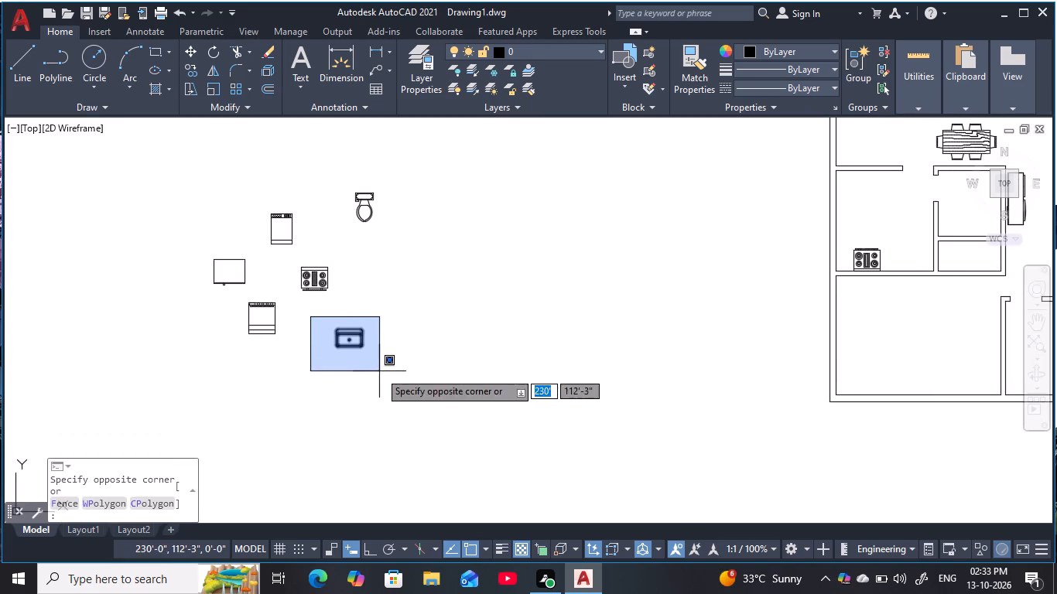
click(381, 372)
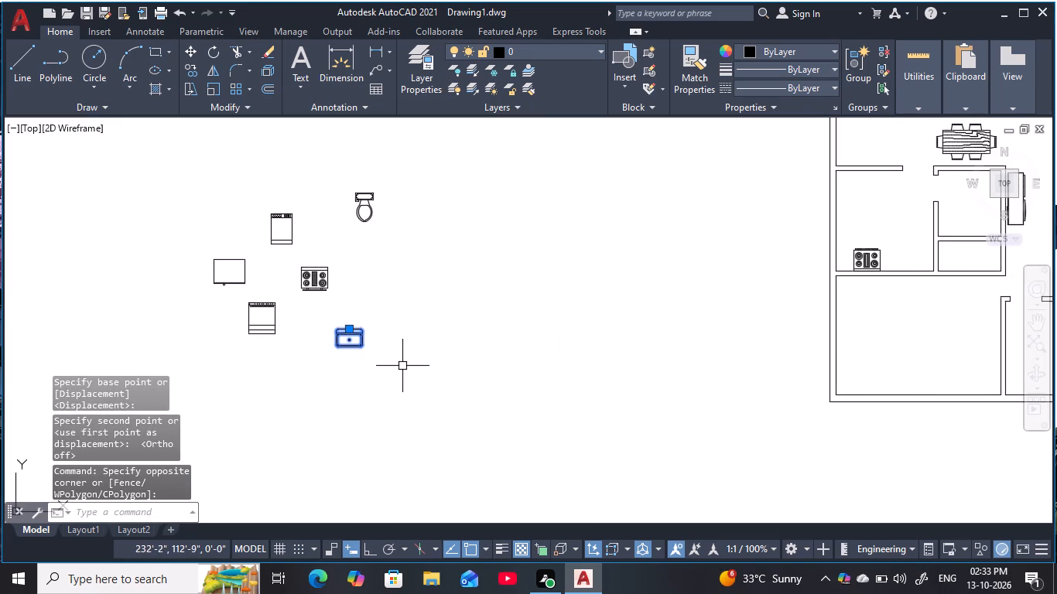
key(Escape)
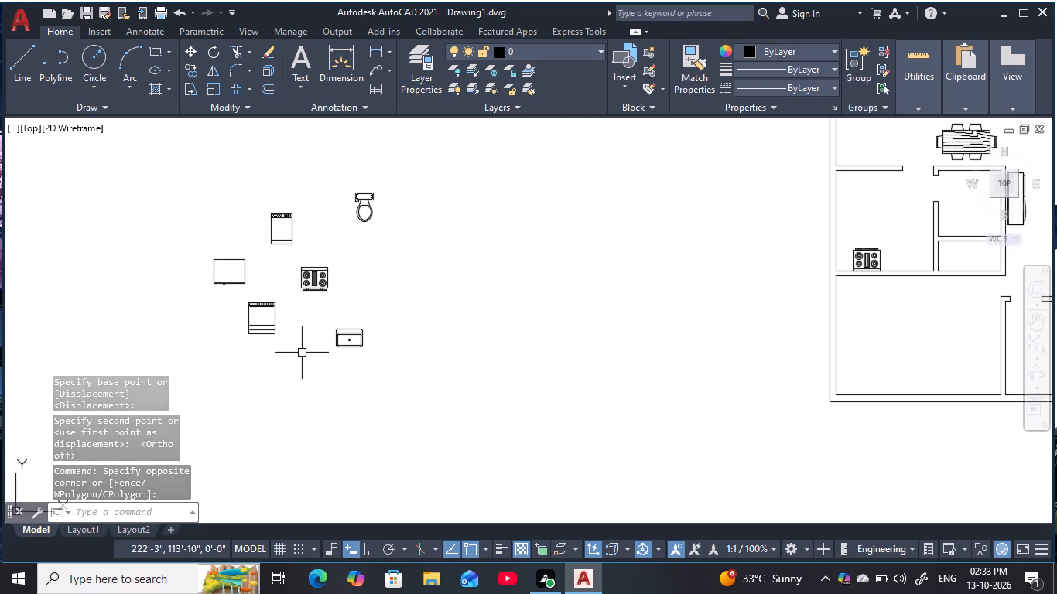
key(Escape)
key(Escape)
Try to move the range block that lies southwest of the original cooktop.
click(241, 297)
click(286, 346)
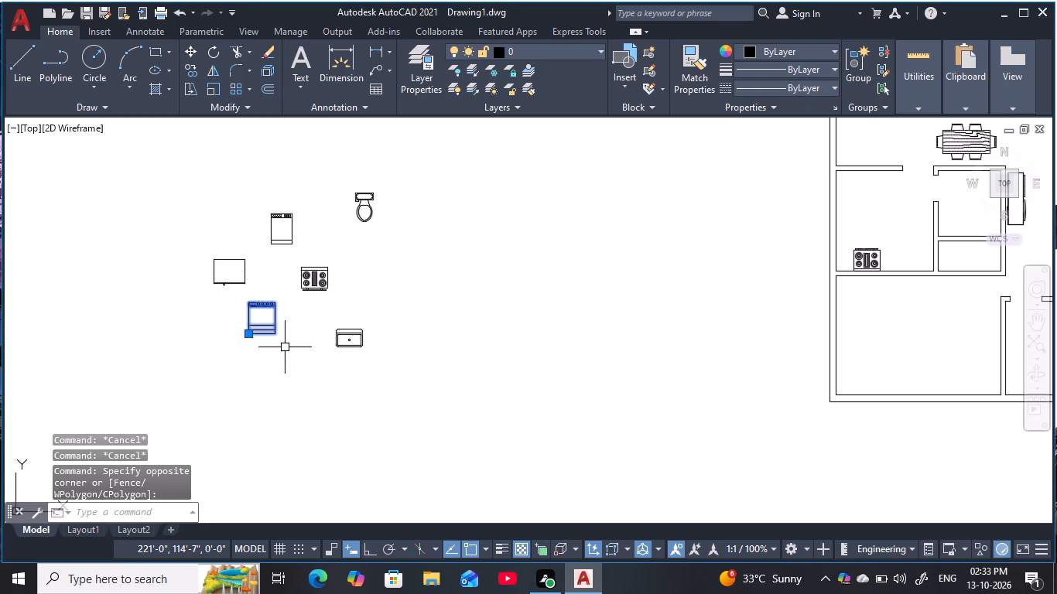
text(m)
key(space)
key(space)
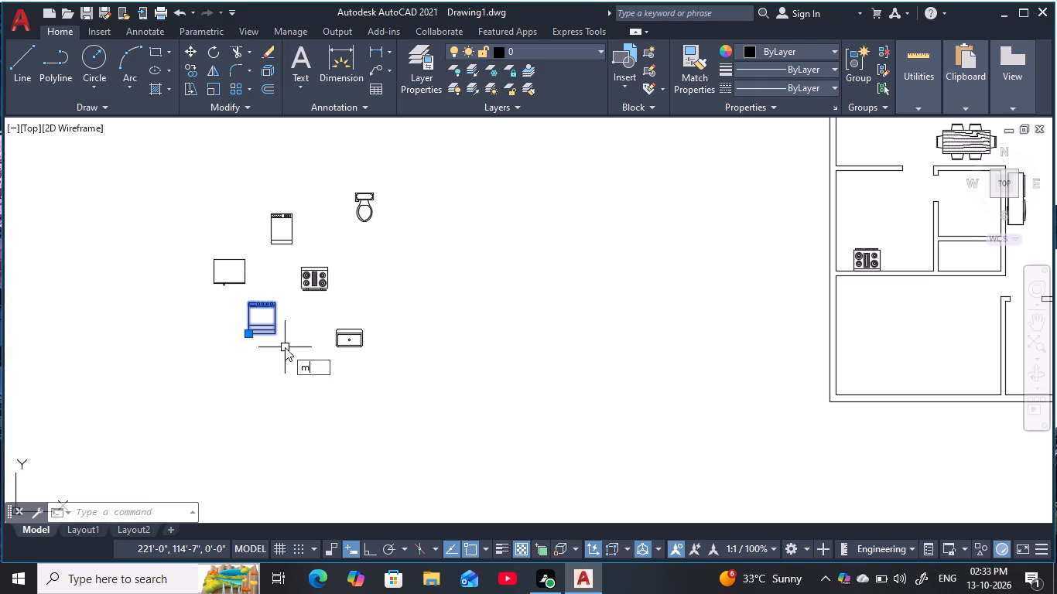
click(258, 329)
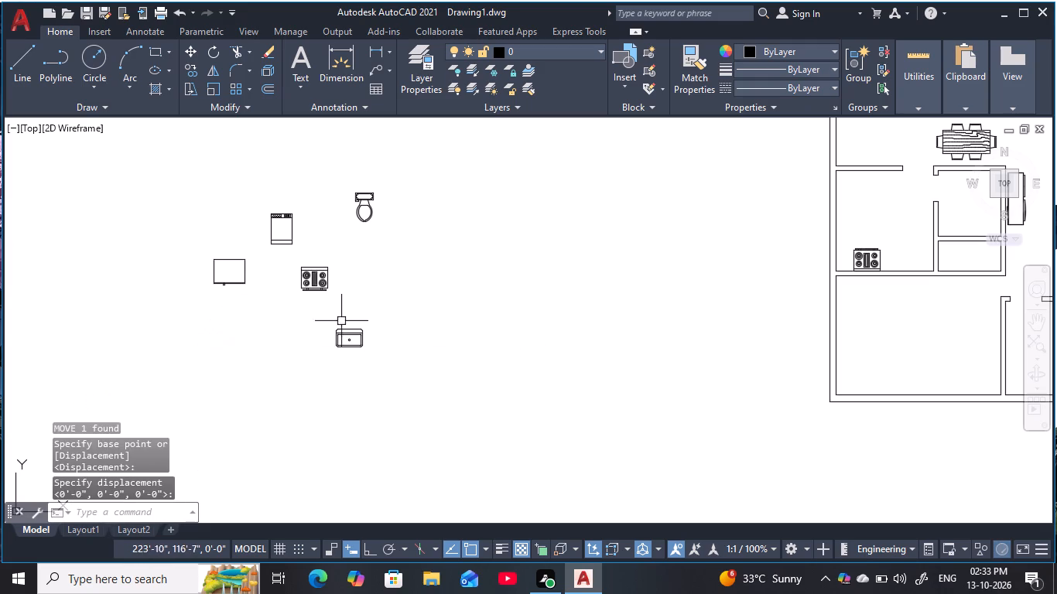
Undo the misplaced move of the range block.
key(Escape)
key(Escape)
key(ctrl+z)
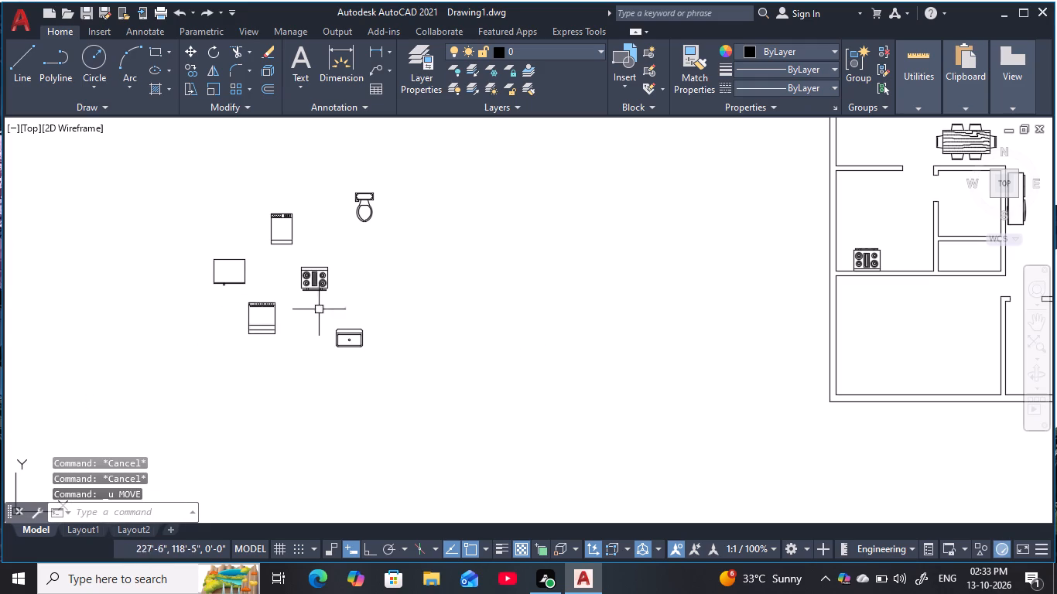
Move the range block from the loose blocks eastward to a spot just west of the floor plan.
click(279, 322)
click(232, 316)
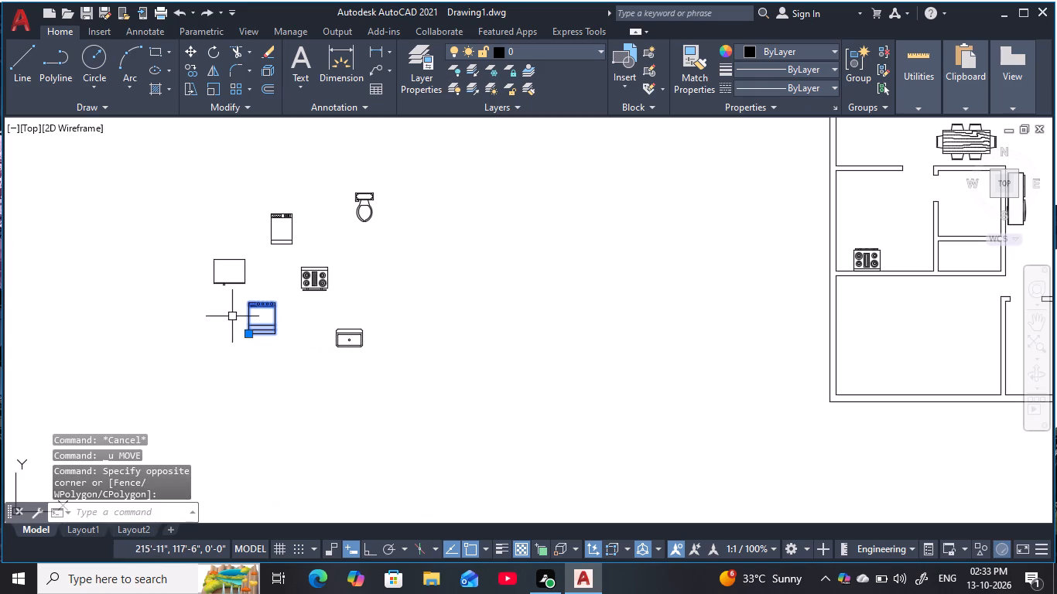
text(m)
key(space)
click(270, 309)
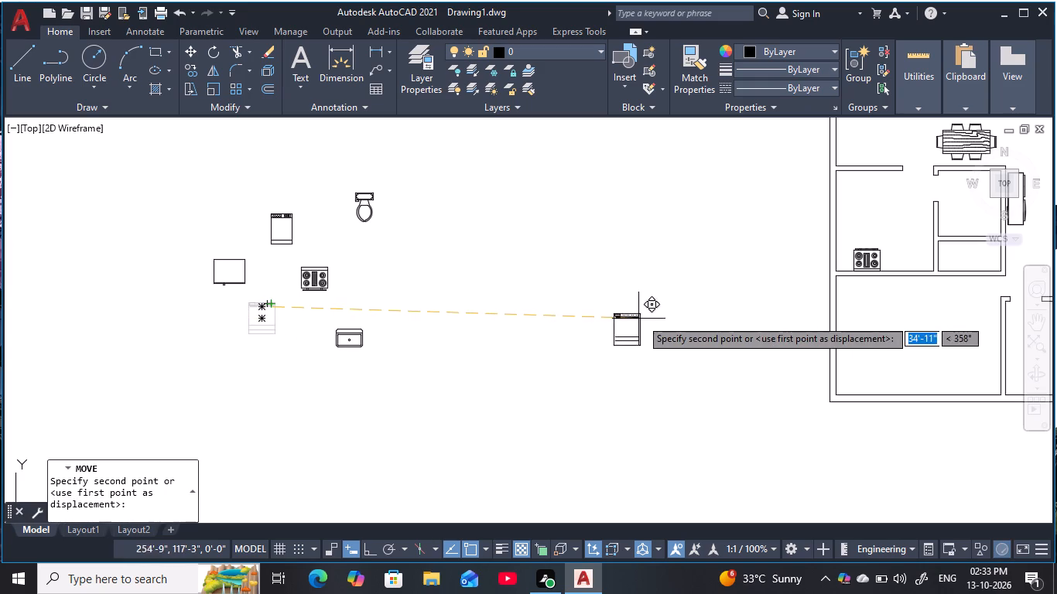
click(730, 311)
key(Escape)
key(Escape)
key(Escape)
scroll(742, 323, up, 2)
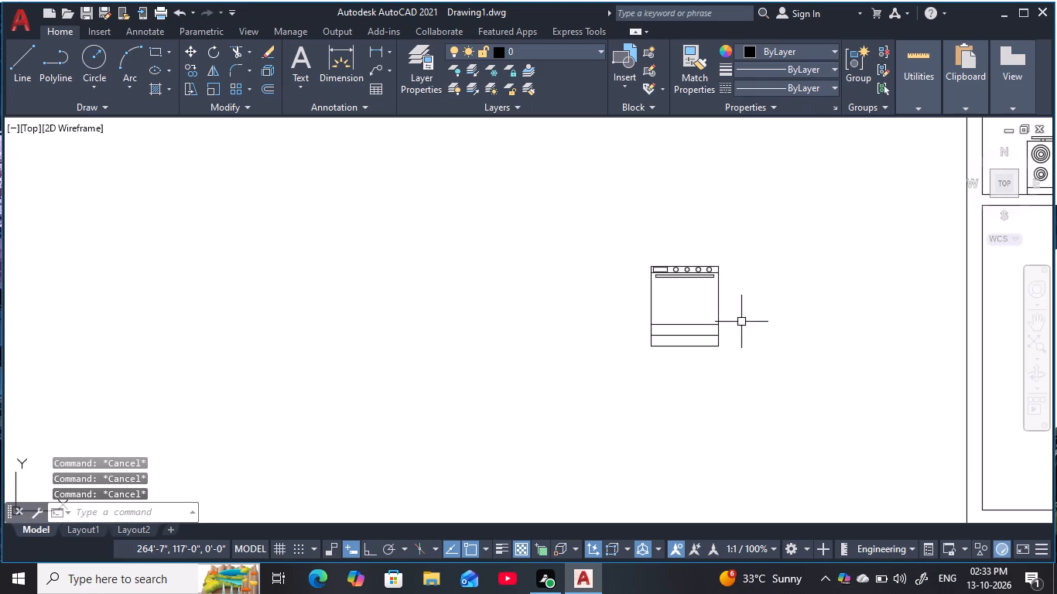
key(Escape)
Move the range block by its southeast corner onto the inside of the kitchen's south wall, close to the east partition.
click(670, 275)
text(m)
key(space)
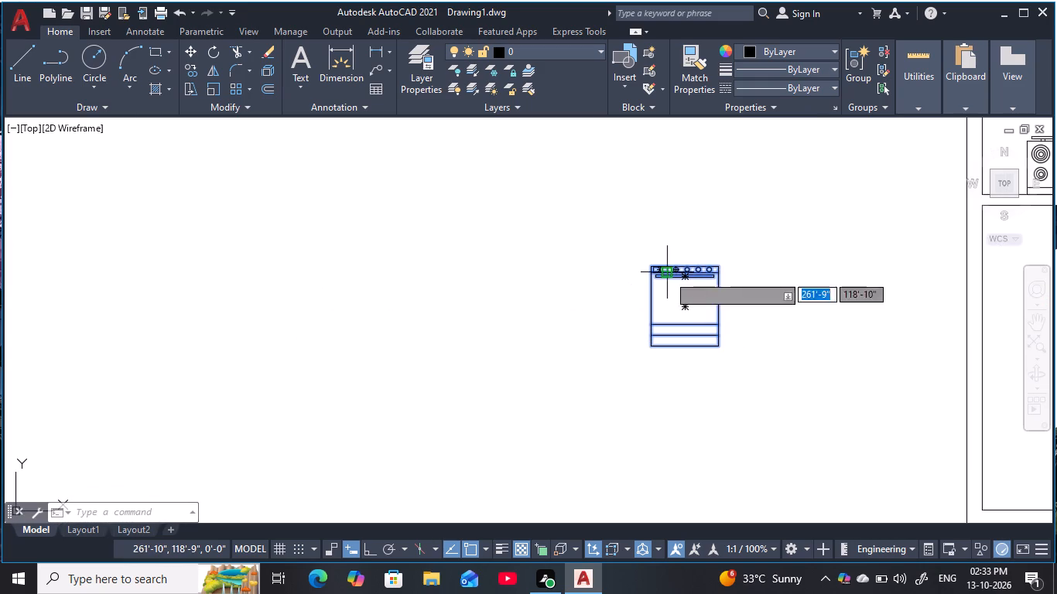
click(723, 349)
middle_drag(776, 319, 483, 350)
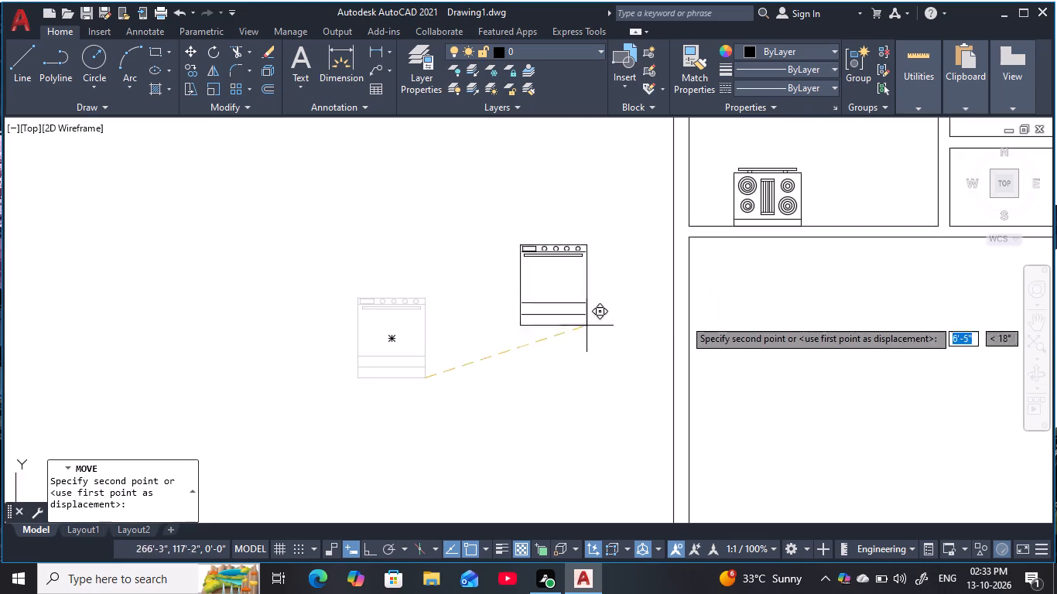
middle_drag(920, 247, 851, 305)
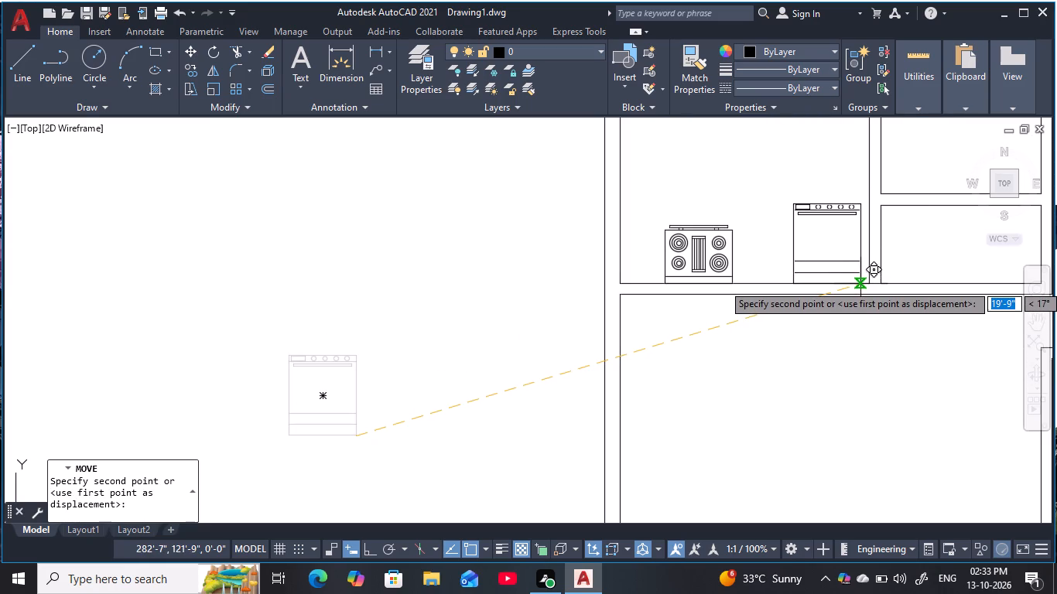
click(860, 284)
key(Escape)
key(Escape)
middle_drag(827, 296, 798, 319)
key(Escape)
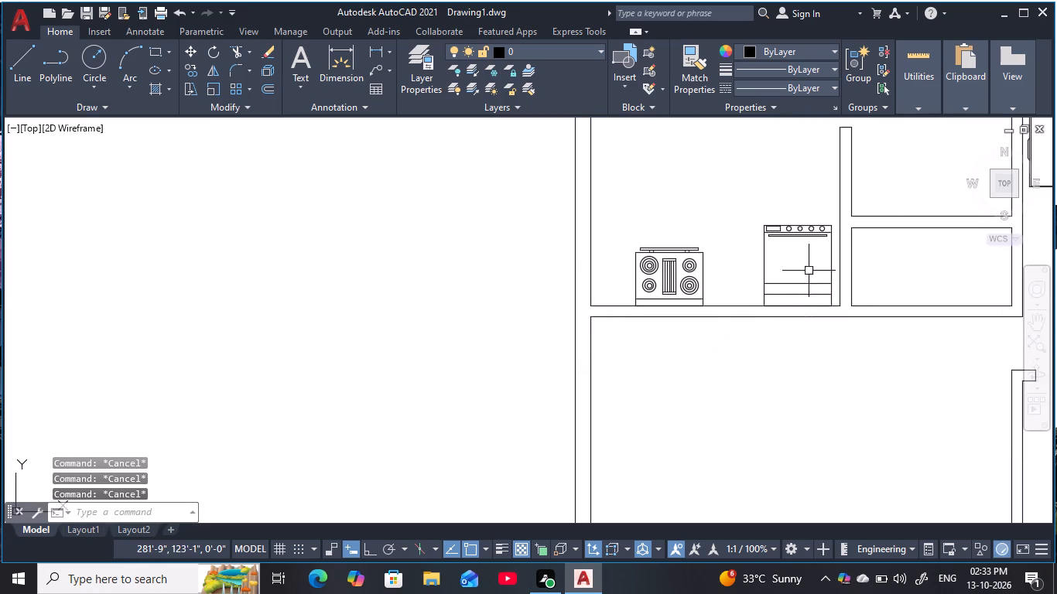
key(Escape)
key(Escape)
click(806, 232)
key(Escape)
key(Escape)
Scale the kitchen cooktop up slightly by eye from its southeast corner on the south wall.
click(704, 288)
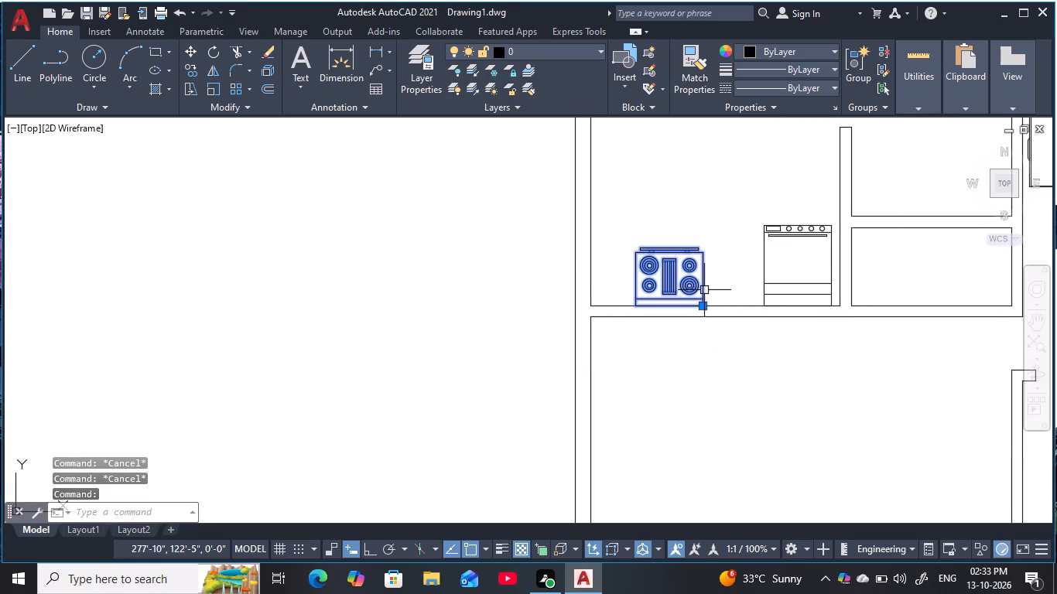
text(sc)
key(space)
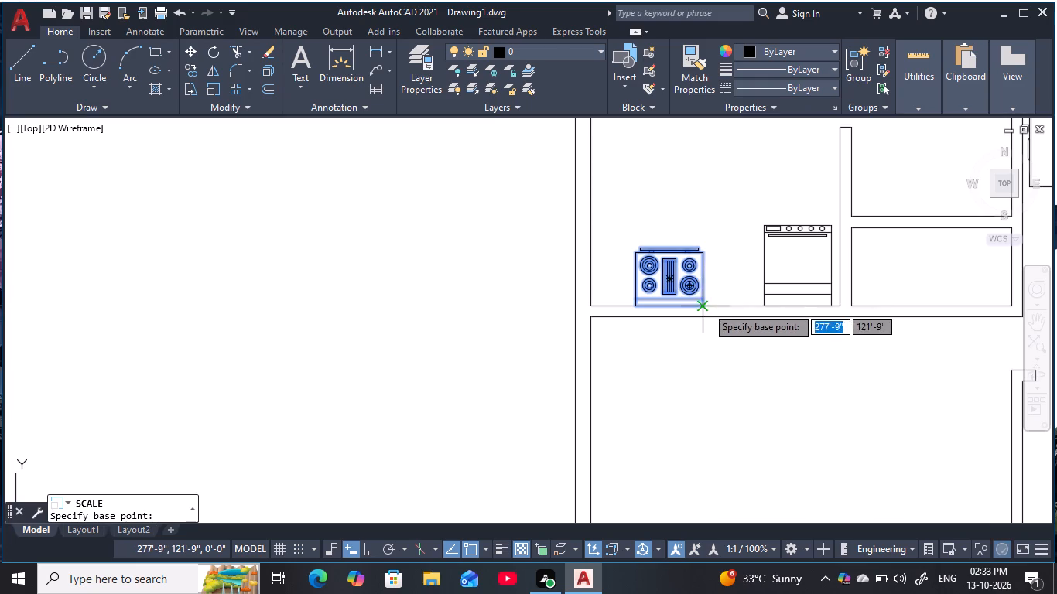
click(706, 307)
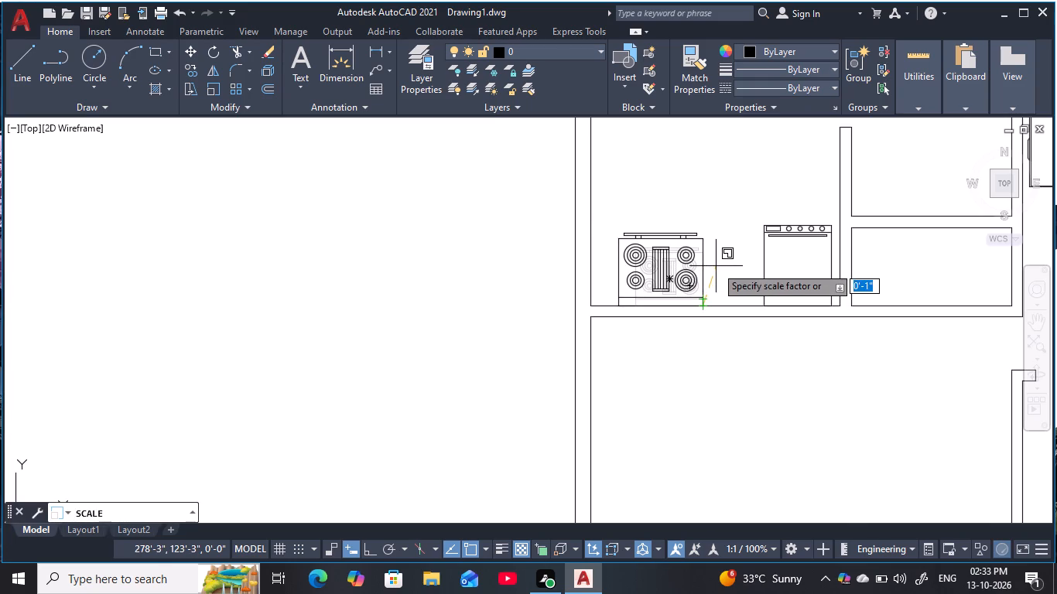
click(716, 266)
key(Escape)
key(Escape)
key(Escape)
Move the enlarged cooktop about 1'-0" east along the kitchen's south wall, toward the range.
click(672, 251)
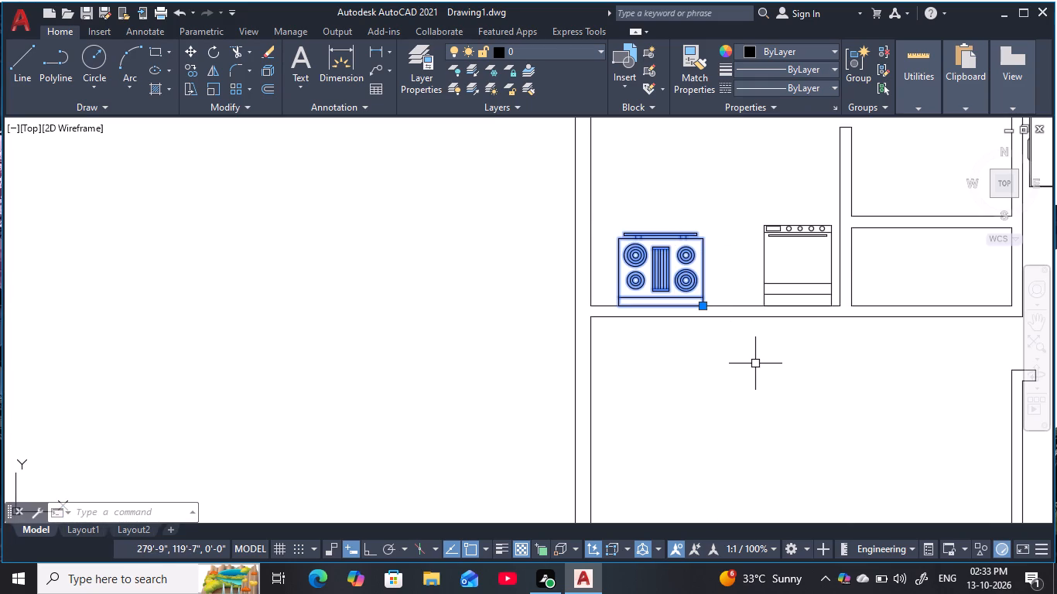
text(m)
key(space)
click(706, 305)
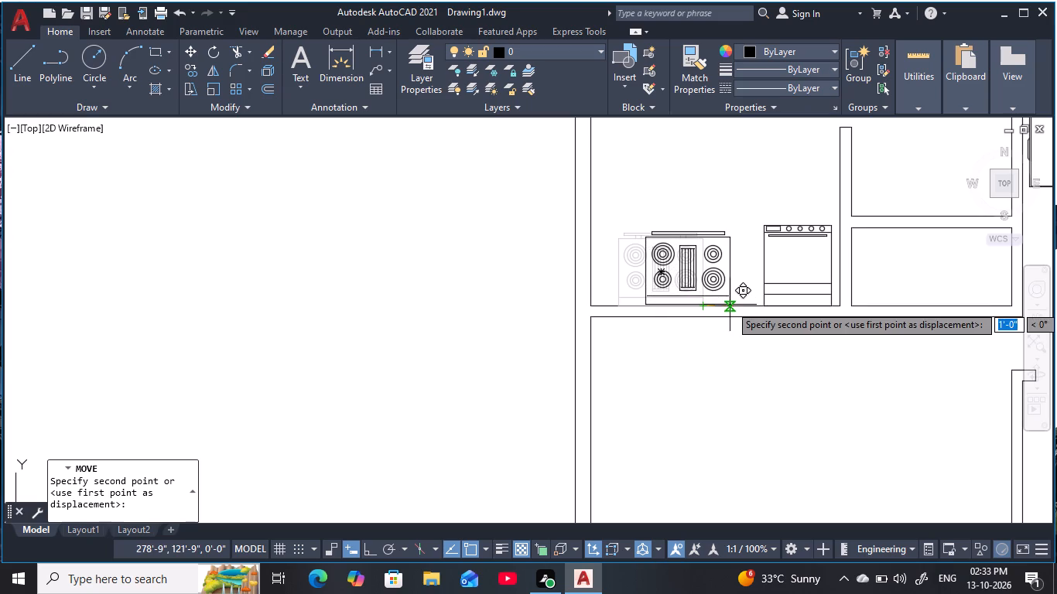
click(730, 305)
scroll(744, 369, down, 2)
key(Escape)
middle_click(744, 367)
key(Escape)
key(Escape)
Rotate the loose sink block 270° with Ortho on, so that its back edge faces east.
scroll(730, 310, up, 1)
key(Escape)
middle_drag(679, 305, 884, 309)
scroll(818, 322, down, 1)
key(Escape)
click(352, 419)
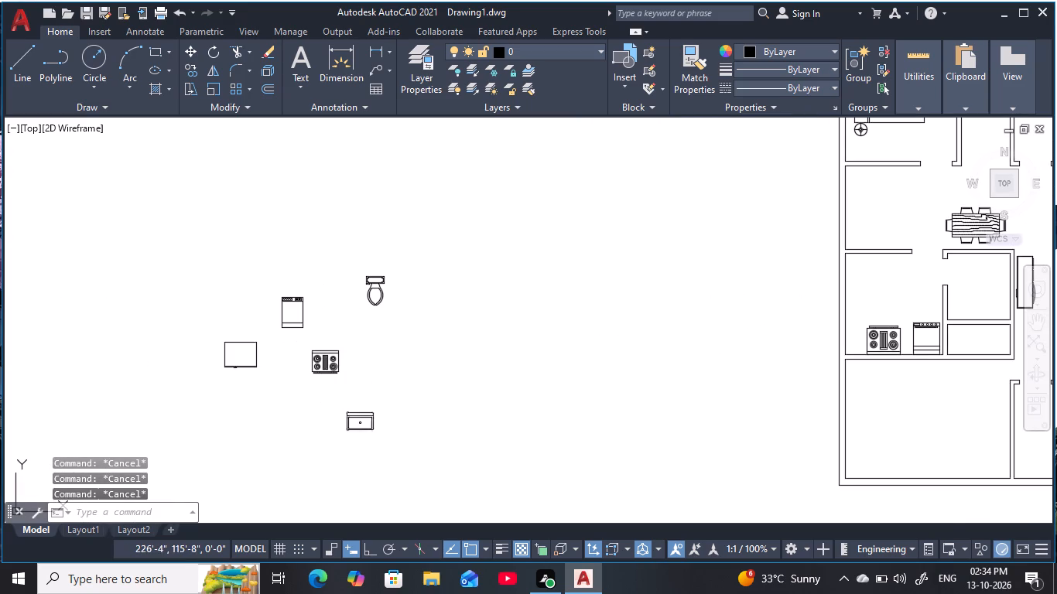
key(r)
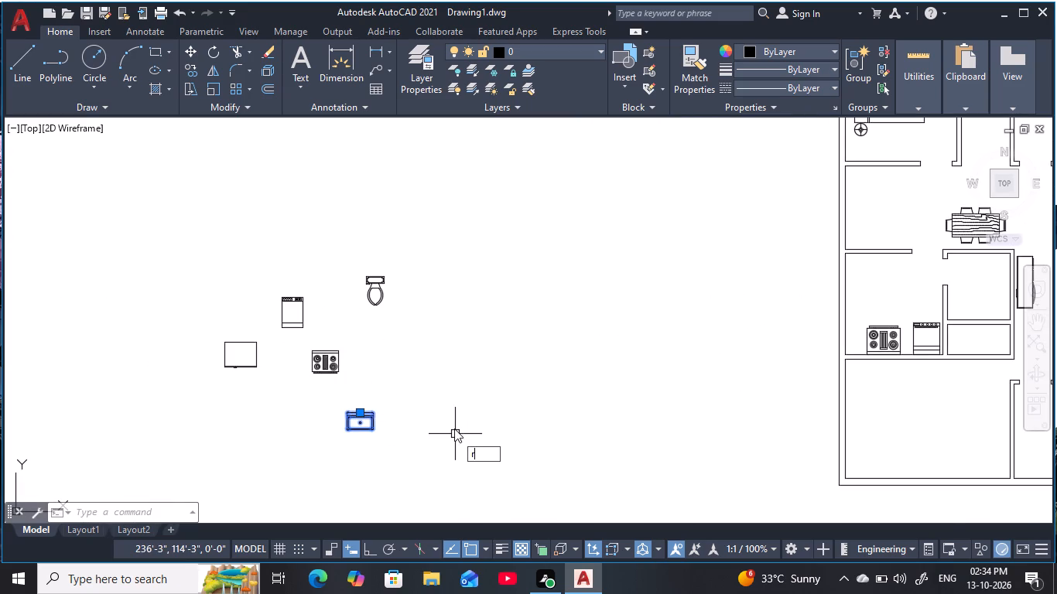
text(o)
key(space)
click(378, 418)
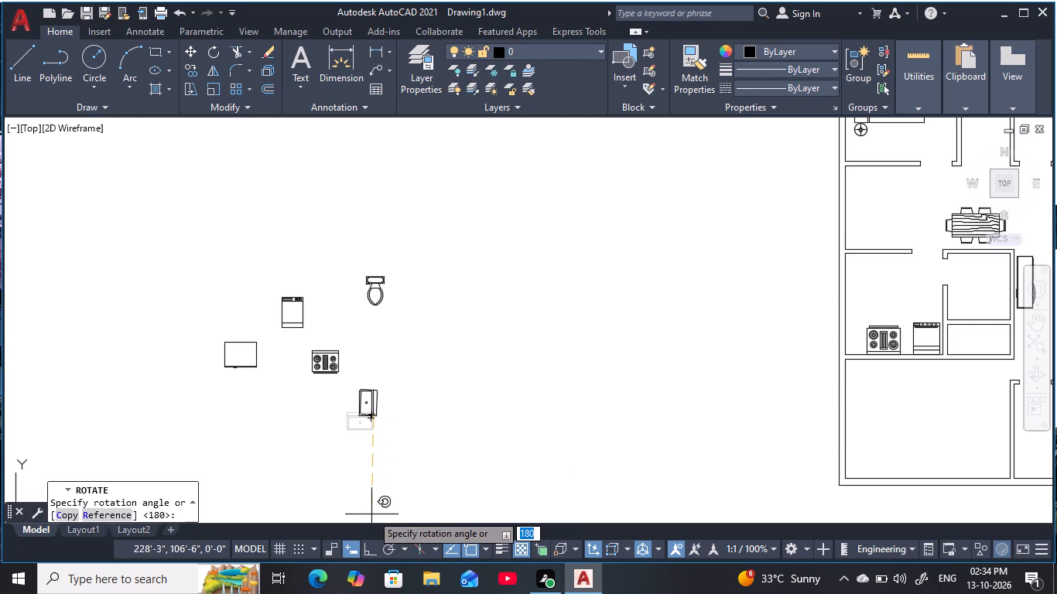
key(F8)
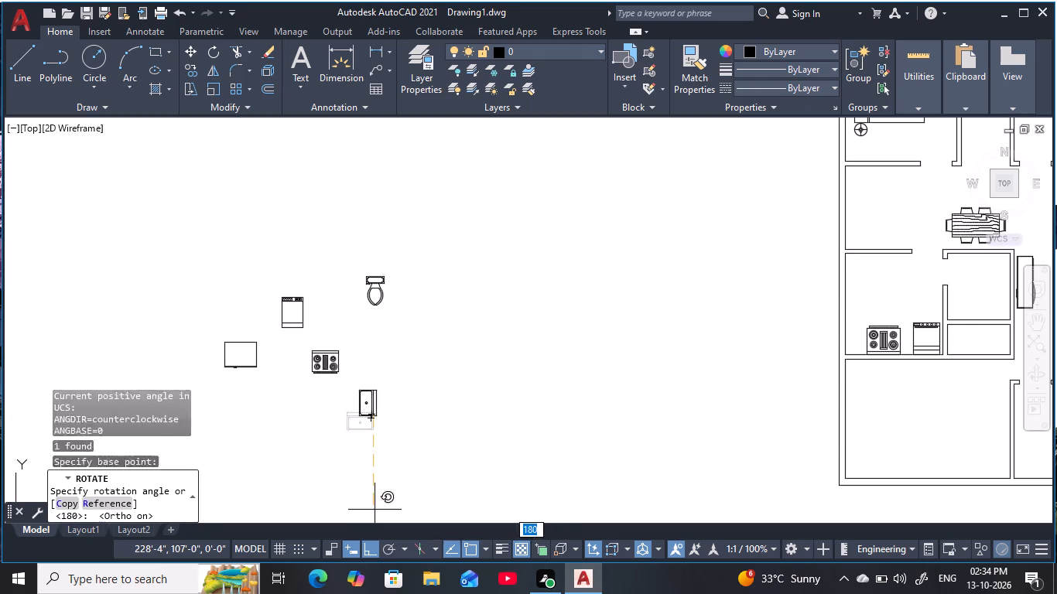
click(375, 510)
key(Escape)
key(Escape)
key(Escape)
key(Escape)
Move the rotated sink straight east to open space between the loose blocks and the floor plan.
click(369, 416)
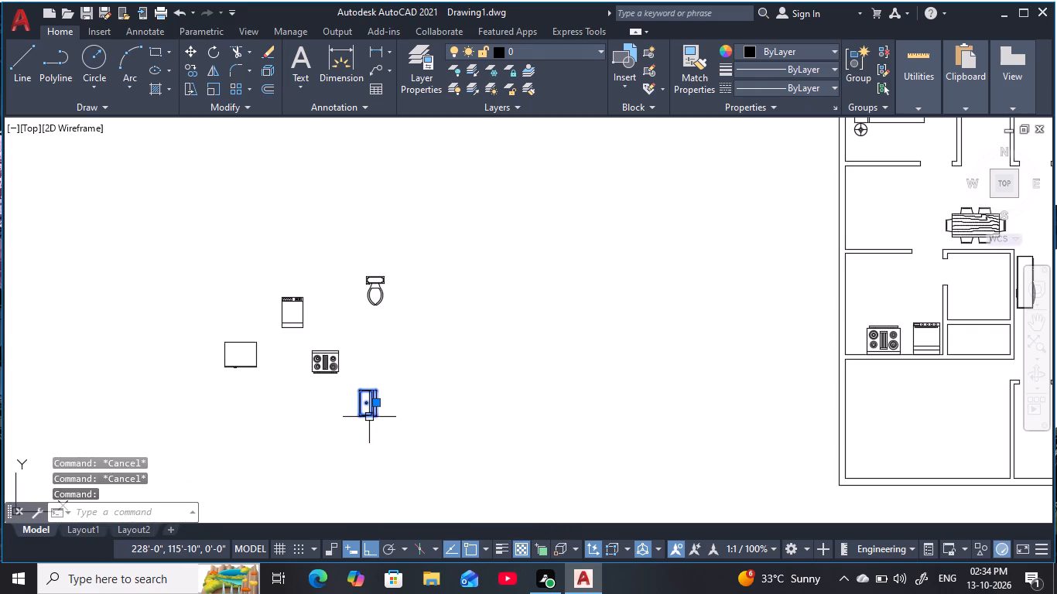
key(m)
key(space)
click(378, 409)
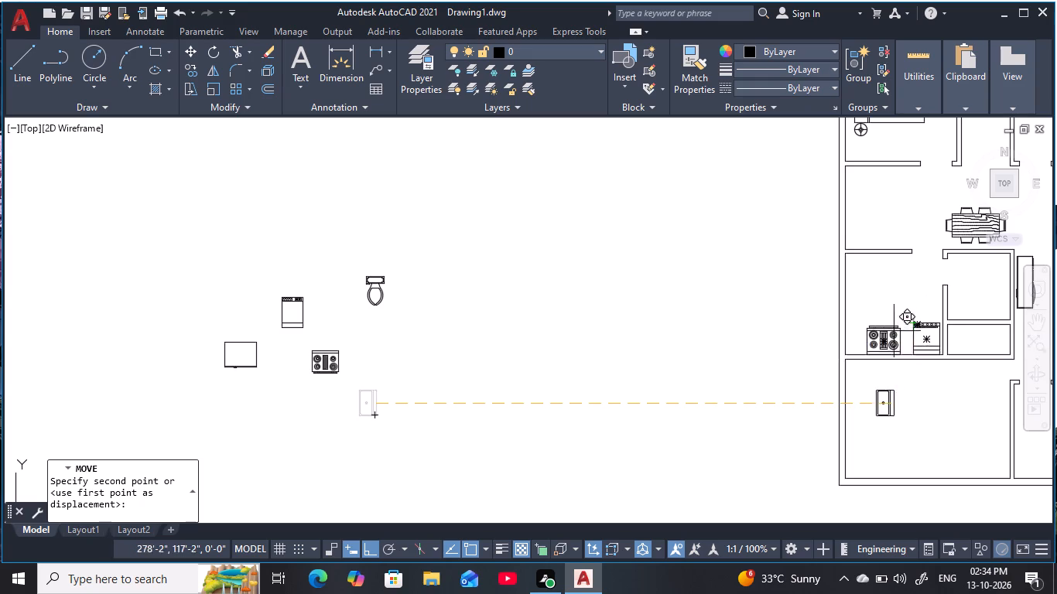
click(621, 337)
key(Escape)
key(Escape)
key(Escape)
Rotate the sink 180° about a point on its east edge, so that its back faces west.
click(622, 398)
key(r)
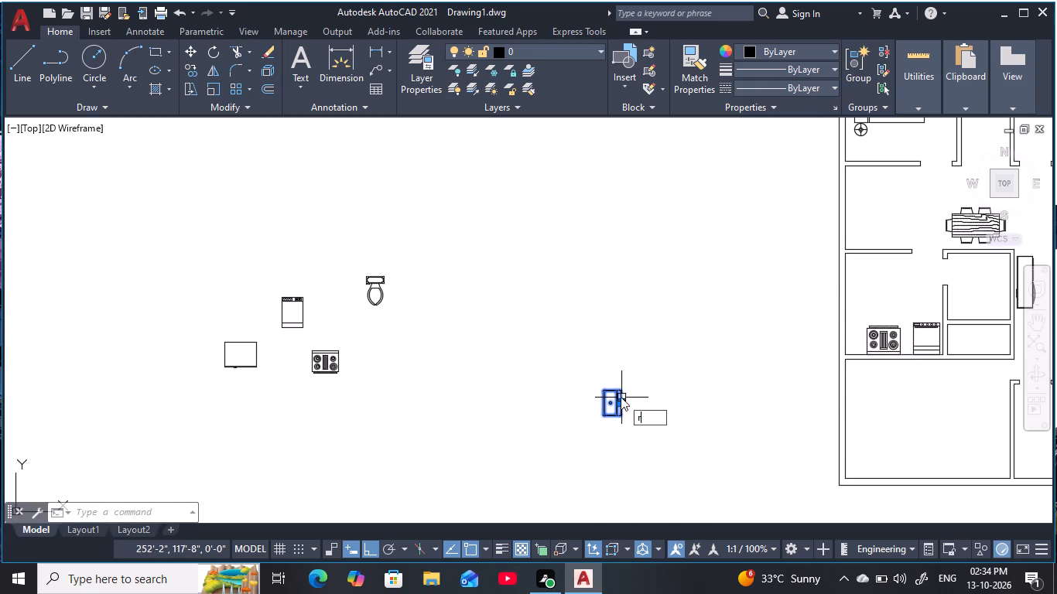
text(o)
key(space)
click(621, 397)
click(518, 437)
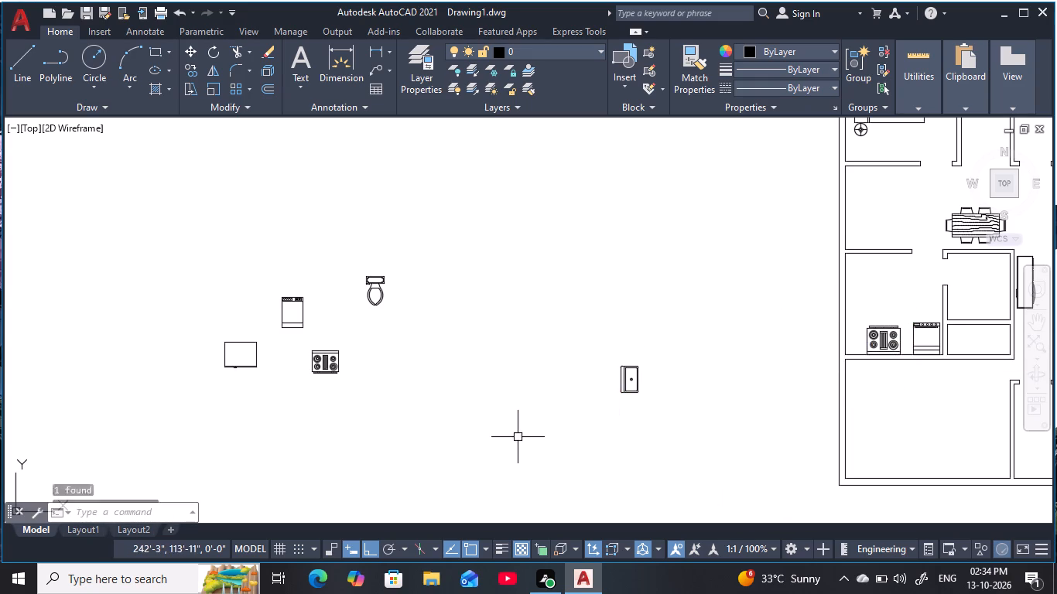
key(Escape)
key(Escape)
key(Escape)
key(Escape)
key(Escape)
Move the sink with Ortho off into the kitchen, against the inside of the west wall and northwest of the cooktop.
text(m)
key(space)
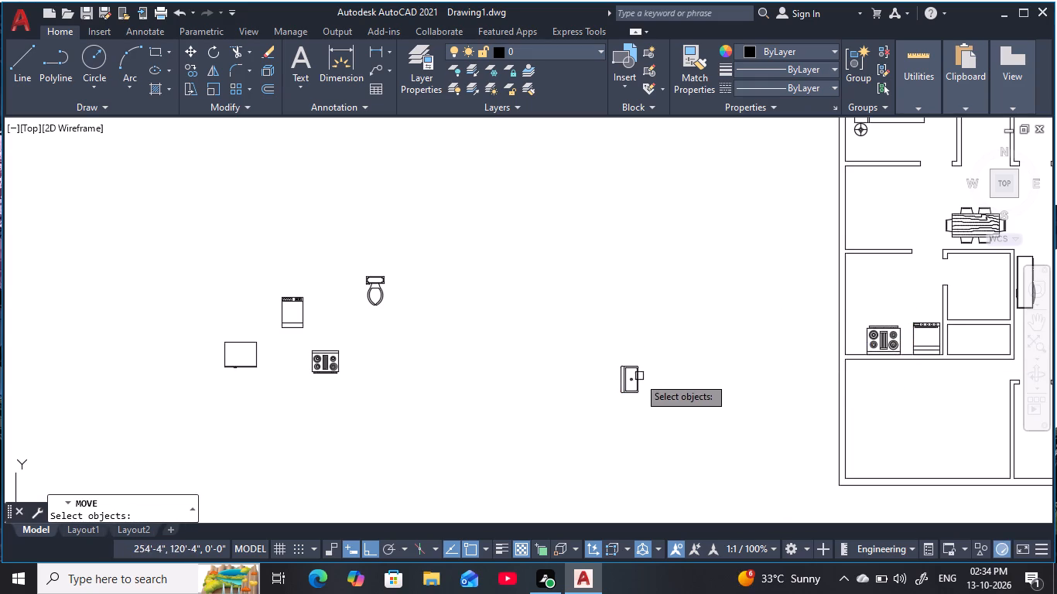
click(631, 383)
key(space)
click(635, 400)
middle_drag(742, 362, 582, 374)
key(F8)
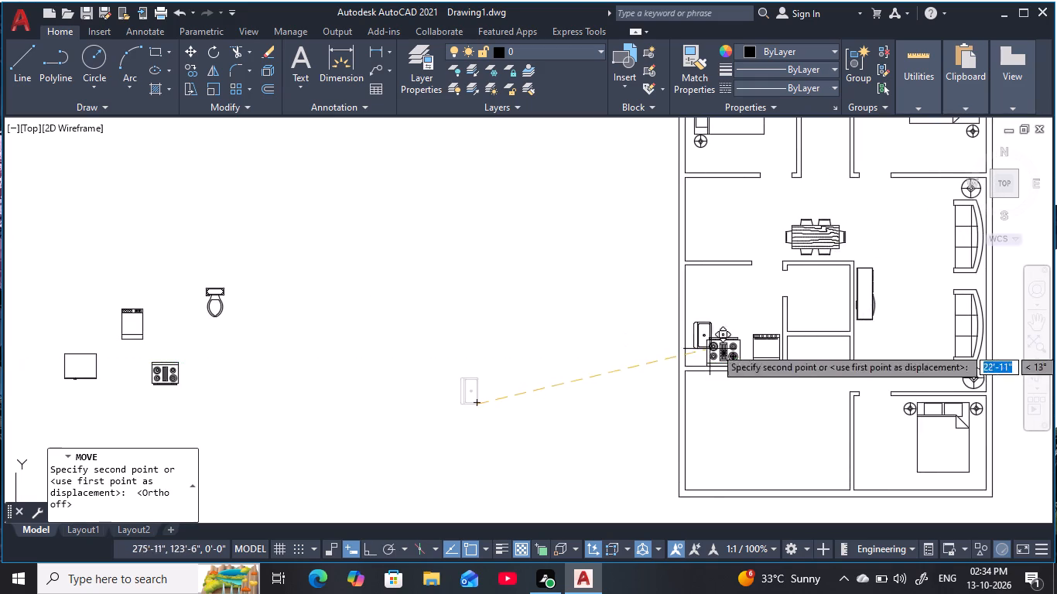
scroll(723, 306, up, 2)
middle_drag(714, 306, 713, 319)
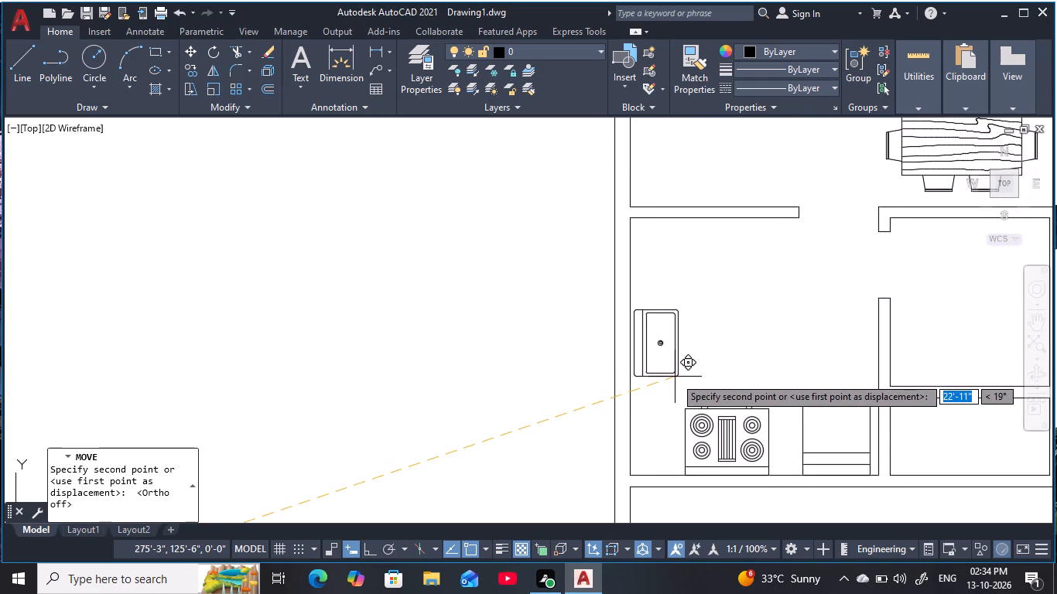
click(673, 388)
key(Escape)
key(Escape)
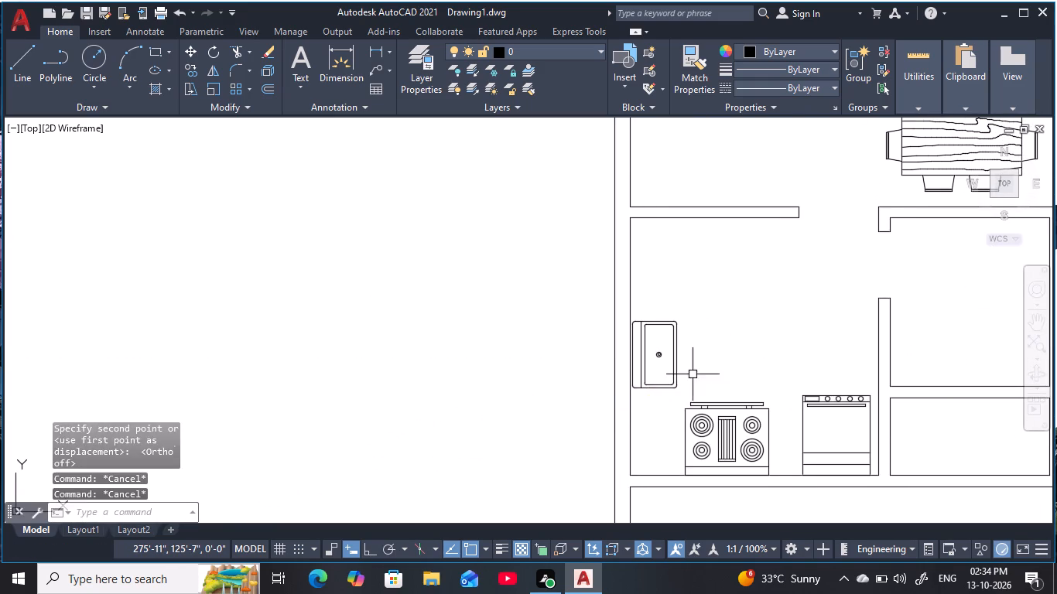
Rotate the plain rectangular appliance block 90° counterclockwise about its northeast corner, with Ortho on.
middle_drag(693, 374, 986, 342)
key(Escape)
scroll(430, 327, down, 2)
middle_drag(419, 328, 530, 323)
key(Escape)
key(Escape)
key(Escape)
key(Escape)
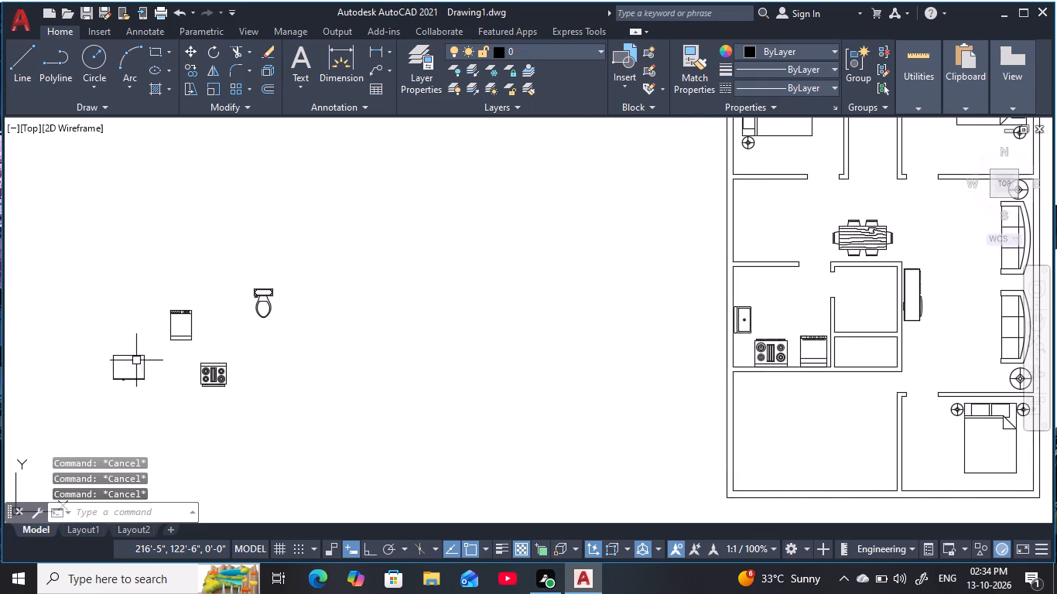
click(136, 360)
click(111, 333)
key(r)
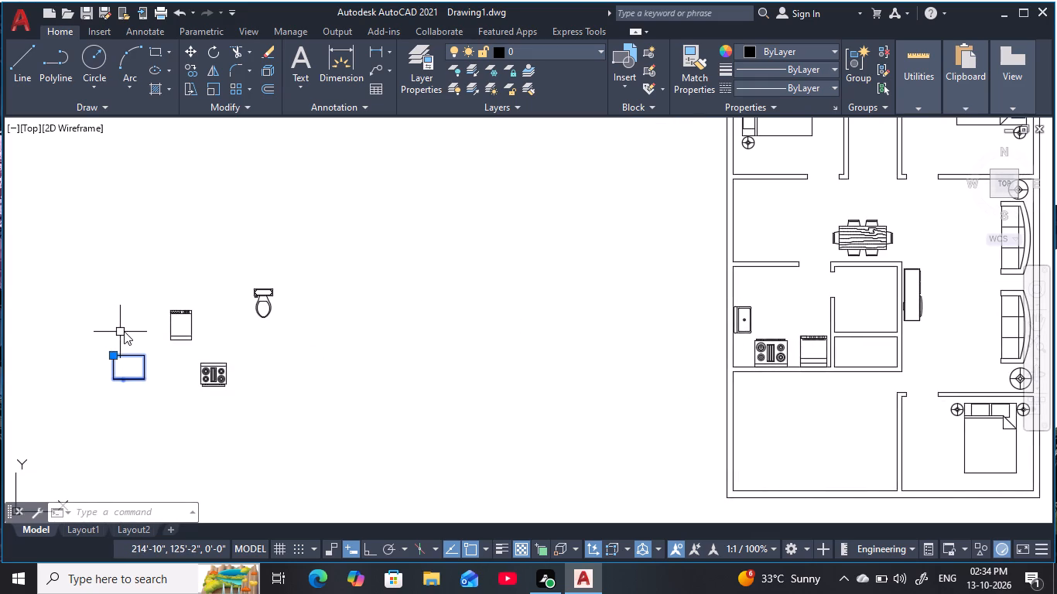
key(o)
key(space)
click(151, 353)
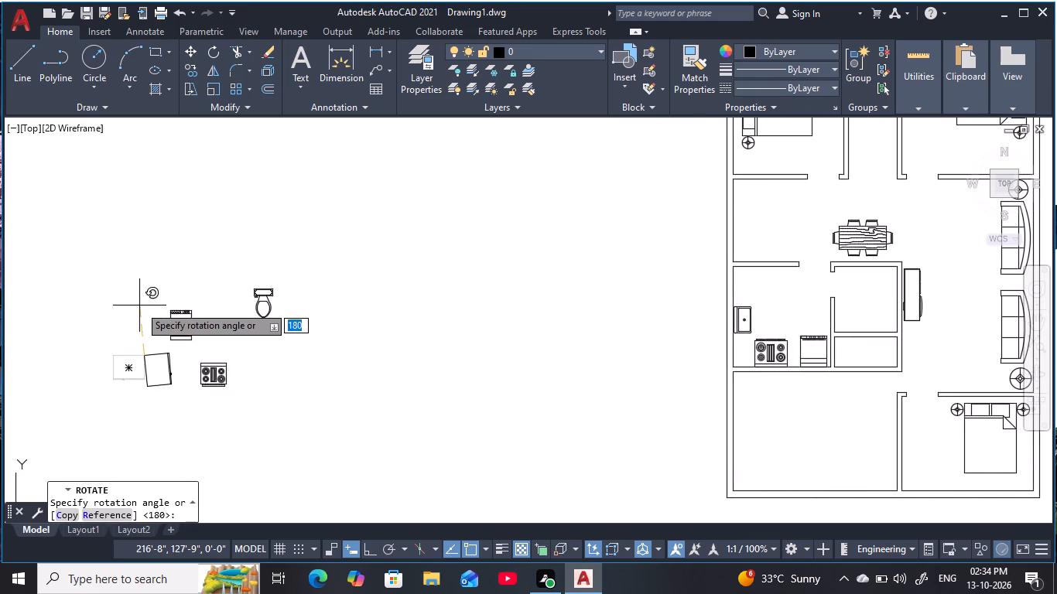
key(F8)
click(145, 312)
key(Escape)
key(Escape)
key(Escape)
key(Escape)
key(Escape)
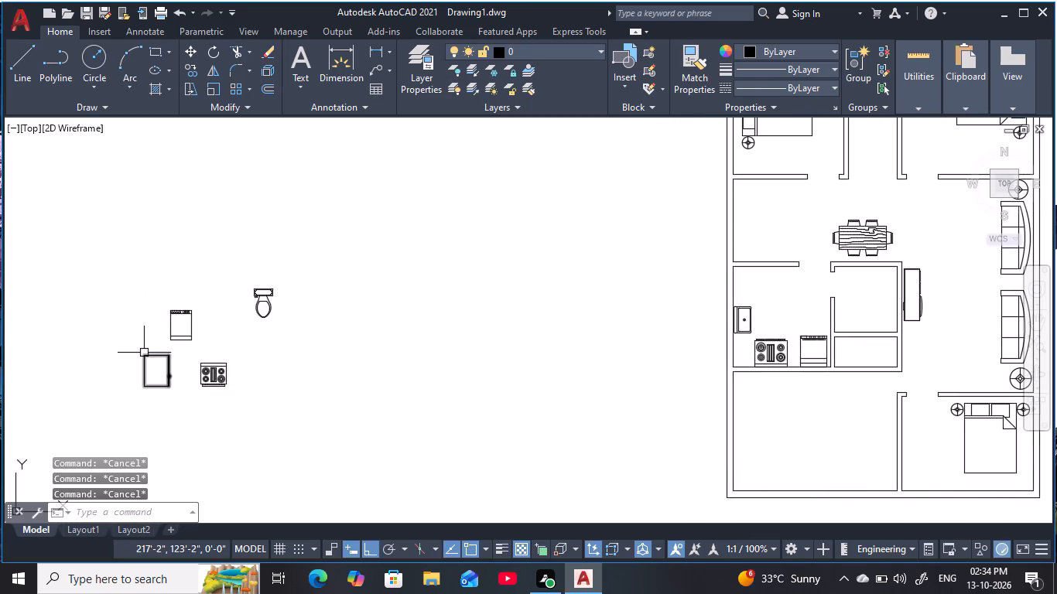
Move the rotated rectangular appliance block by its northwest corner eastward toward the kitchen, switching Ortho off.
click(145, 354)
text(m)
key(space)
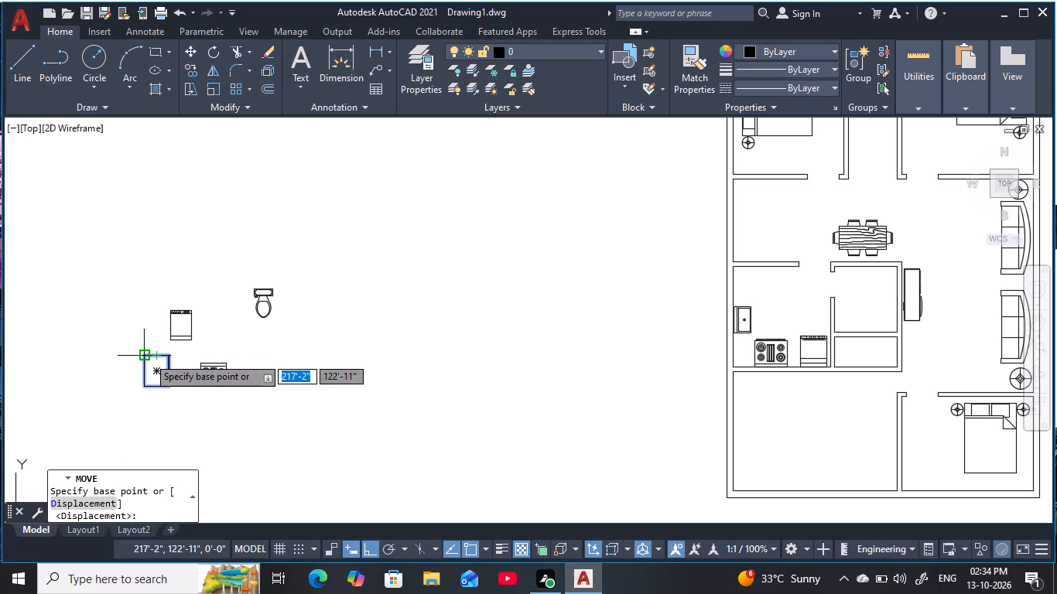
click(147, 356)
middle_drag(516, 342, 614, 317)
key(F8)
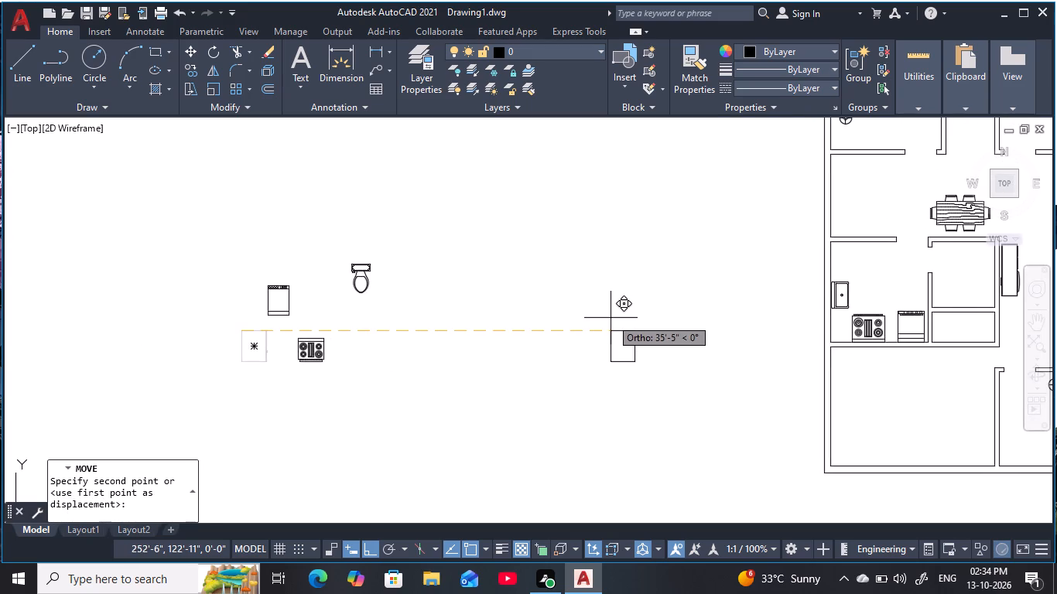
Place the rectangular appliance block in the kitchen's northwest corner, with its corner just inside the north and west walls.
middle_drag(762, 299, 635, 351)
scroll(705, 325, up, 4)
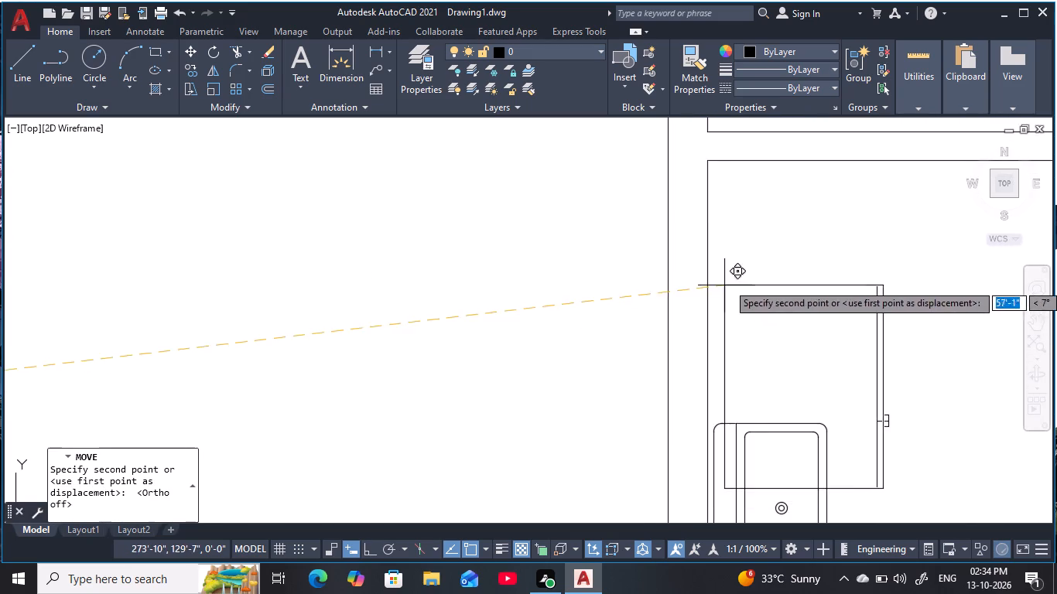
middle_drag(727, 283, 665, 307)
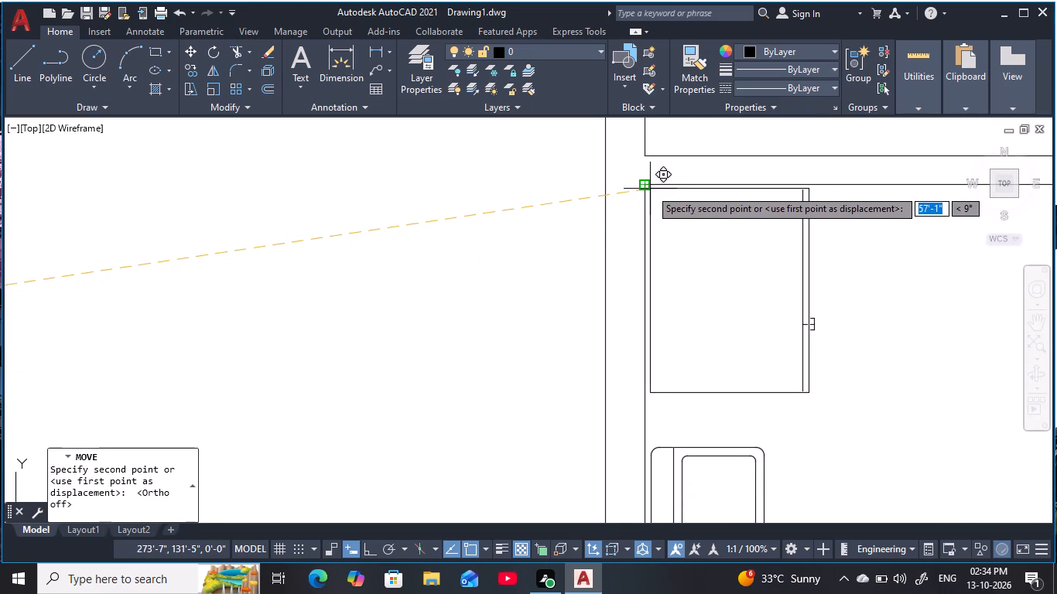
click(650, 189)
scroll(731, 284, down, 2)
middle_drag(735, 287, 718, 228)
key(Escape)
key(Escape)
key(Escape)
middle_drag(742, 312, 745, 266)
key(Escape)
key(Escape)
key(Escape)
Draw the kitchen counter edge with Ortho on: about 6'-9" west from the east wall, north of the cooktop, and north to the wall.
text(l)
key(space)
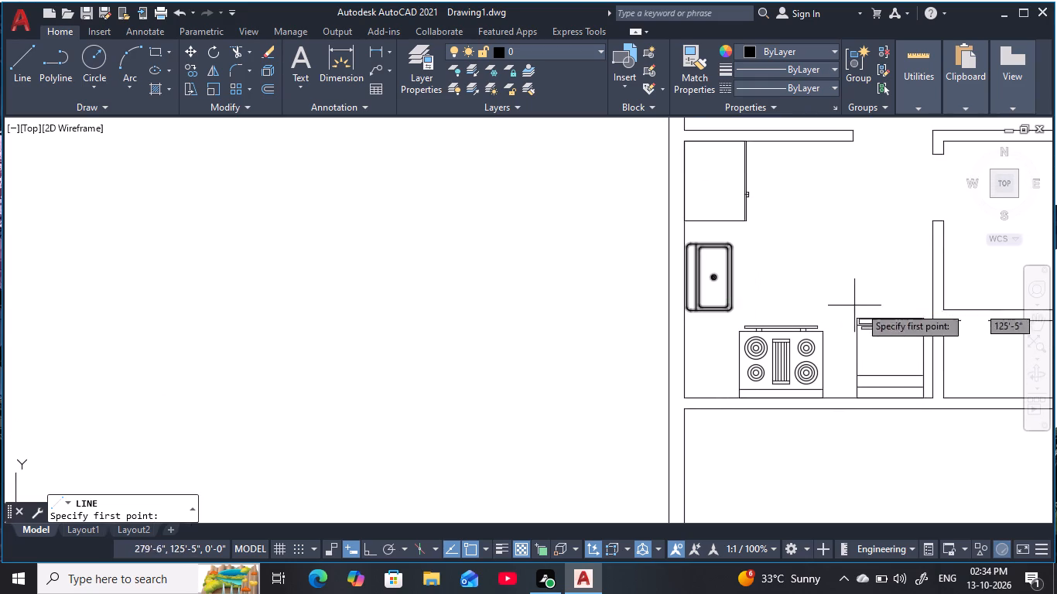
click(933, 311)
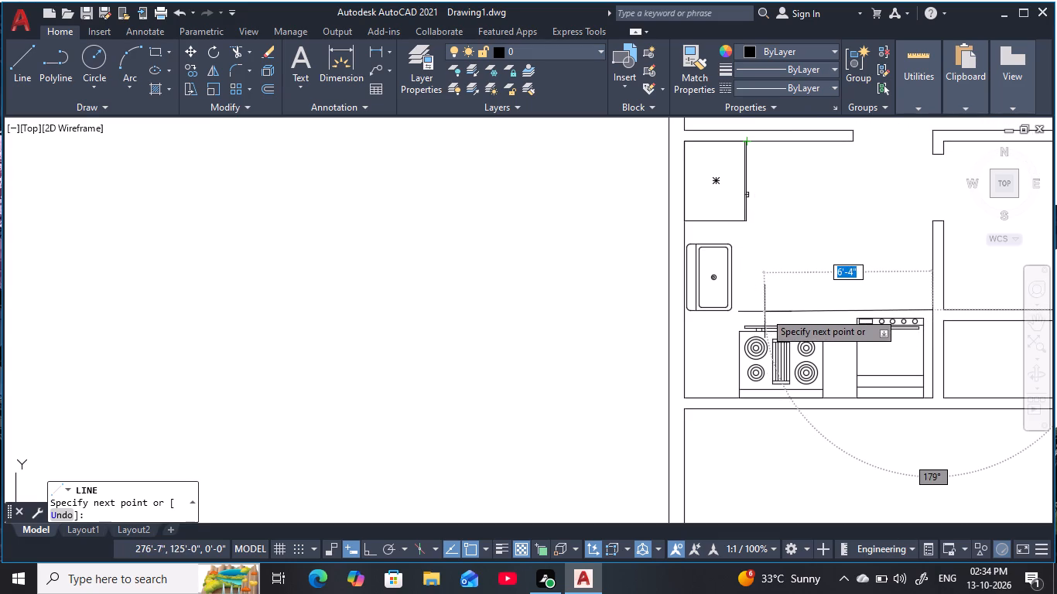
key(F8)
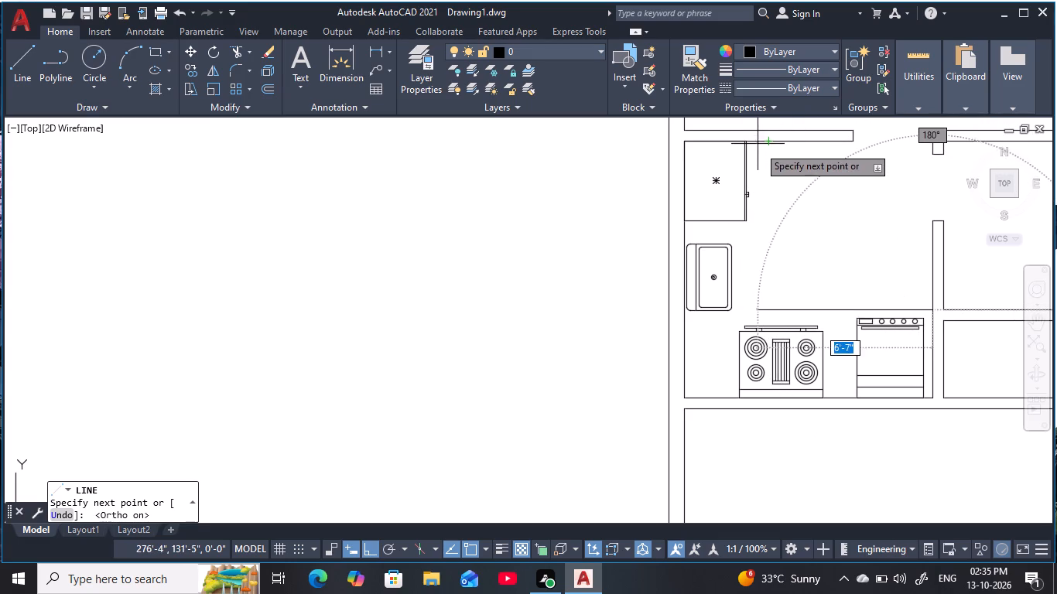
click(756, 310)
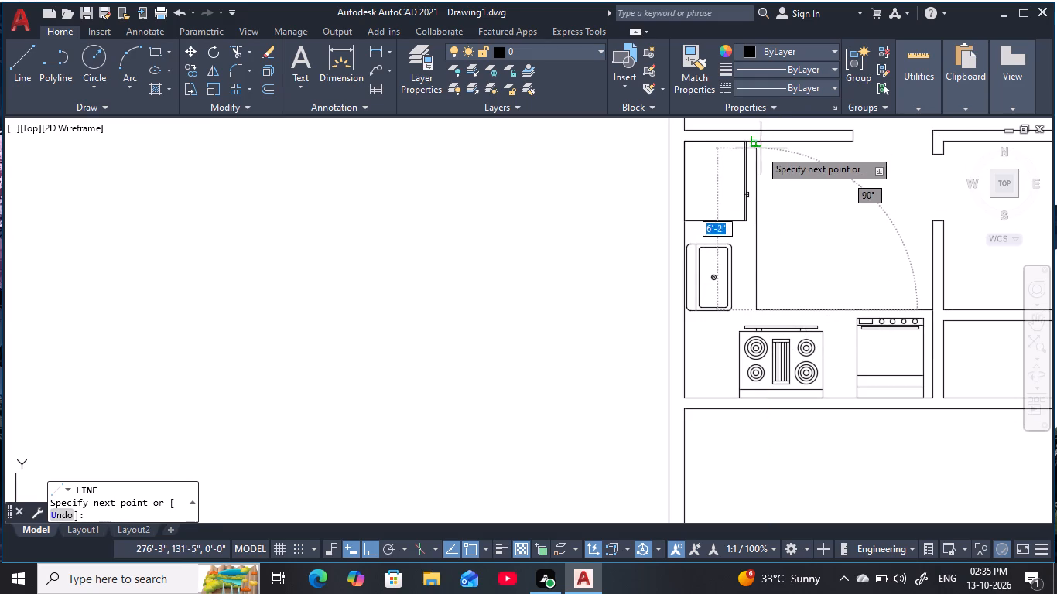
click(753, 143)
key(Escape)
key(Escape)
key(Escape)
key(Escape)
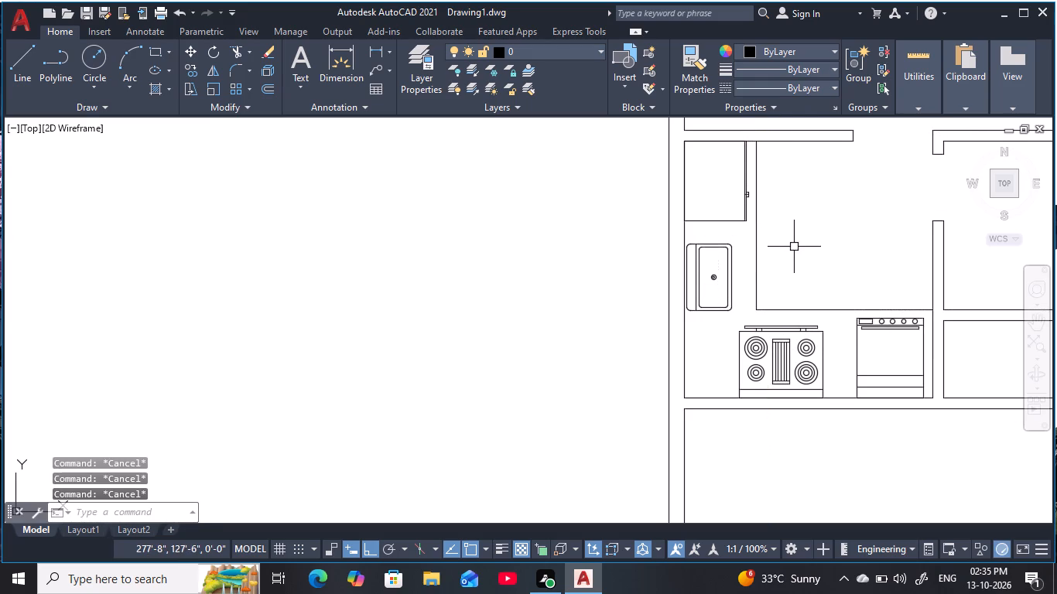
key(Escape)
key(Escape)
key(Escape)
key(Escape)
key(Escape)
key(Escape)
key(Escape)
scroll(778, 216, down, 1)
key(Escape)
key(Escape)
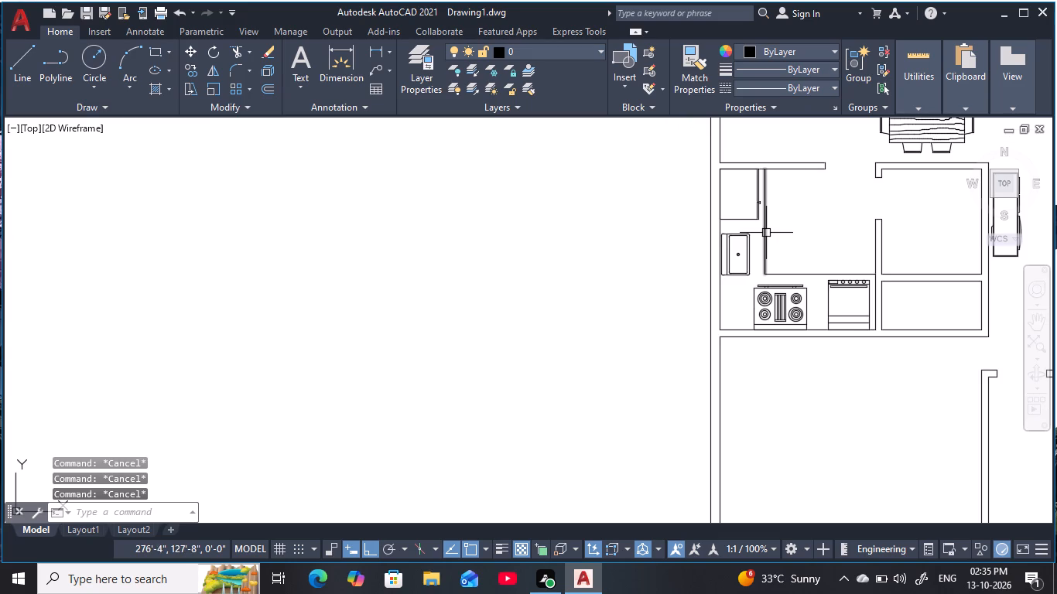
scroll(781, 224, up, 1)
middle_drag(782, 224, 779, 239)
scroll(779, 239, up, 1)
key(Escape)
key(Escape)
key(Escape)
key(Escape)
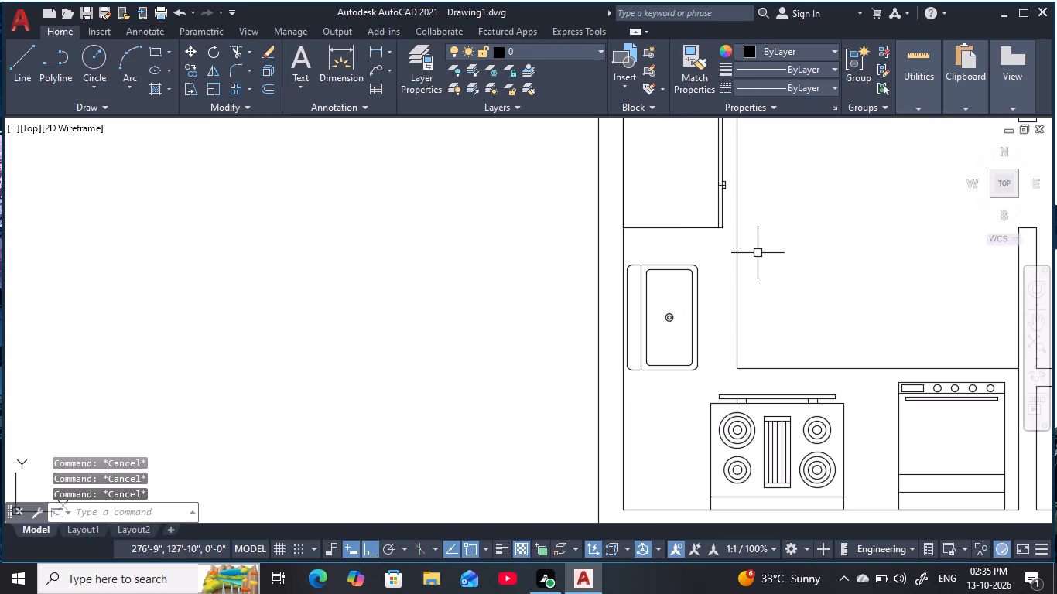
Draw a horizontal line from the vertical counter edge to the kitchen's west wall, between the corner appliance and the sink.
text(l)
key(space)
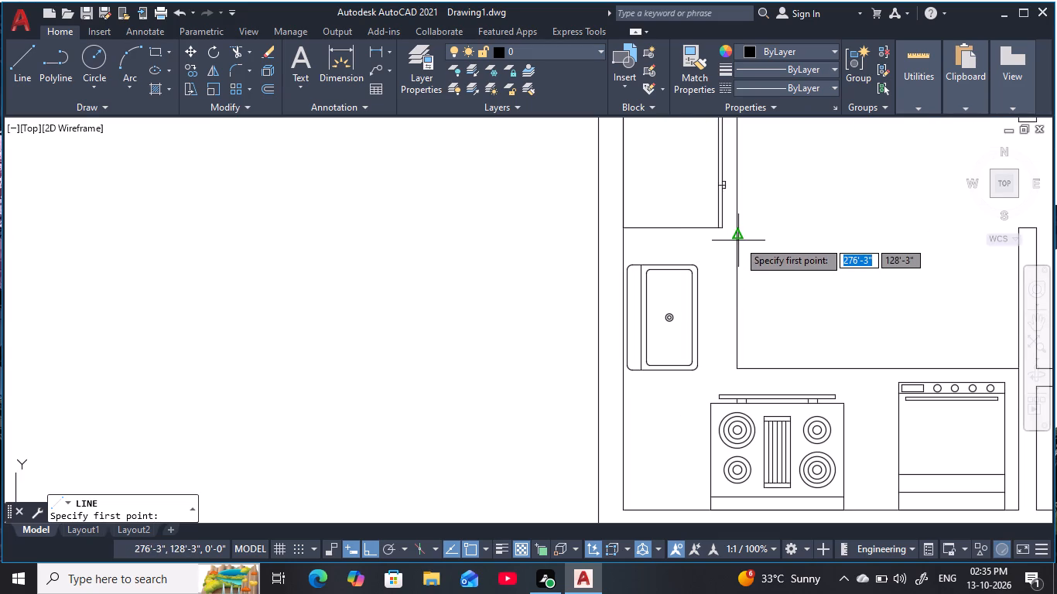
click(737, 241)
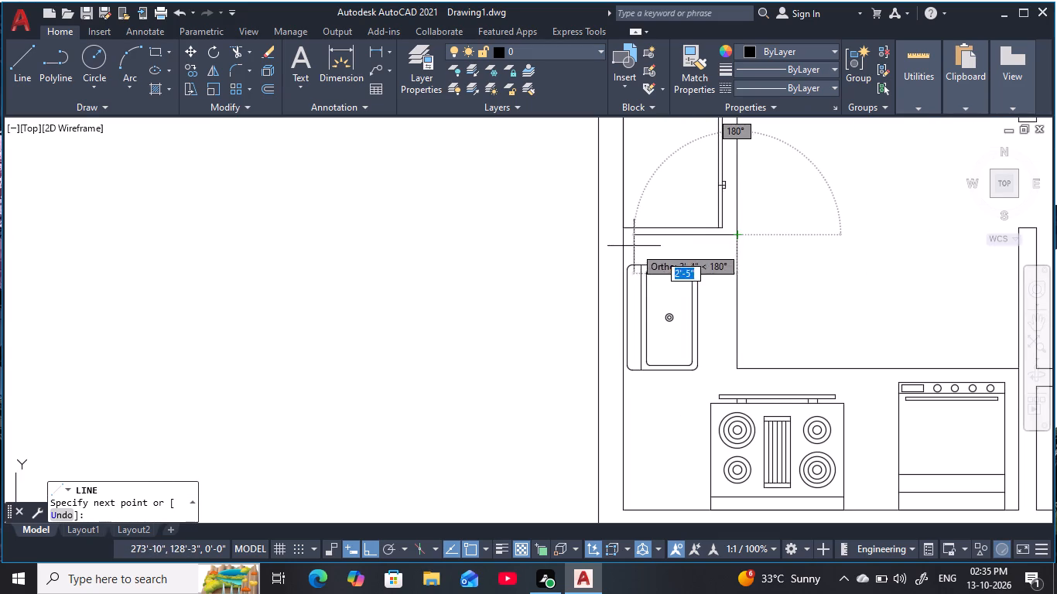
click(624, 239)
key(Escape)
key(Escape)
key(Escape)
key(Escape)
key(Escape)
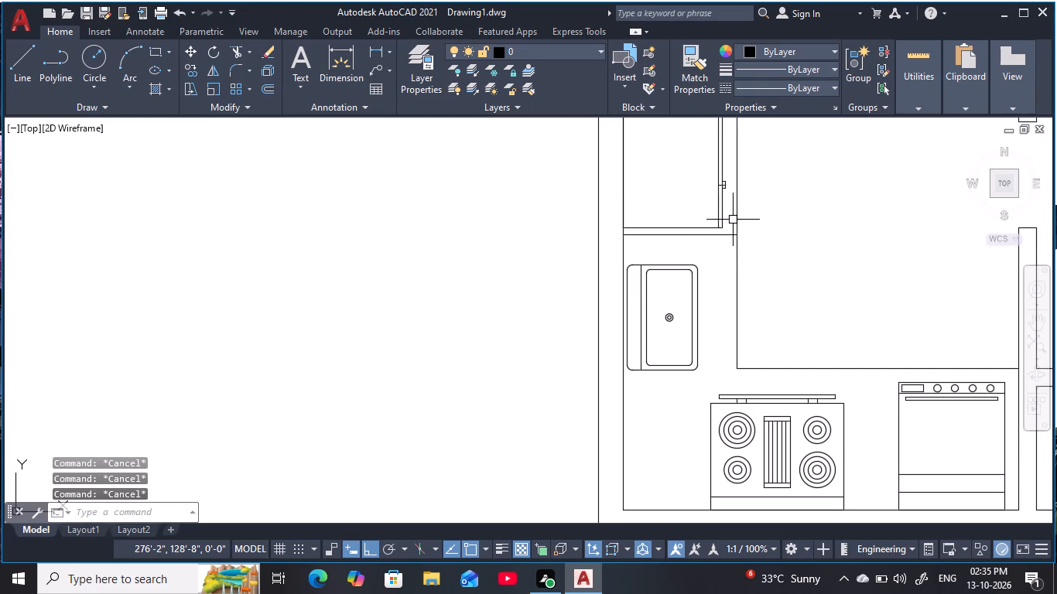
Trim off the part of the vertical counter edge north of the short horizontal line, beside the corner appliance.
text(tr)
key(space)
key(space)
click(737, 214)
scroll(749, 220, down, 2)
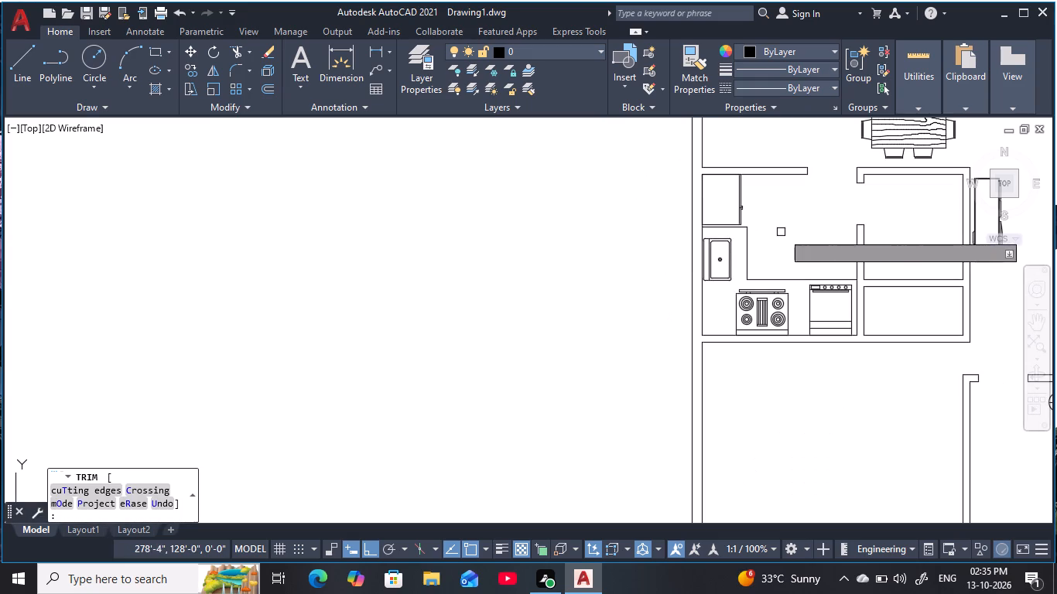
middle_drag(808, 237, 784, 200)
key(Escape)
key(Escape)
key(Escape)
key(Escape)
key(Escape)
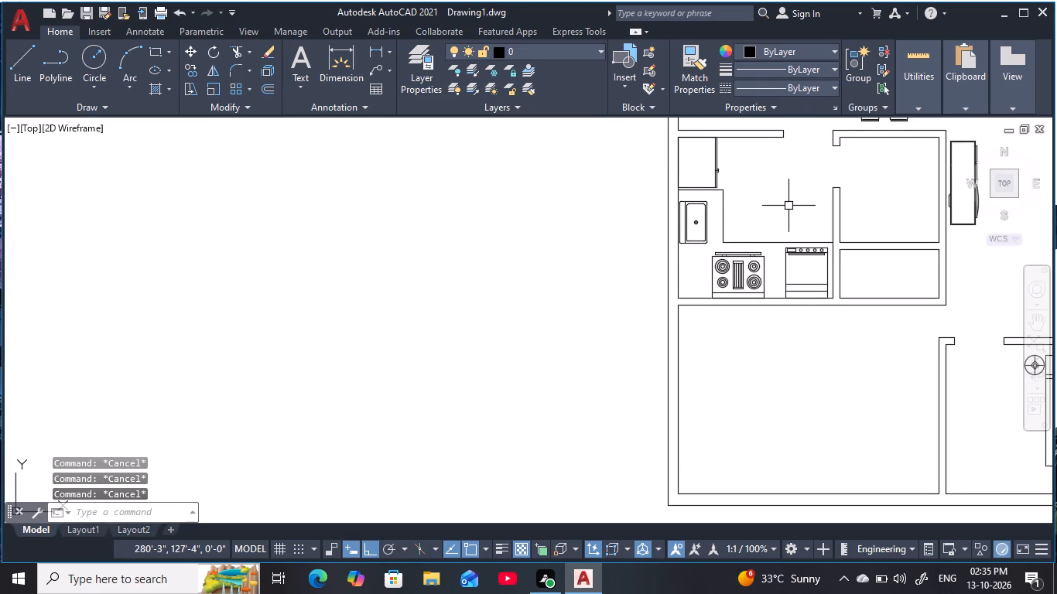
middle_drag(788, 206, 768, 224)
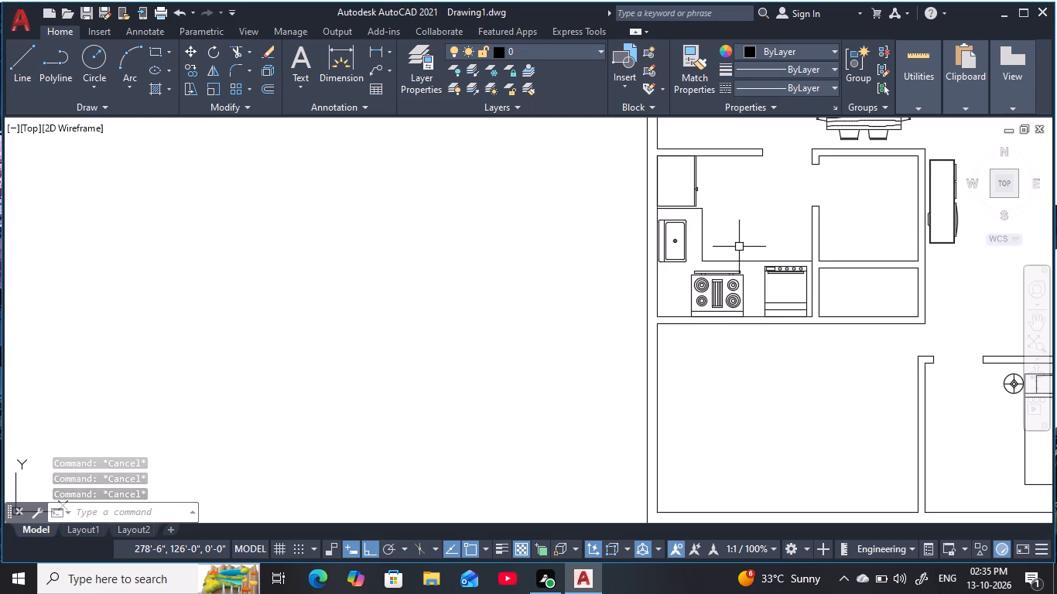
key(Escape)
key(Escape)
key(Escape)
key(Escape)
key(Escape)
key(Escape)
Move the toilet with Ortho off into the narrow room between the two northern bedrooms, near its north wall.
scroll(725, 246, down, 1)
middle_drag(733, 244, 726, 258)
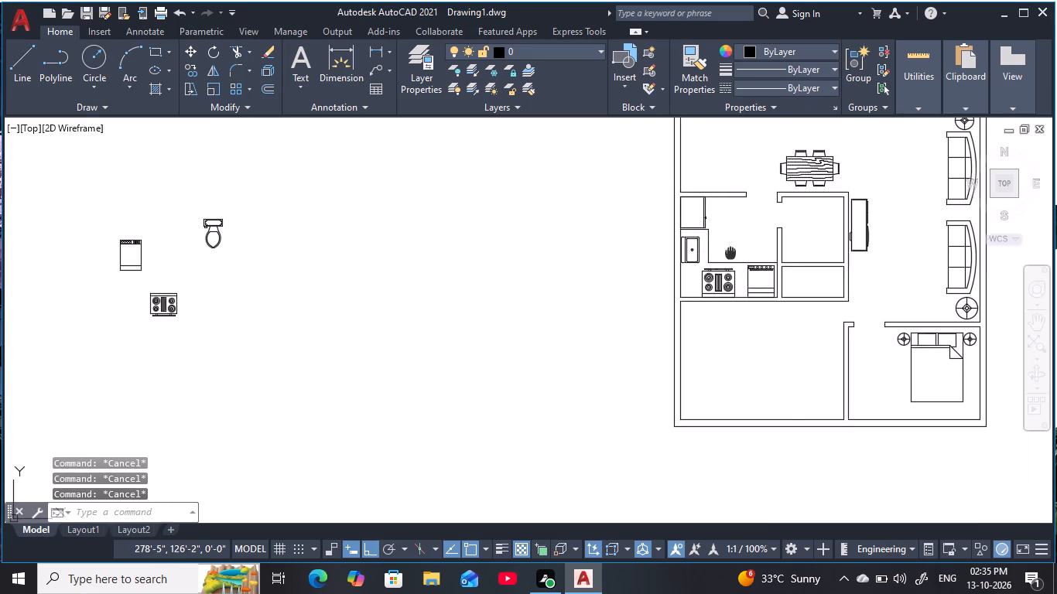
middle_drag(726, 258, 641, 408)
scroll(673, 323, down, 1)
middle_drag(674, 323, 665, 302)
key(Escape)
key(Escape)
key(Escape)
key(Escape)
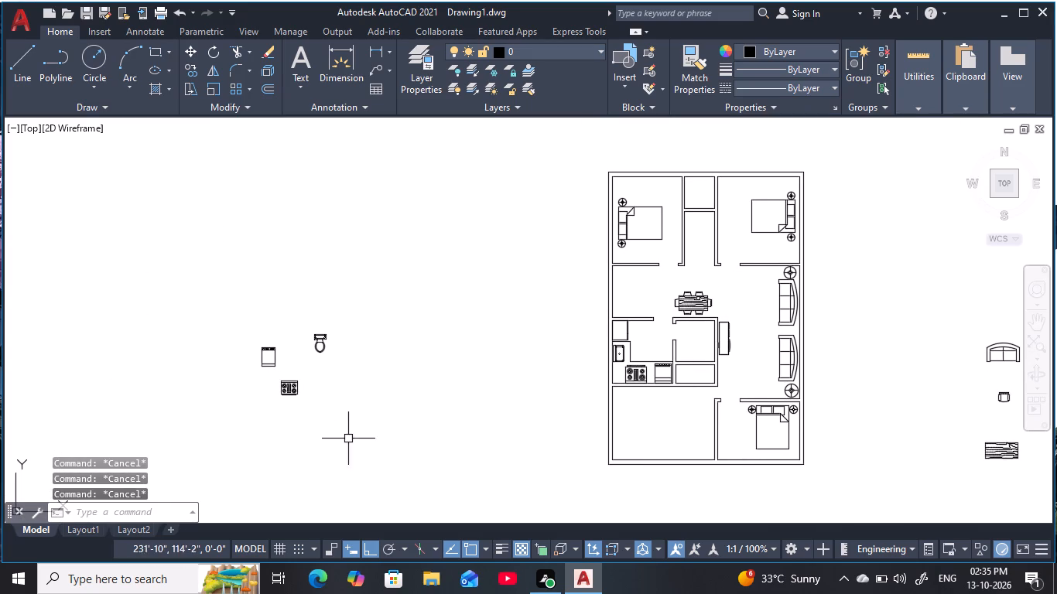
scroll(344, 344, up, 1)
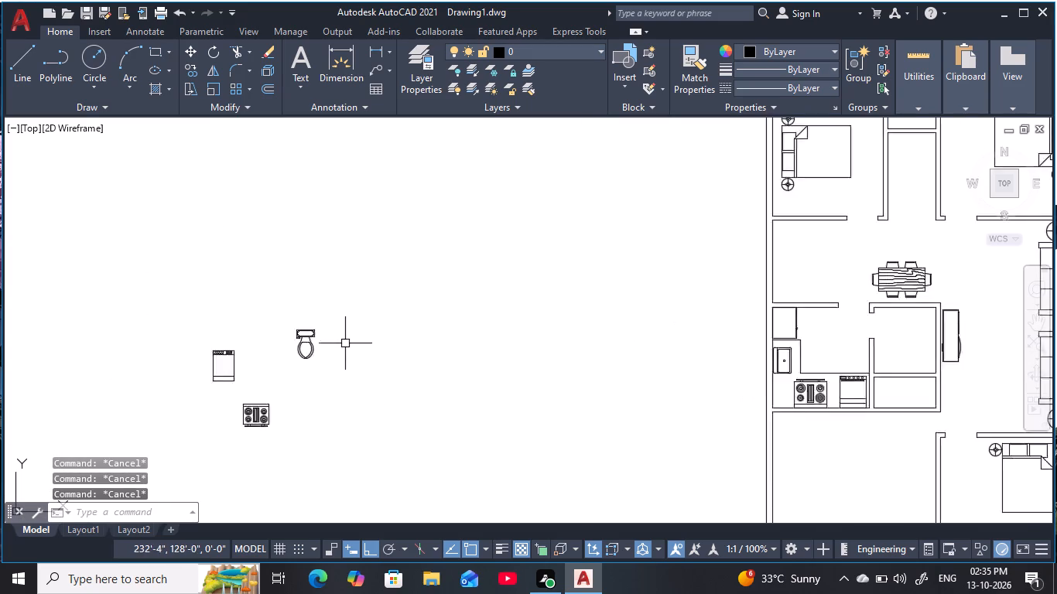
scroll(345, 343, up, 1)
middle_drag(350, 346, 371, 360)
click(301, 335)
text(m)
key(space)
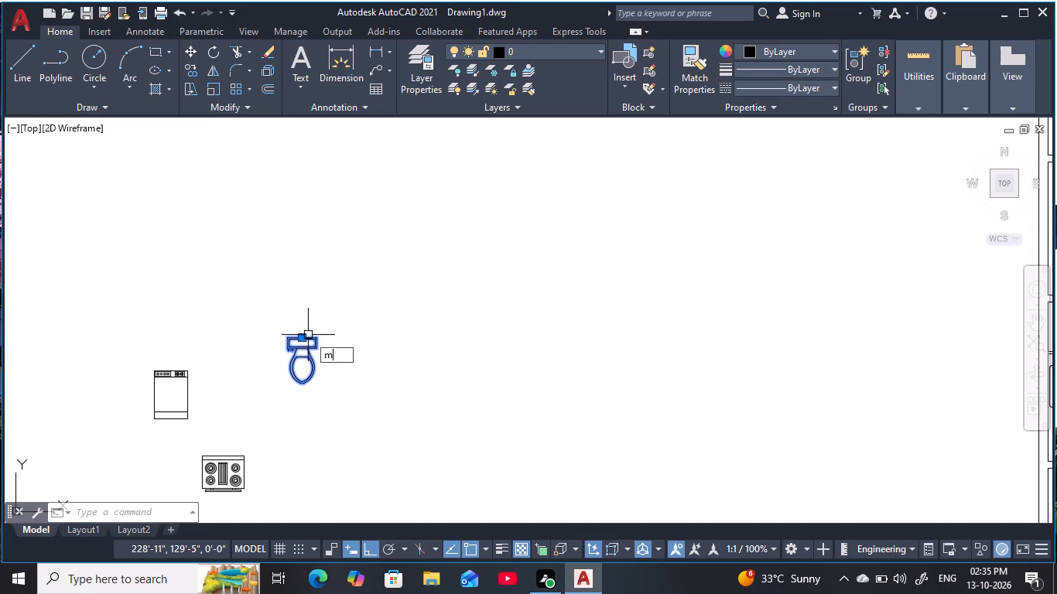
click(308, 335)
middle_drag(717, 254, 364, 282)
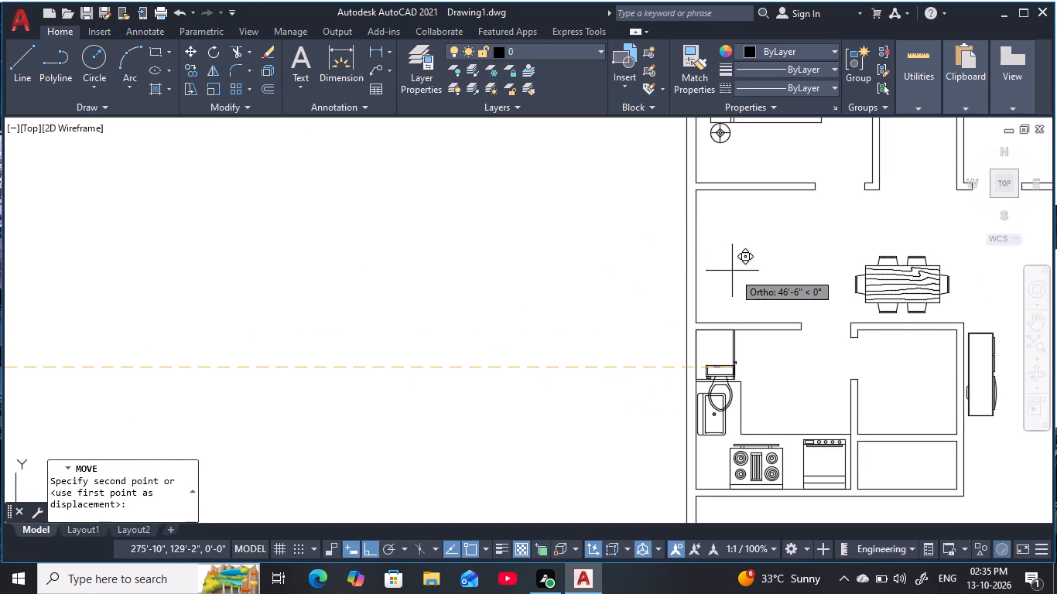
key(F8)
middle_drag(823, 239, 480, 345)
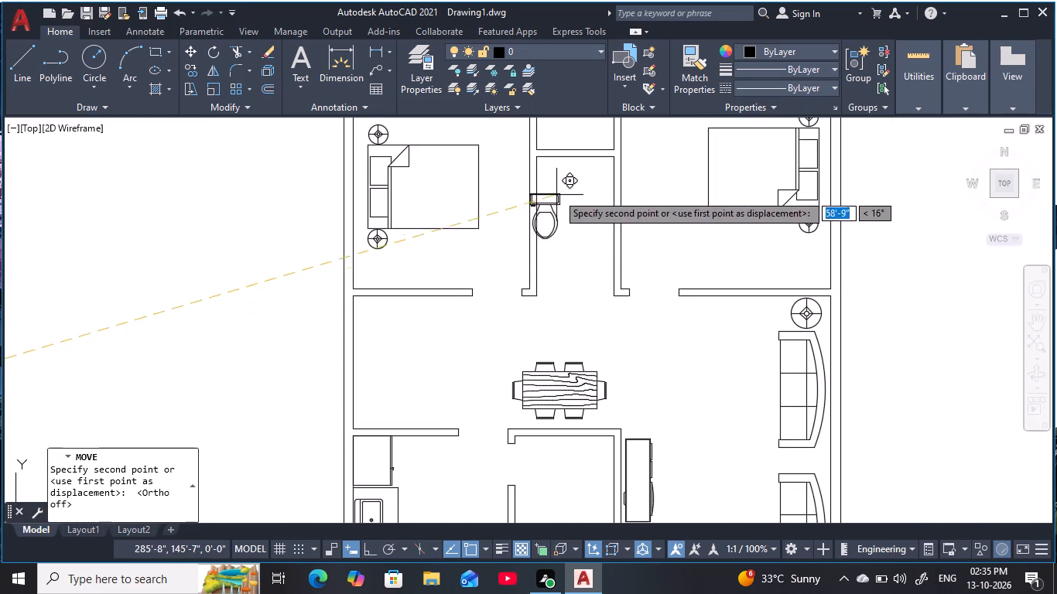
middle_drag(563, 186, 568, 265)
scroll(584, 249, up, 2)
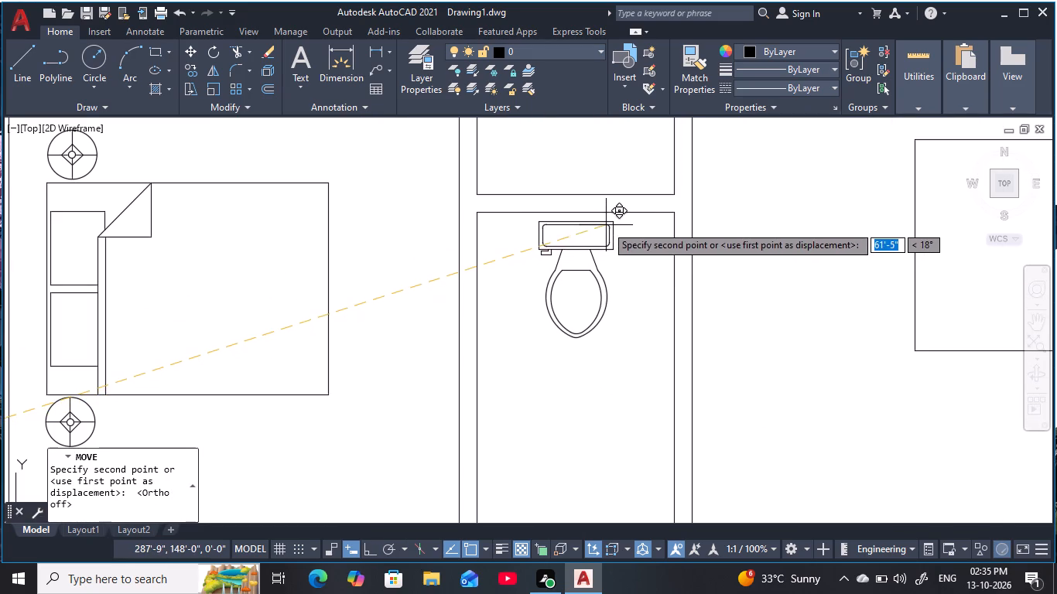
click(606, 225)
scroll(570, 360, down, 1)
middle_drag(571, 329, 604, 227)
scroll(607, 225, down, 1)
key(Escape)
key(Escape)
key(Escape)
key(Escape)
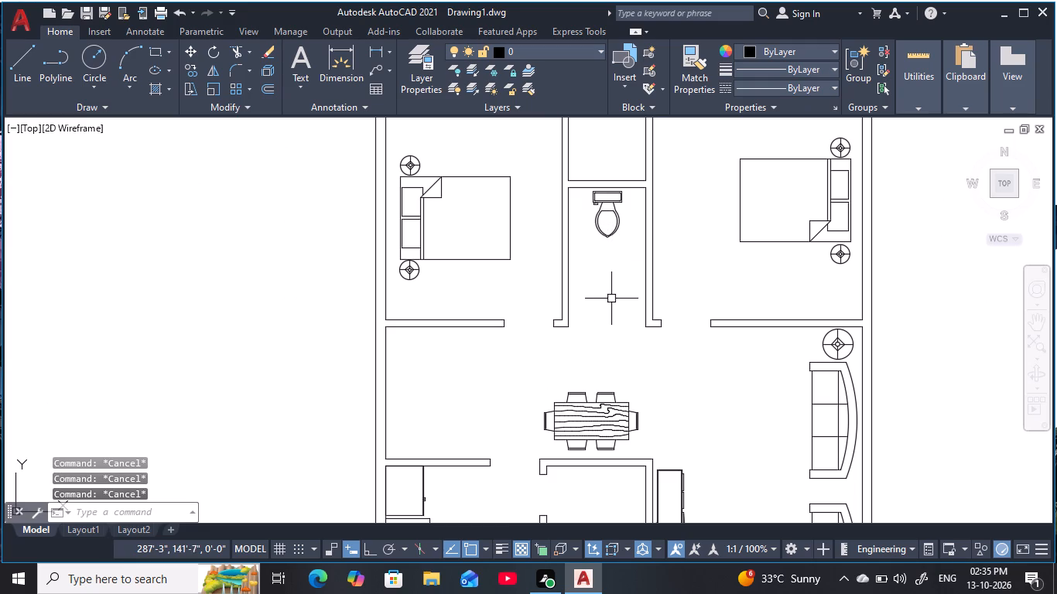
key(Escape)
middle_drag(613, 308, 635, 278)
key(Escape)
key(Escape)
key(Escape)
key(Escape)
key(Escape)
key(Escape)
Rotate the spare wood-grain table east of the plan 90° counterclockwise about a point near its south edge, with Ortho on.
scroll(509, 316, down, 1)
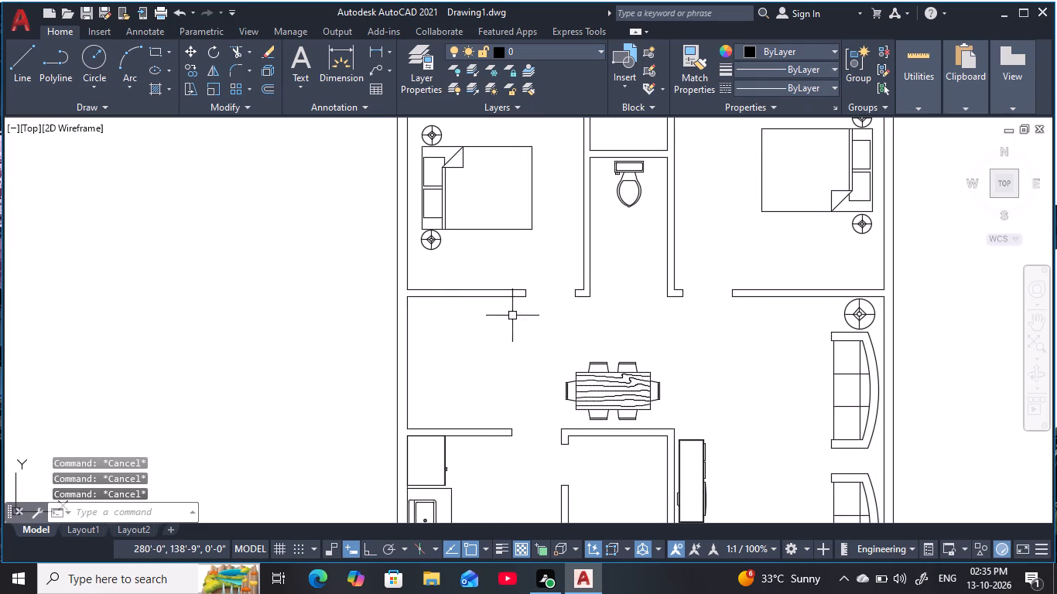
scroll(505, 323, down, 2)
scroll(365, 394, up, 1)
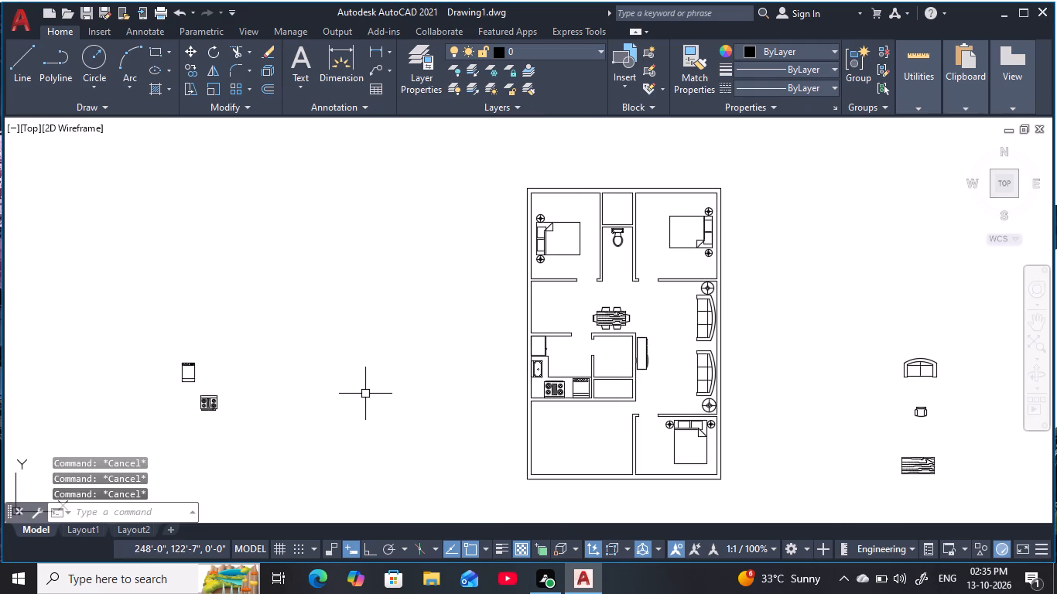
middle_drag(365, 393, 370, 362)
middle_drag(841, 450, 697, 405)
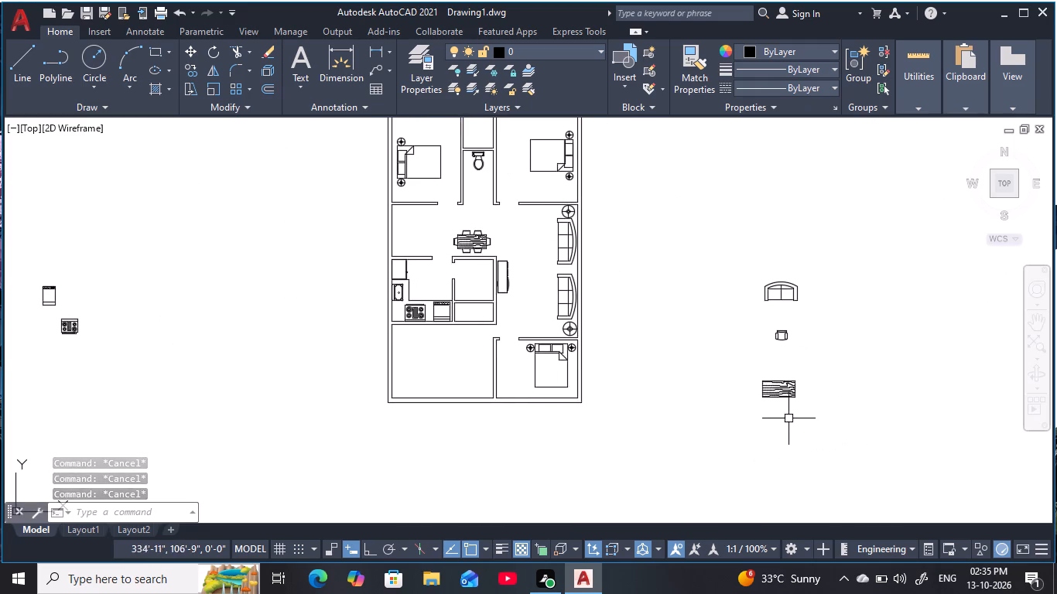
click(780, 392)
key(r)
key(o)
key(space)
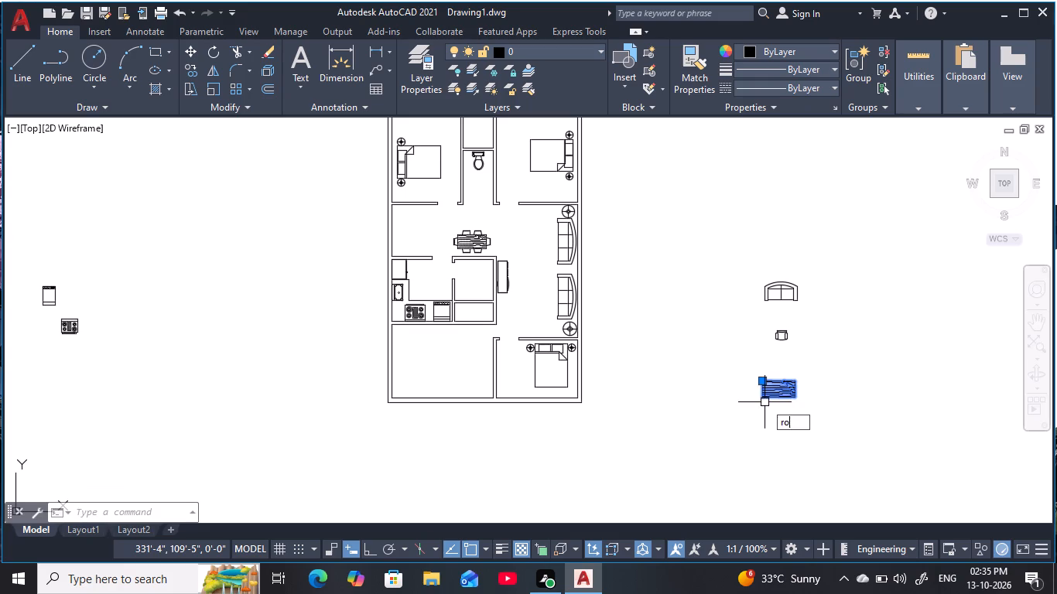
click(786, 400)
key(F8)
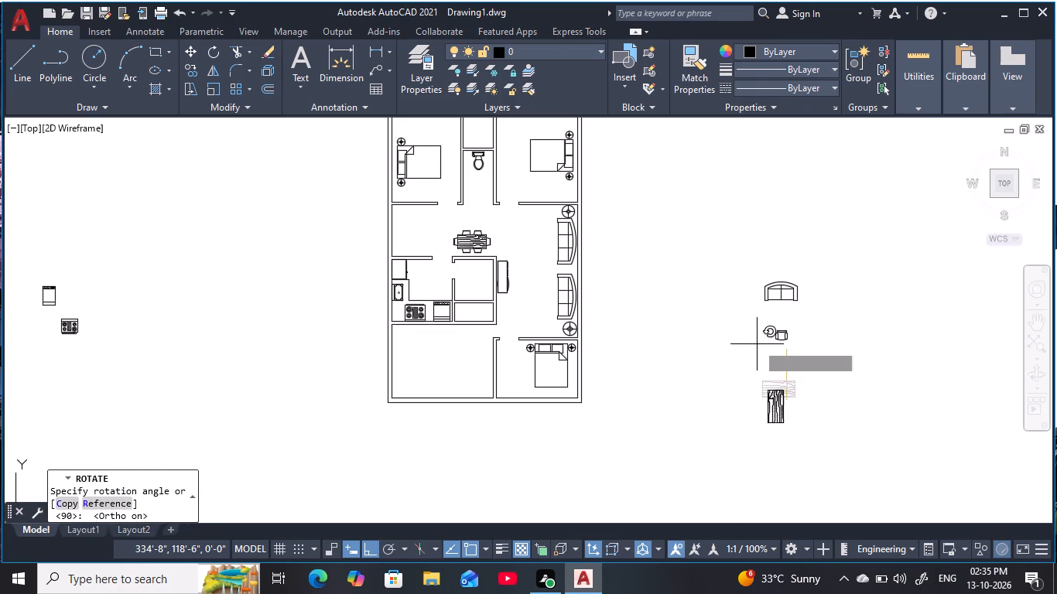
click(760, 353)
key(Escape)
key(Escape)
key(Escape)
Move the rotated wood-grain table with Ortho off into the living area, just west of the southern sofa.
click(777, 412)
text(m)
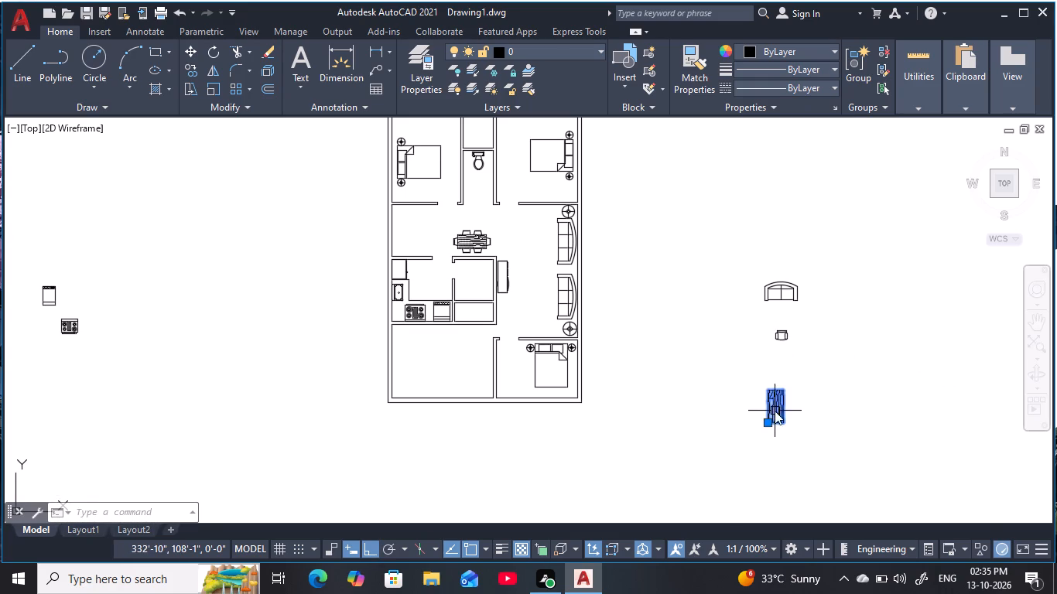
key(space)
click(779, 410)
key(F8)
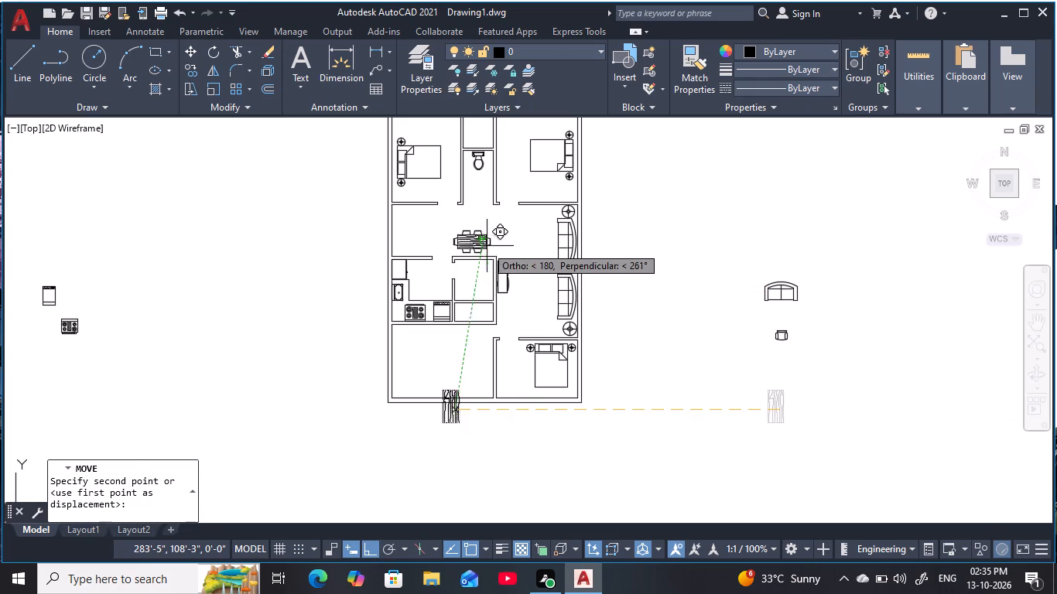
scroll(537, 273, up, 2)
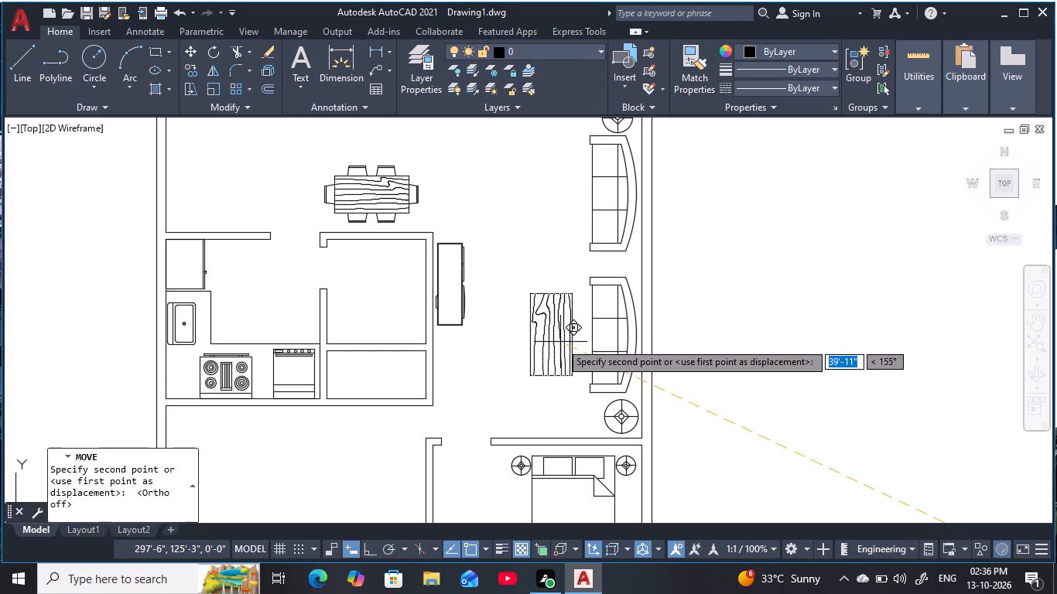
click(561, 342)
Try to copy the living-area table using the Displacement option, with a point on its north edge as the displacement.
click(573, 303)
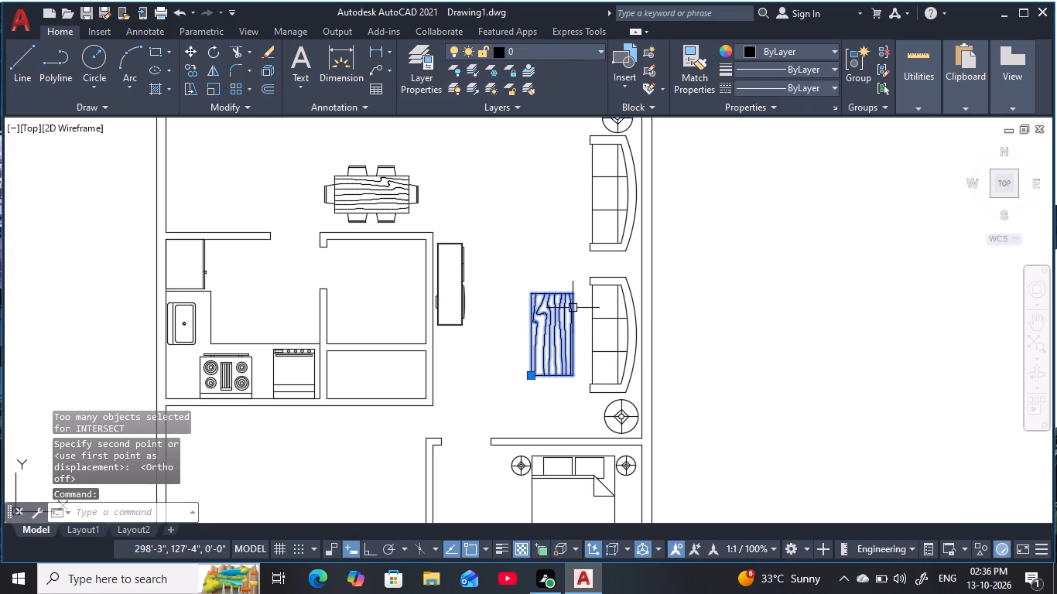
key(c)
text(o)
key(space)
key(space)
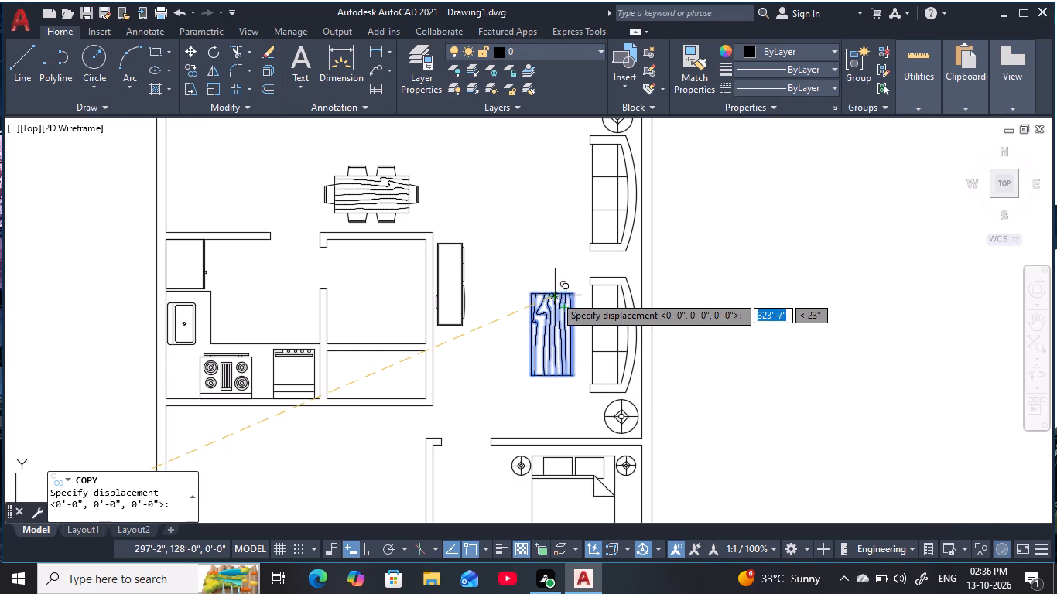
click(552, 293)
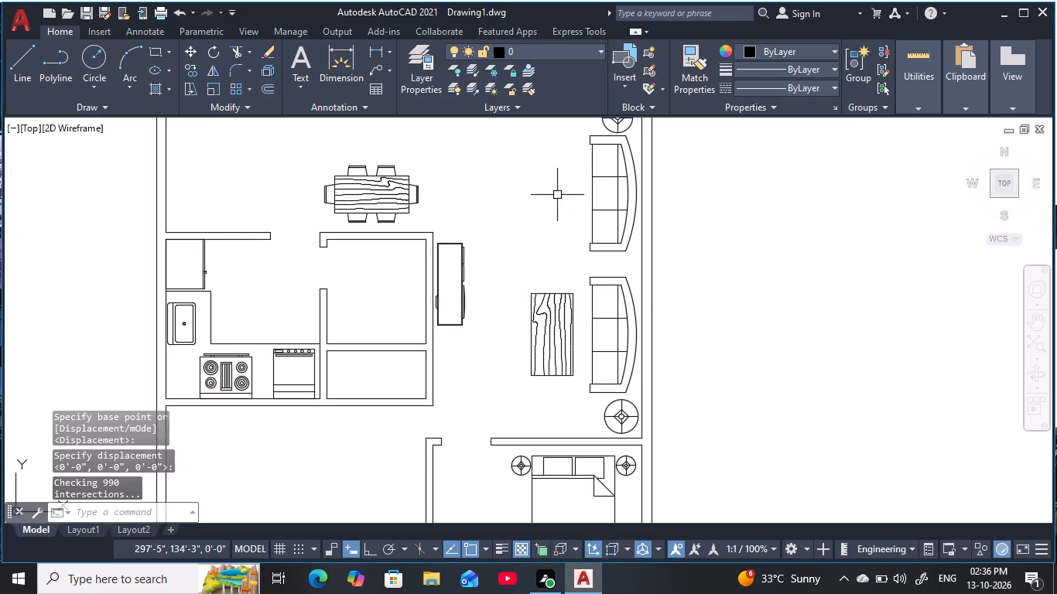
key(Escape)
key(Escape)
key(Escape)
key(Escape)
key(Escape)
Copy the living-area wood-grain table about 8'-5" straight north with Ortho on, placing the copy beside the northern sofa.
click(549, 301)
text(co)
key(space)
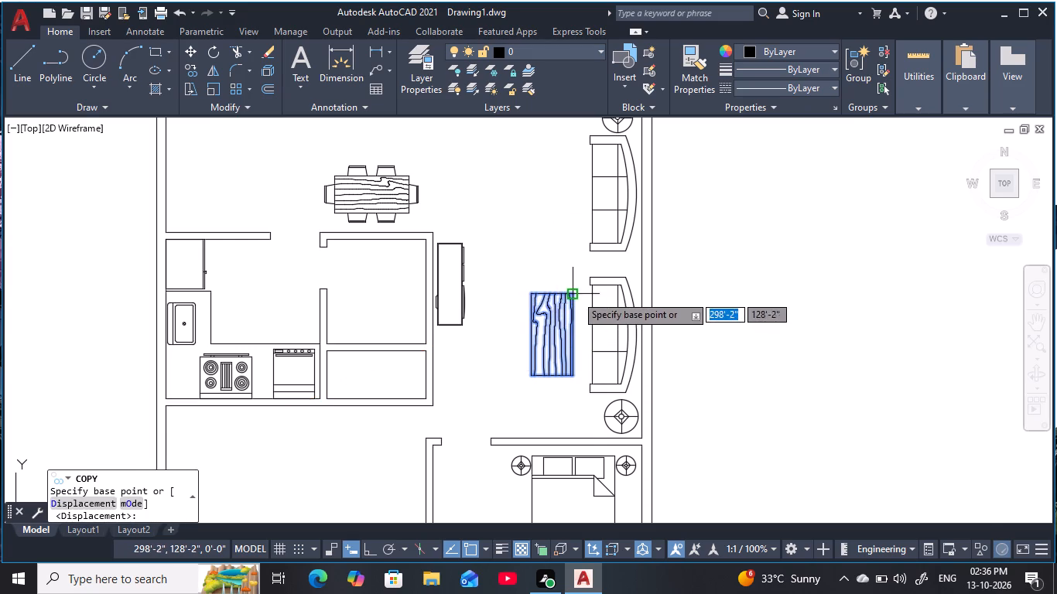
click(576, 295)
key(F8)
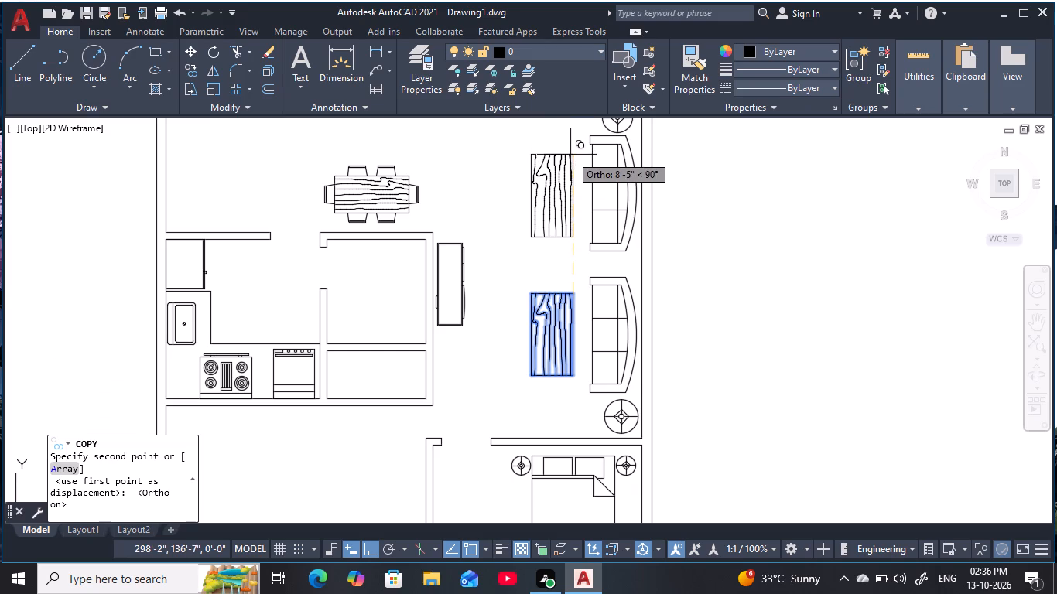
click(573, 154)
key(Escape)
key(Escape)
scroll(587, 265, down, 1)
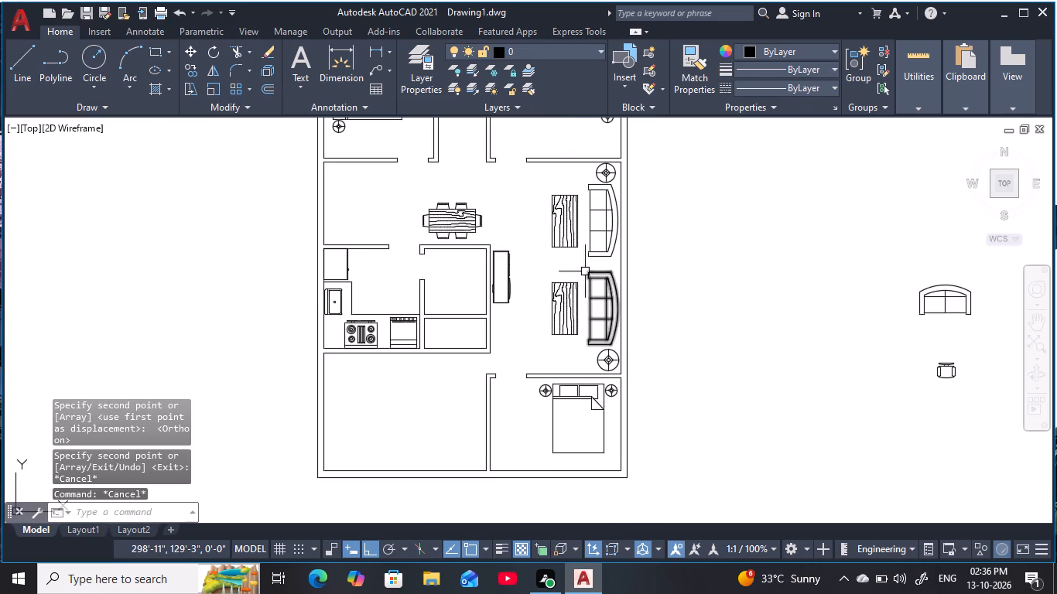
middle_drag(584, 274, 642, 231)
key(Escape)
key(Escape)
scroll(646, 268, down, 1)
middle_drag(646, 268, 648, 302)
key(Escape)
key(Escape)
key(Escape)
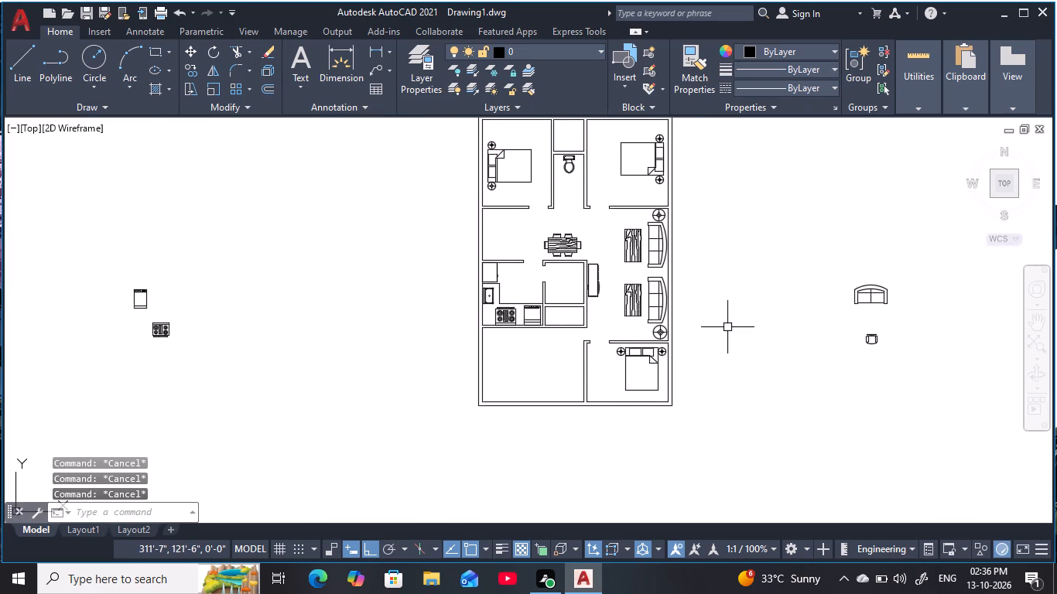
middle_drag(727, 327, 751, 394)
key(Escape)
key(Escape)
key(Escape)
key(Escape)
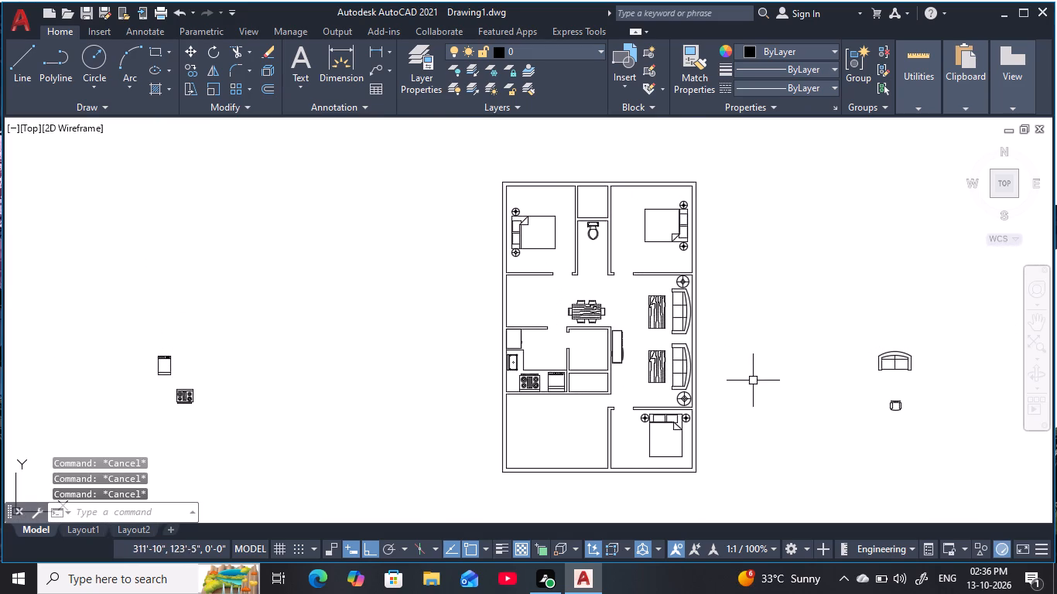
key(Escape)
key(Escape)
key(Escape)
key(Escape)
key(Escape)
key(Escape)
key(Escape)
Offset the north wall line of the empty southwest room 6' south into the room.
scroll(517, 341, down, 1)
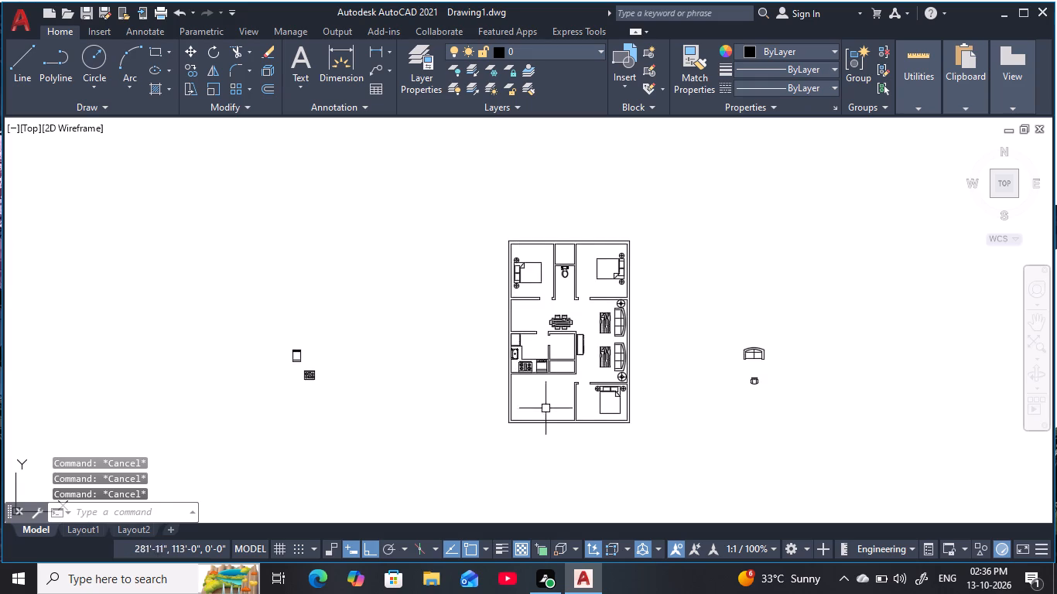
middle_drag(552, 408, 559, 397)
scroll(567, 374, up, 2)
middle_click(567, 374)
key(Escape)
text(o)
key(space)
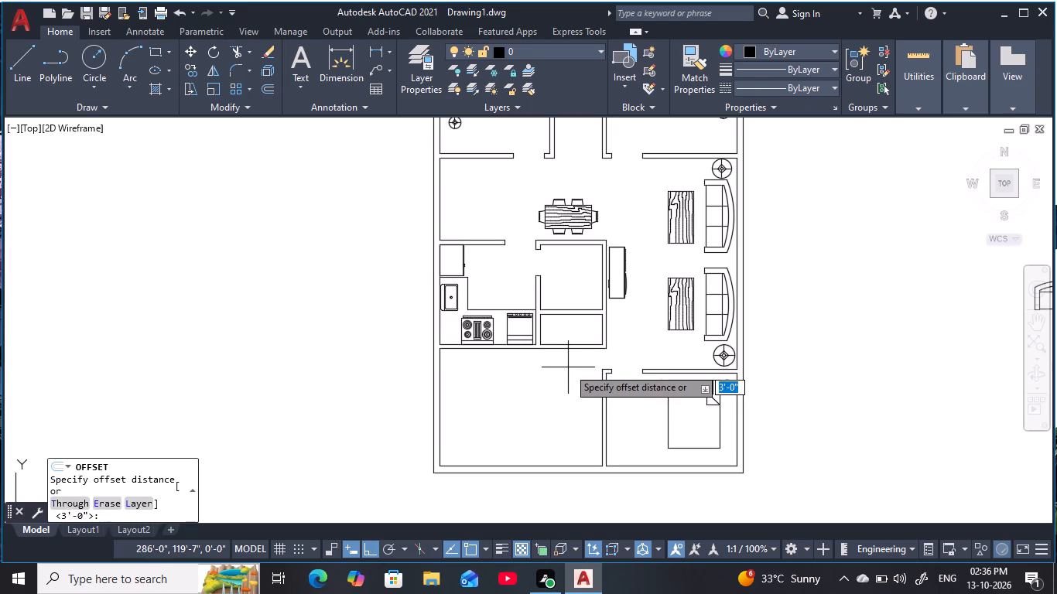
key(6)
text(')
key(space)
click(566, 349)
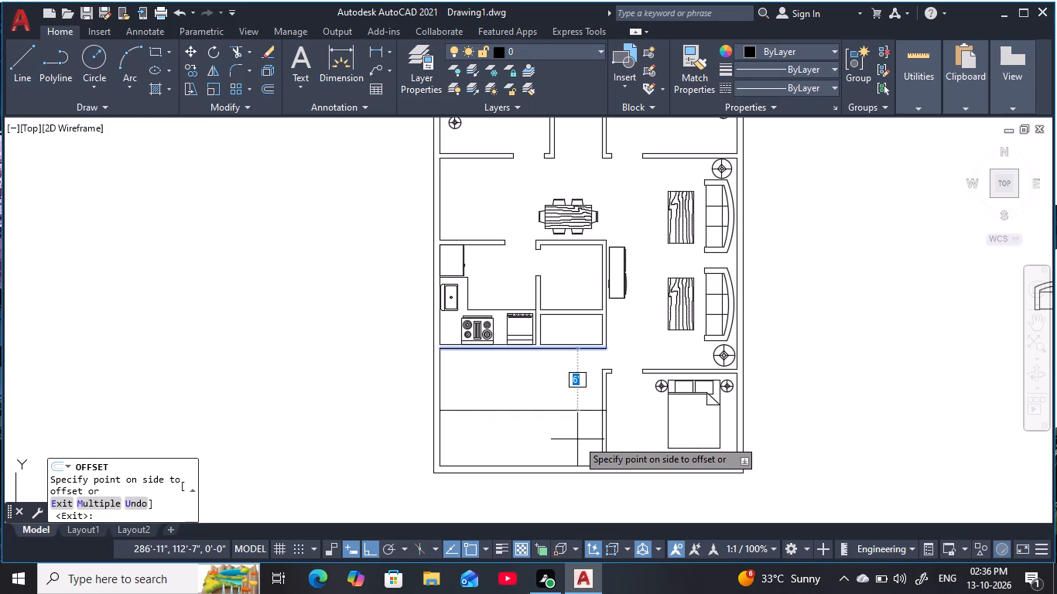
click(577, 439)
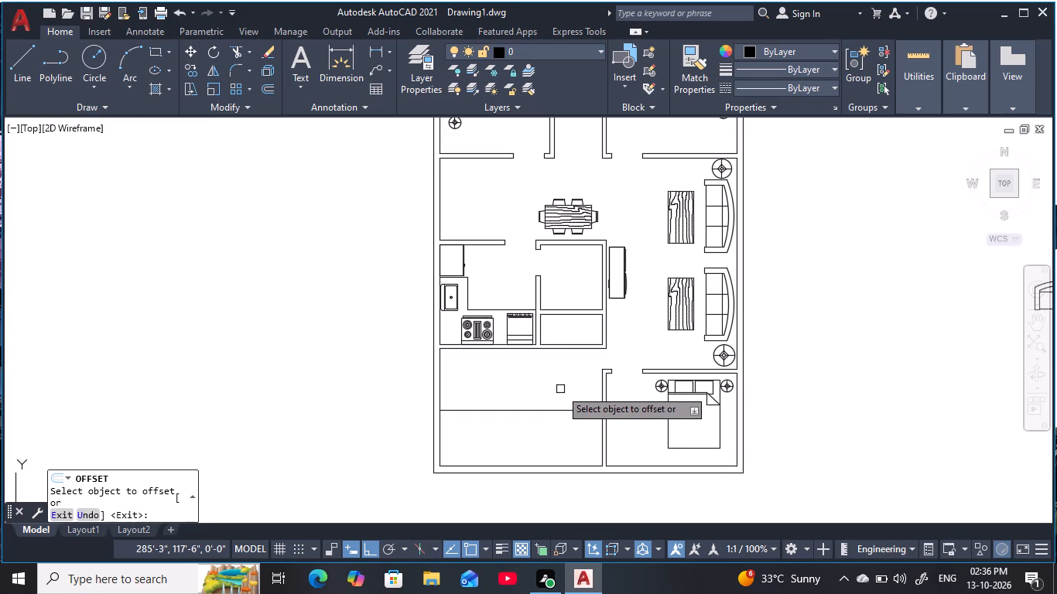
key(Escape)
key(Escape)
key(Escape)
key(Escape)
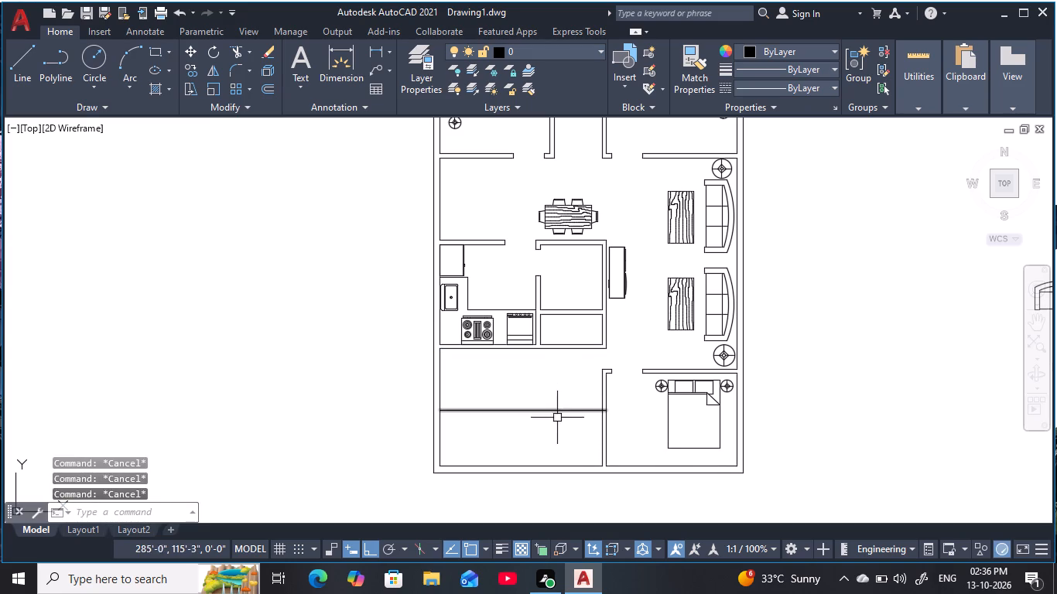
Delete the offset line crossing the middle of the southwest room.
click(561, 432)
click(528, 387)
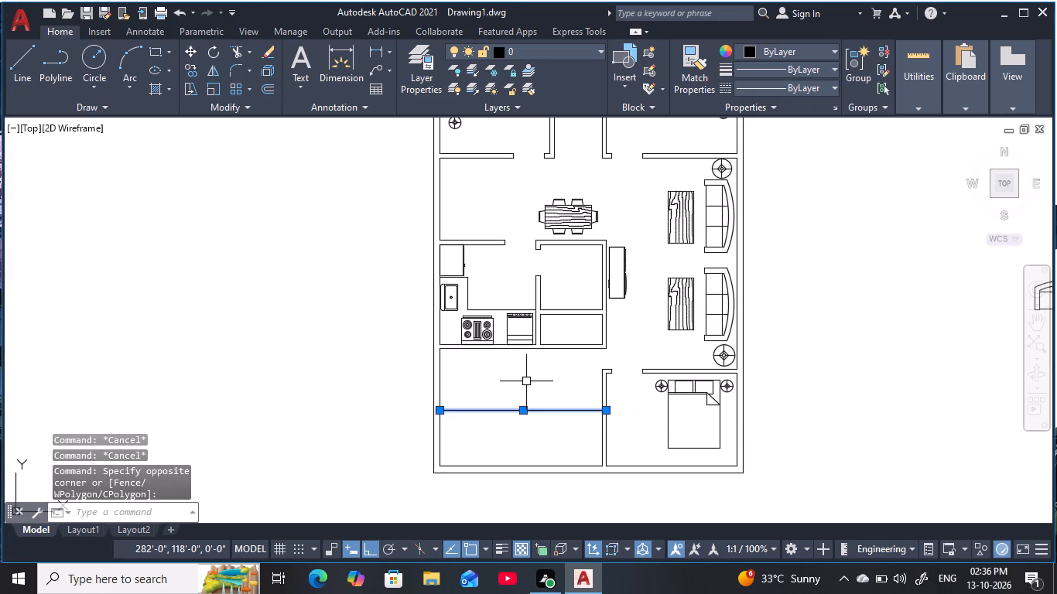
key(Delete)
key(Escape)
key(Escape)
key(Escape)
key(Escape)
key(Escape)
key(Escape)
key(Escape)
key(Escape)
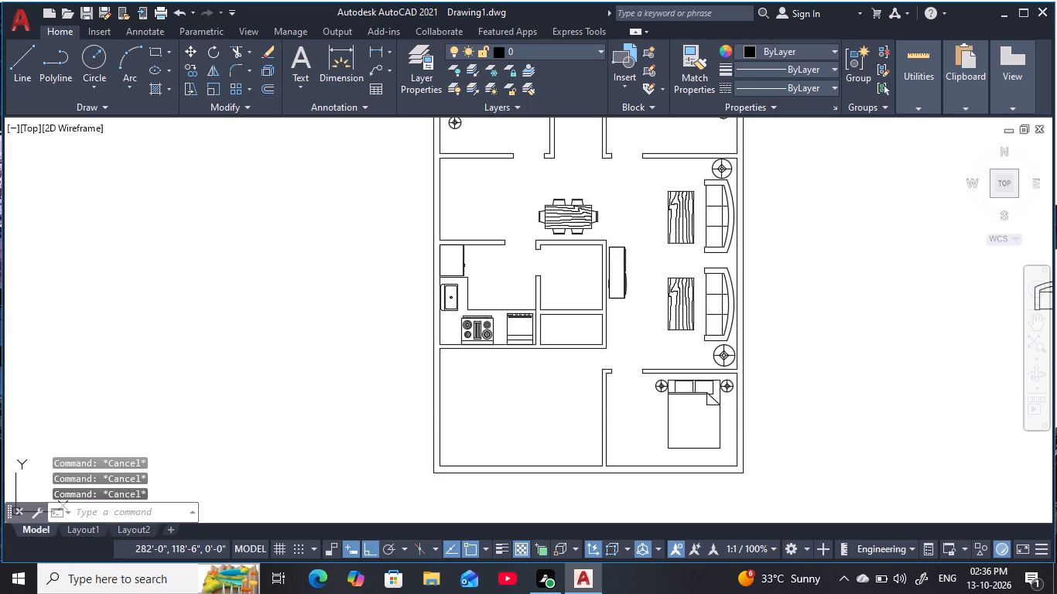
Offset the north wall line of the southwest room 3' south into the room.
text(o)
key(space)
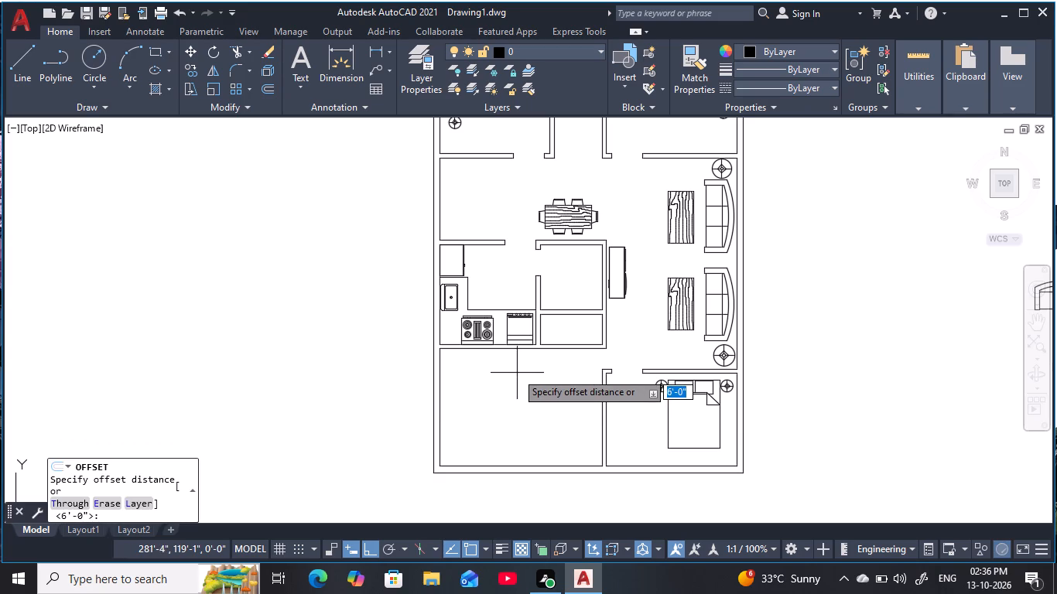
key(3)
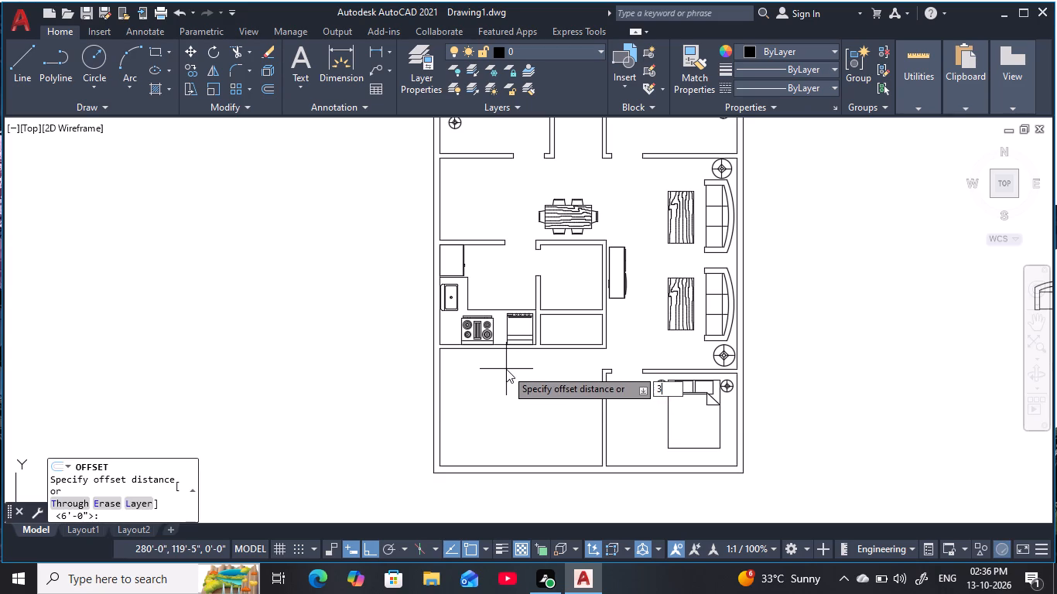
key(apostrophe)
key(space)
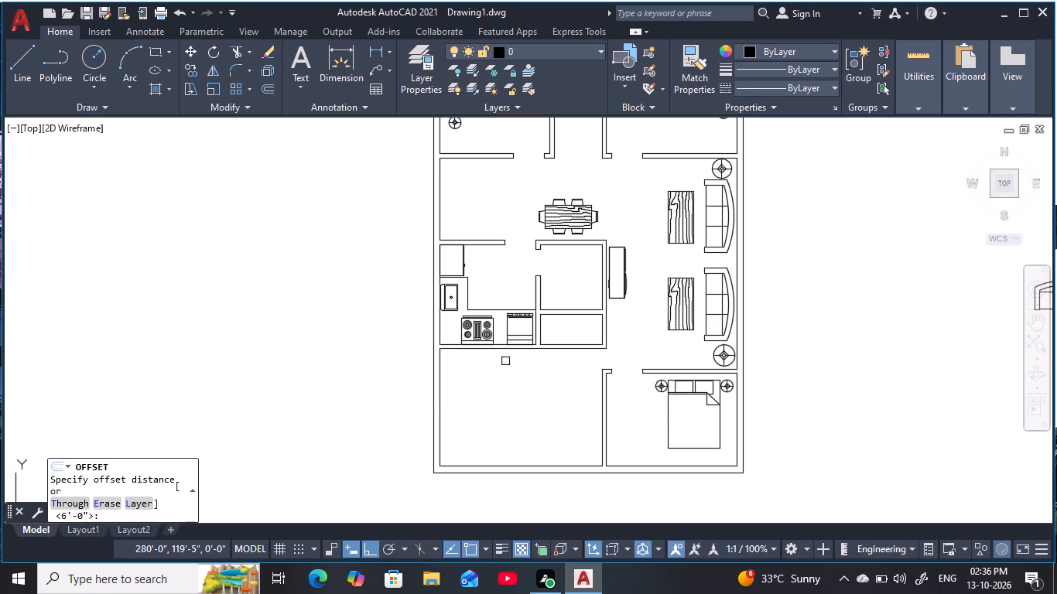
click(549, 350)
click(566, 427)
key(Escape)
key(Escape)
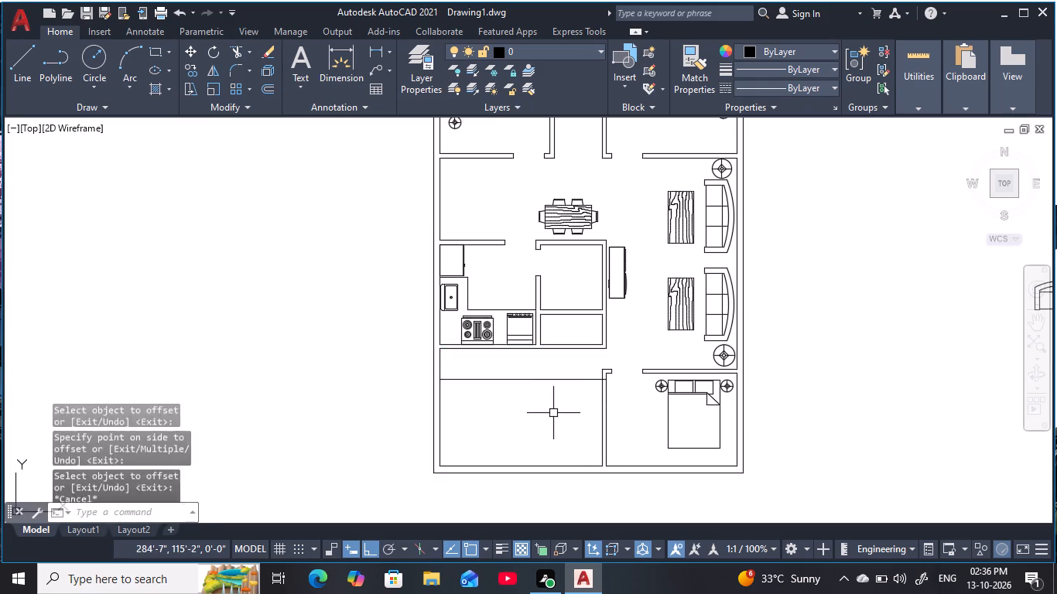
key(Escape)
key(Escape)
key(Escape)
key(Escape)
Offset the inner west wall line of the southwest room 3' east into the room.
key(o)
key(space)
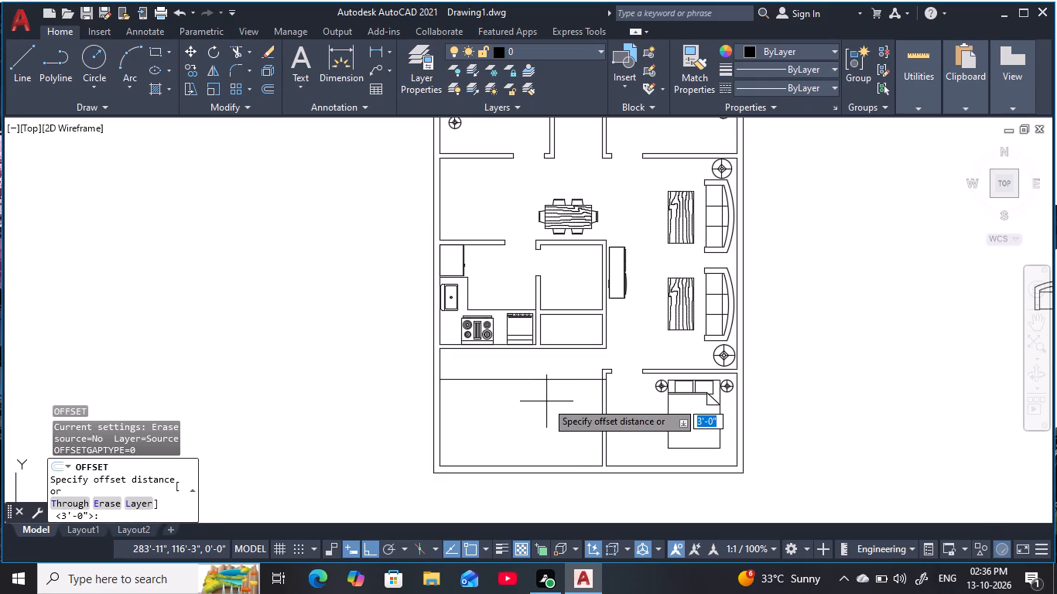
key(3)
key(apostrophe)
key(space)
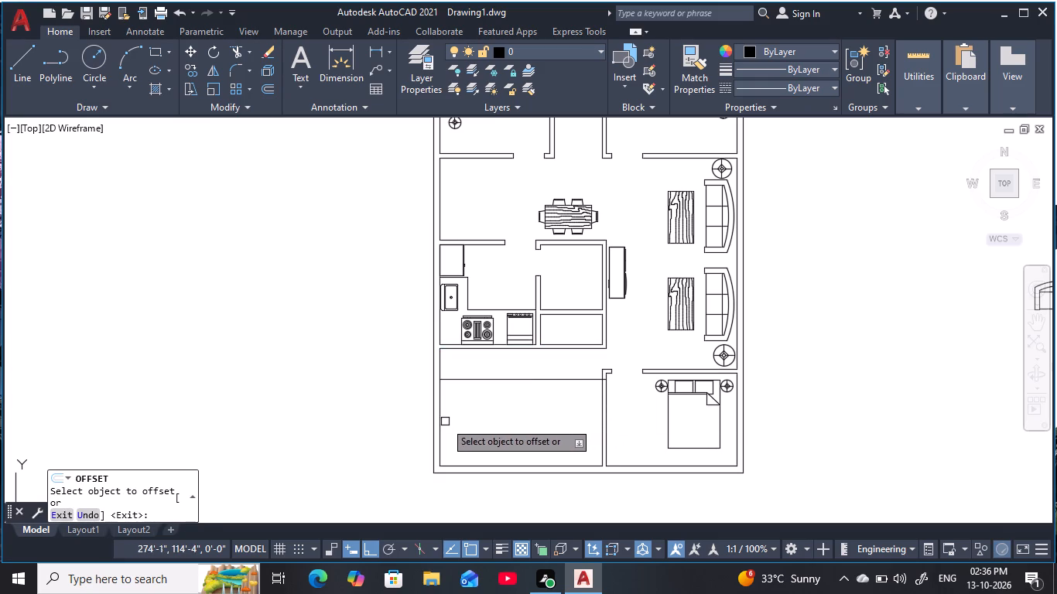
click(442, 429)
click(542, 434)
key(Escape)
key(Escape)
key(Escape)
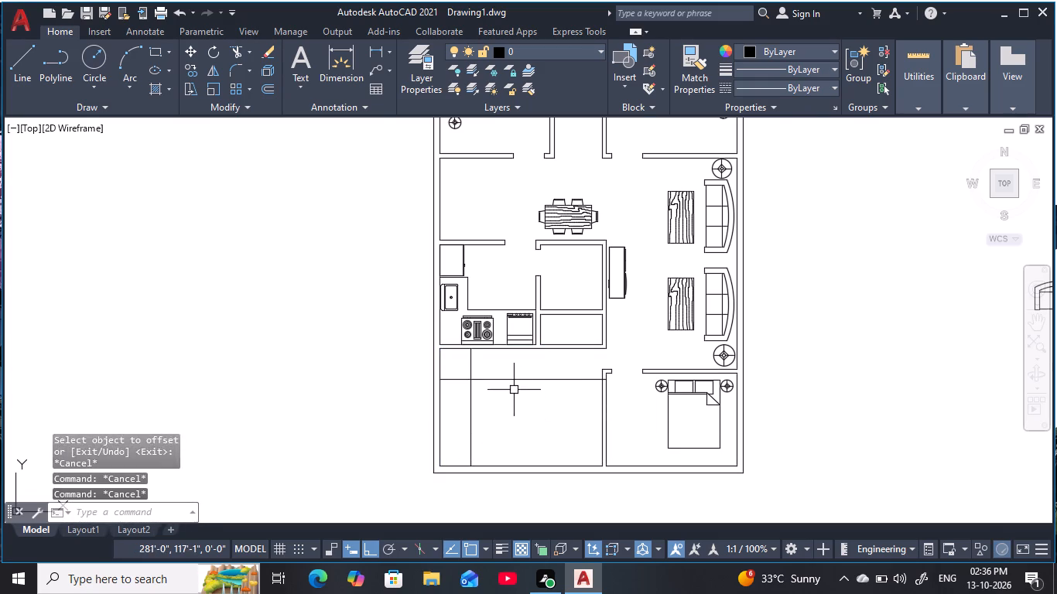
key(Escape)
key(Escape)
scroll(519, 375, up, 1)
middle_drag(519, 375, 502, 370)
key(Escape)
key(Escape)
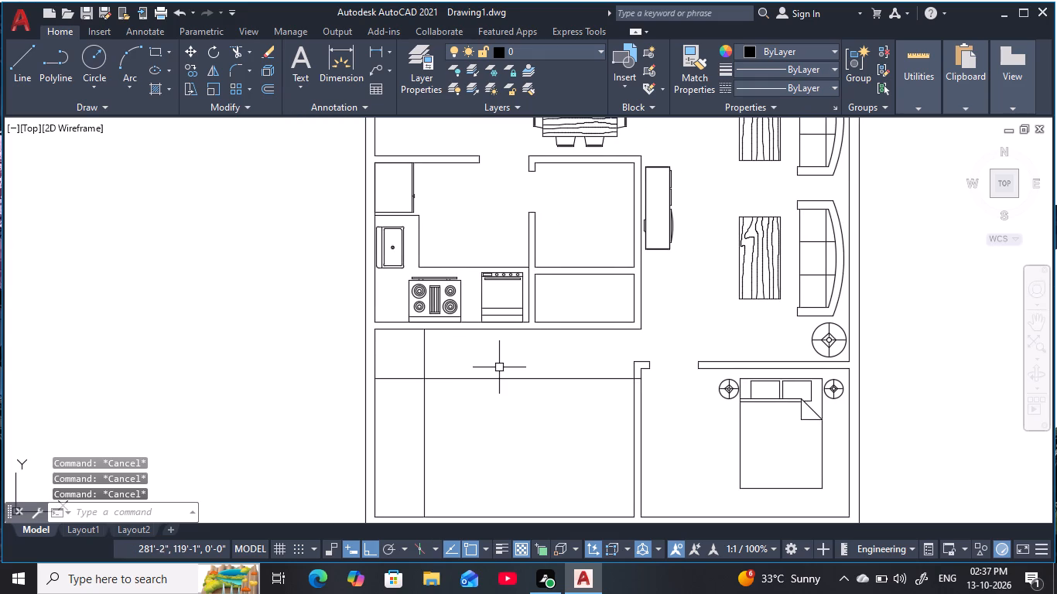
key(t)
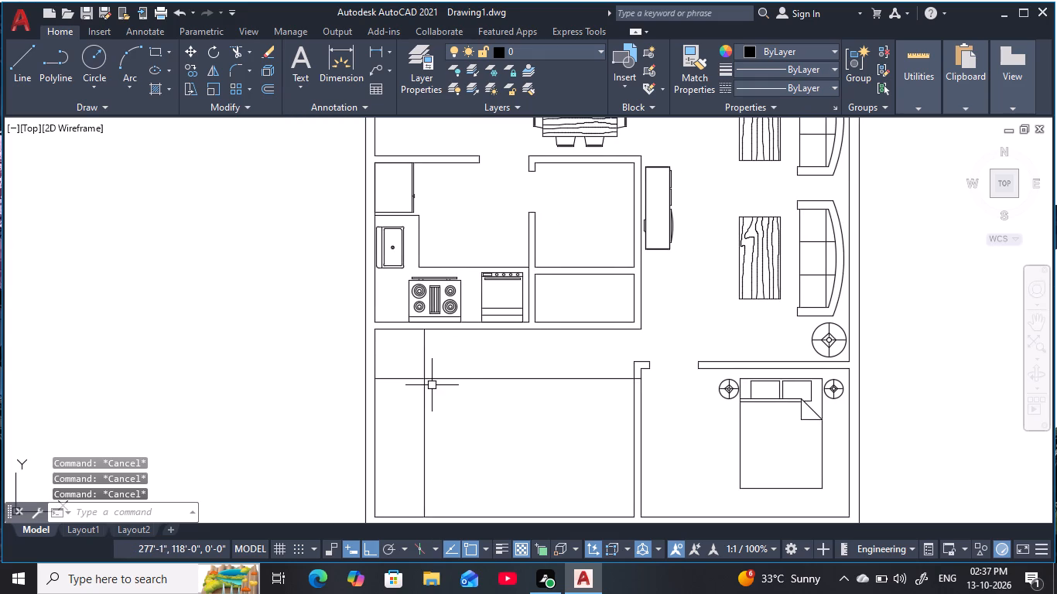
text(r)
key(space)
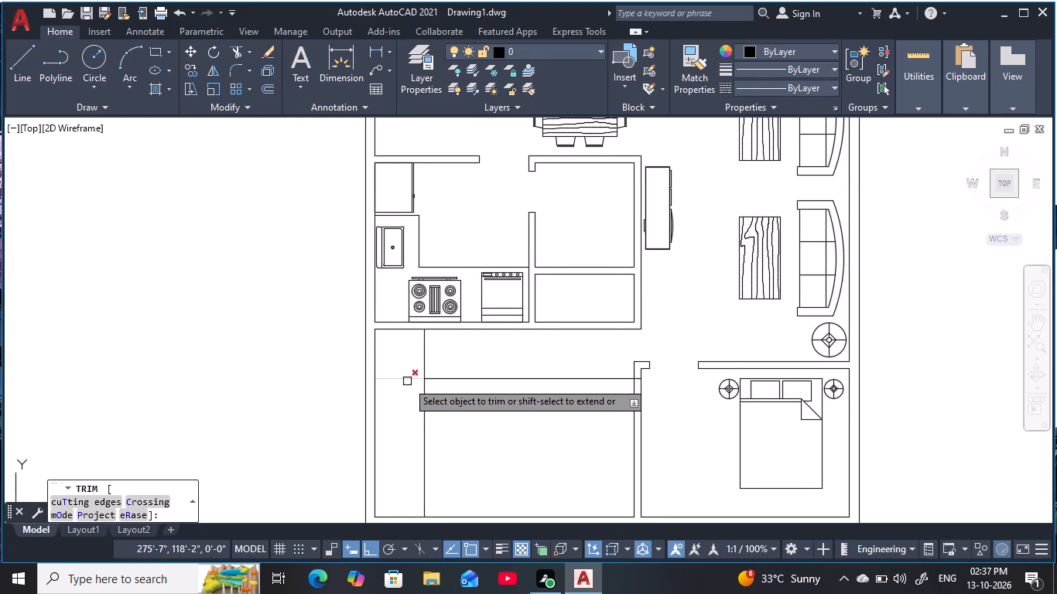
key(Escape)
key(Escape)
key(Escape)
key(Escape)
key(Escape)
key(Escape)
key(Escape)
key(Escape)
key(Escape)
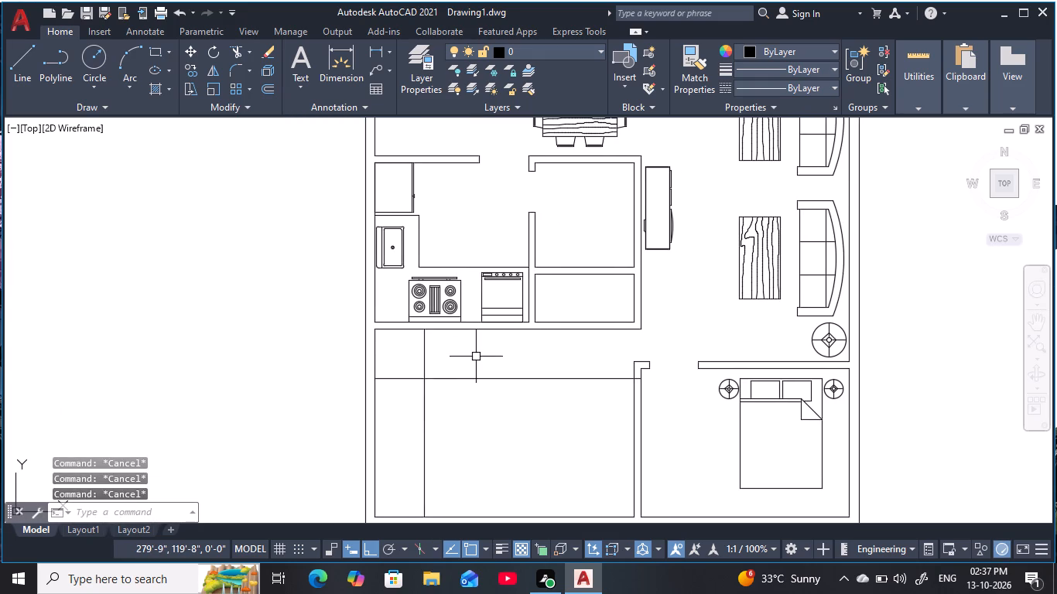
Offset the east wall line of the southwest room 4' west into the room.
text(o)
key(space)
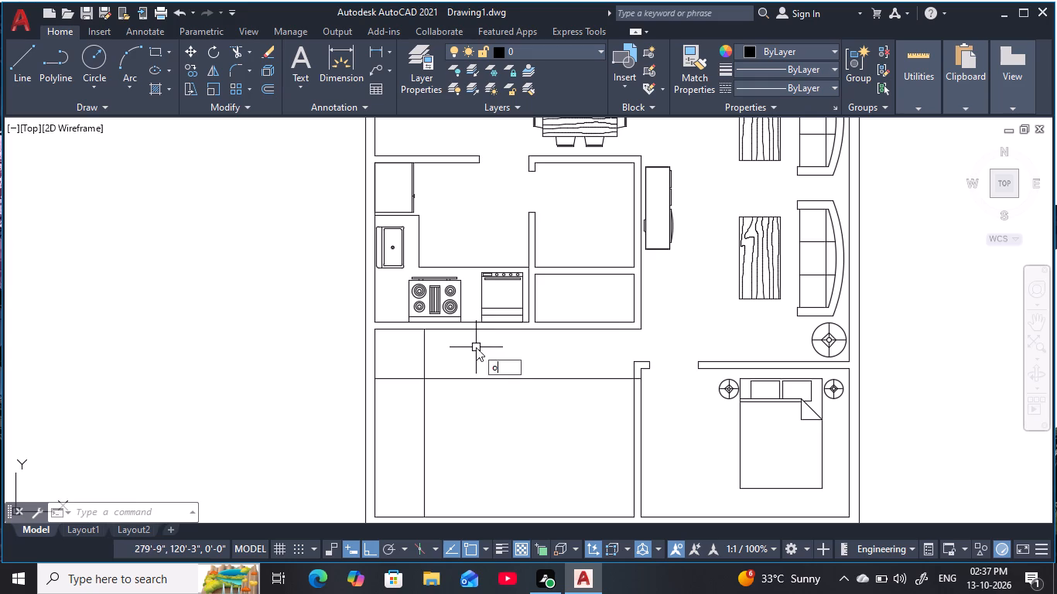
text(4')
key(space)
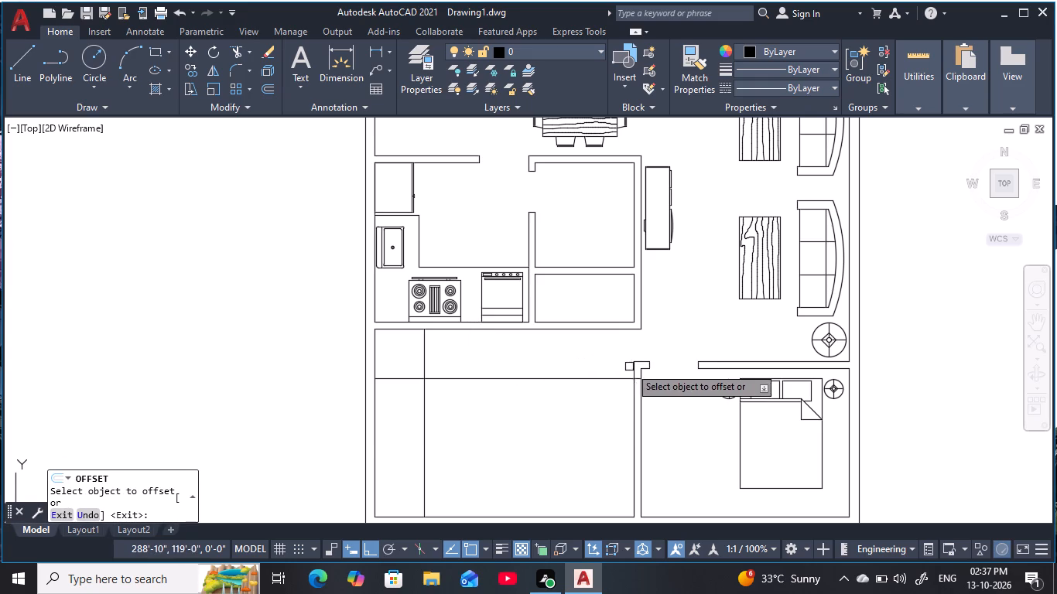
click(632, 370)
click(510, 401)
key(Escape)
key(Escape)
key(Escape)
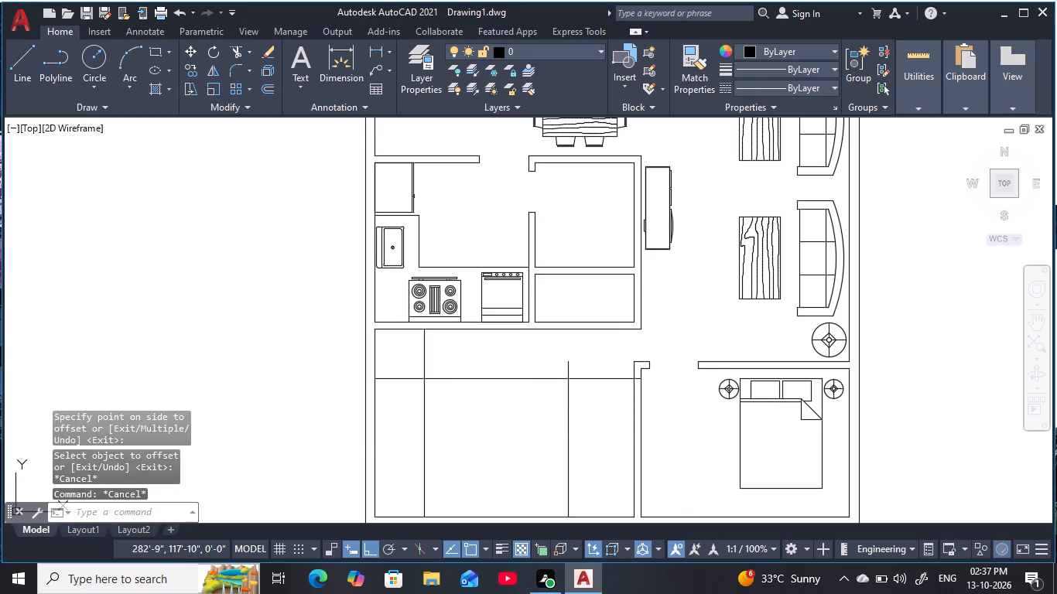
key(Escape)
key(Escape)
Extend the new vertical line in the southwest room's eastern part north to the room's north wall.
text(ex)
key(space)
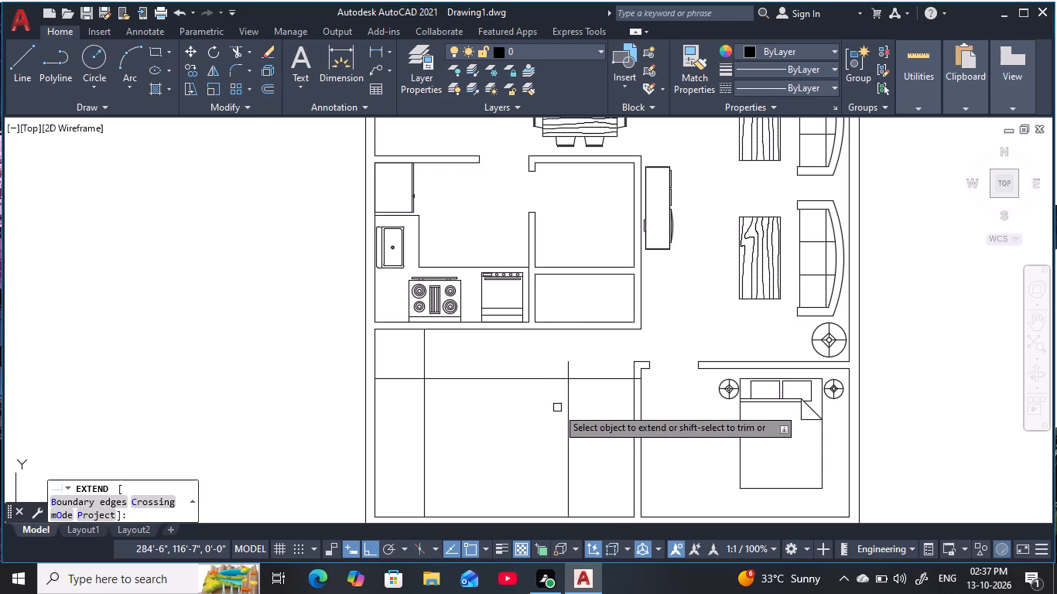
click(570, 405)
key(Escape)
key(Escape)
key(Escape)
key(Escape)
key(Escape)
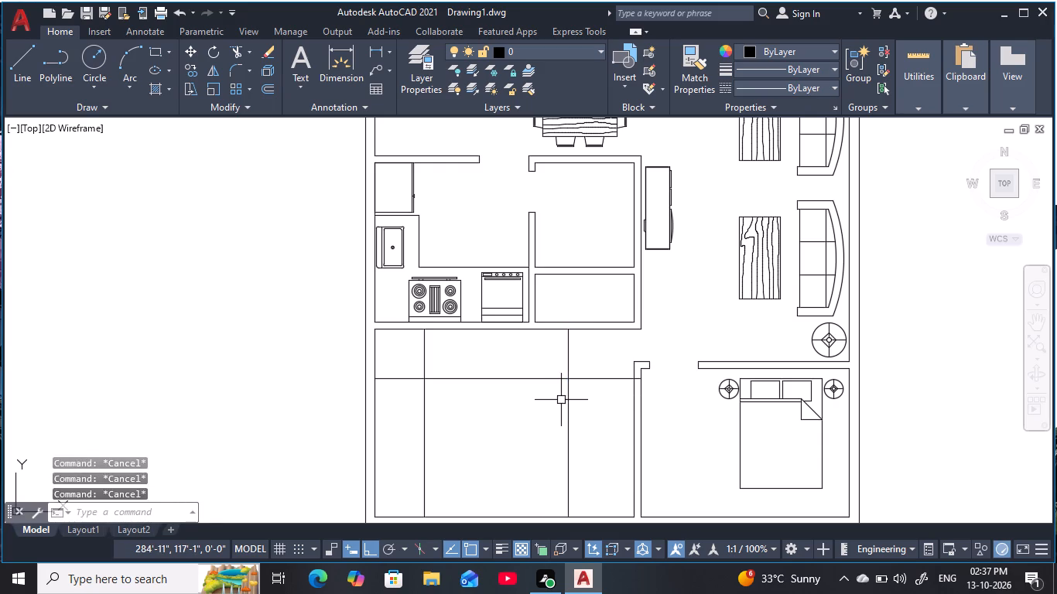
Trim the part of that vertical line lying south of the horizontal line 3' below the north wall.
text(tr)
key(space)
click(583, 424)
click(544, 425)
key(Escape)
key(Escape)
key(Escape)
key(Escape)
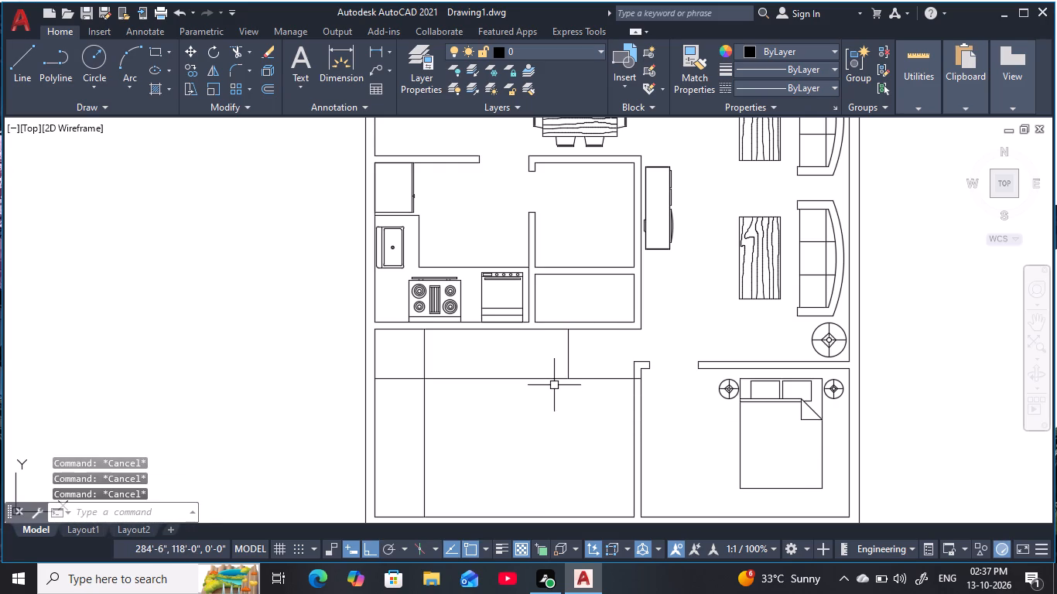
key(Escape)
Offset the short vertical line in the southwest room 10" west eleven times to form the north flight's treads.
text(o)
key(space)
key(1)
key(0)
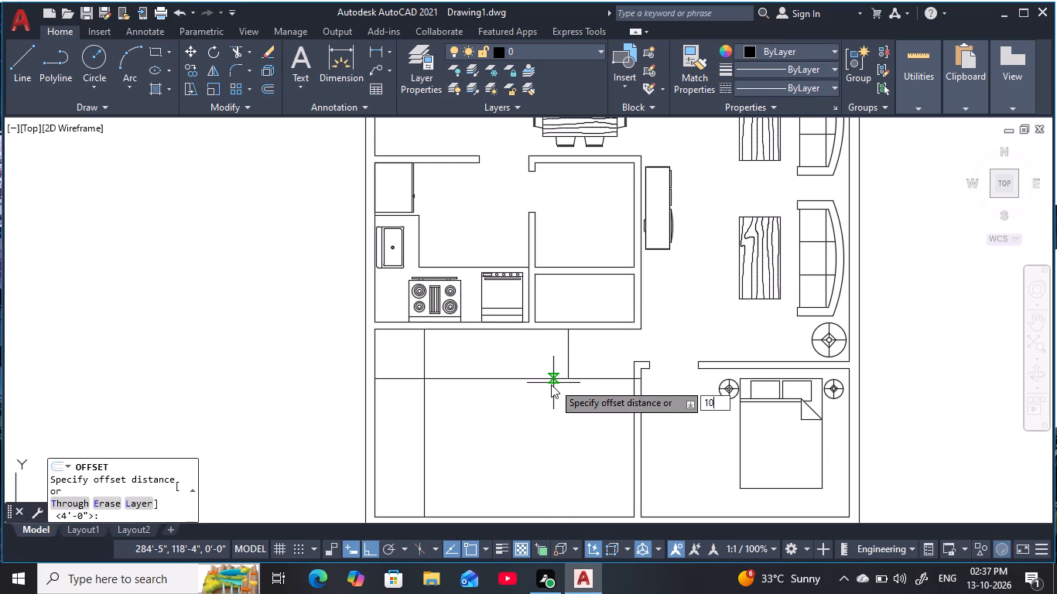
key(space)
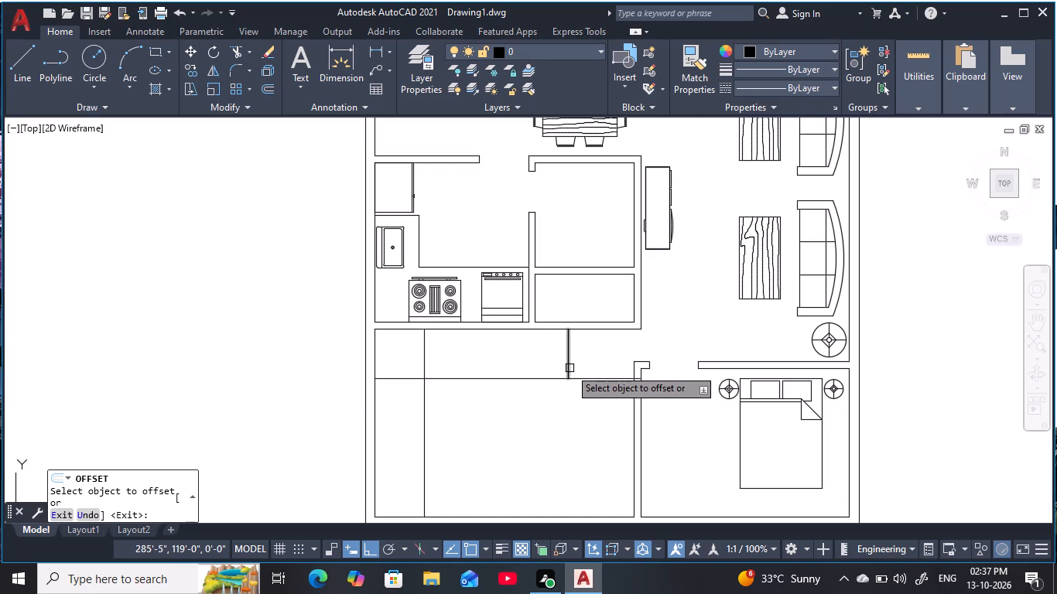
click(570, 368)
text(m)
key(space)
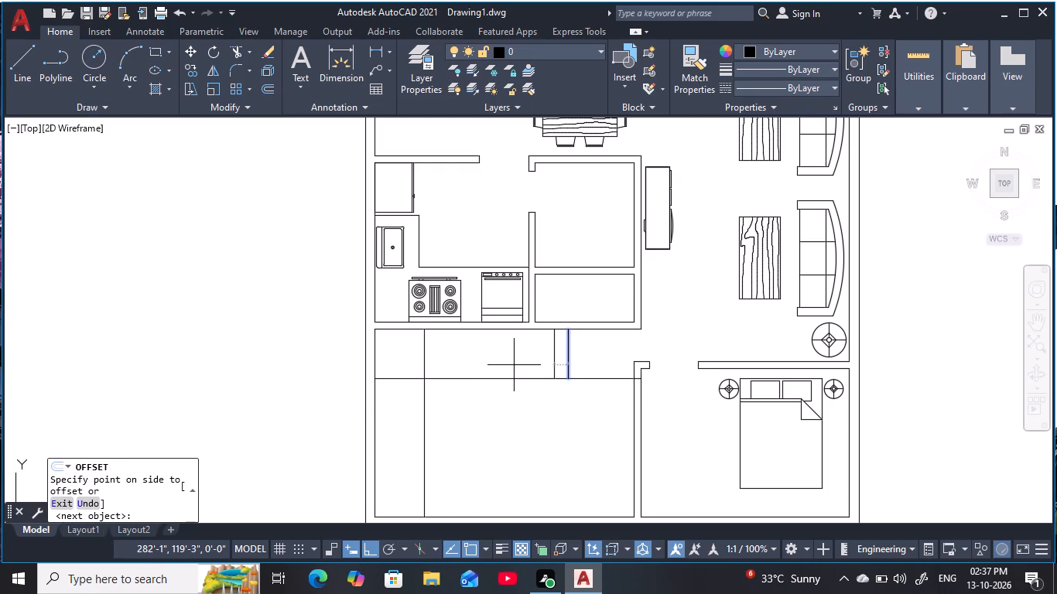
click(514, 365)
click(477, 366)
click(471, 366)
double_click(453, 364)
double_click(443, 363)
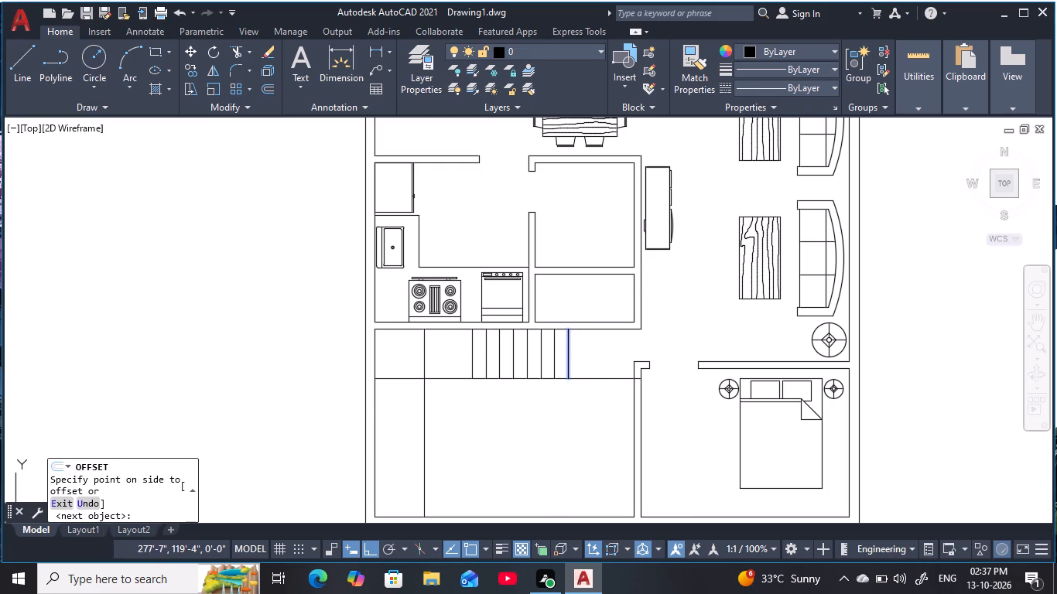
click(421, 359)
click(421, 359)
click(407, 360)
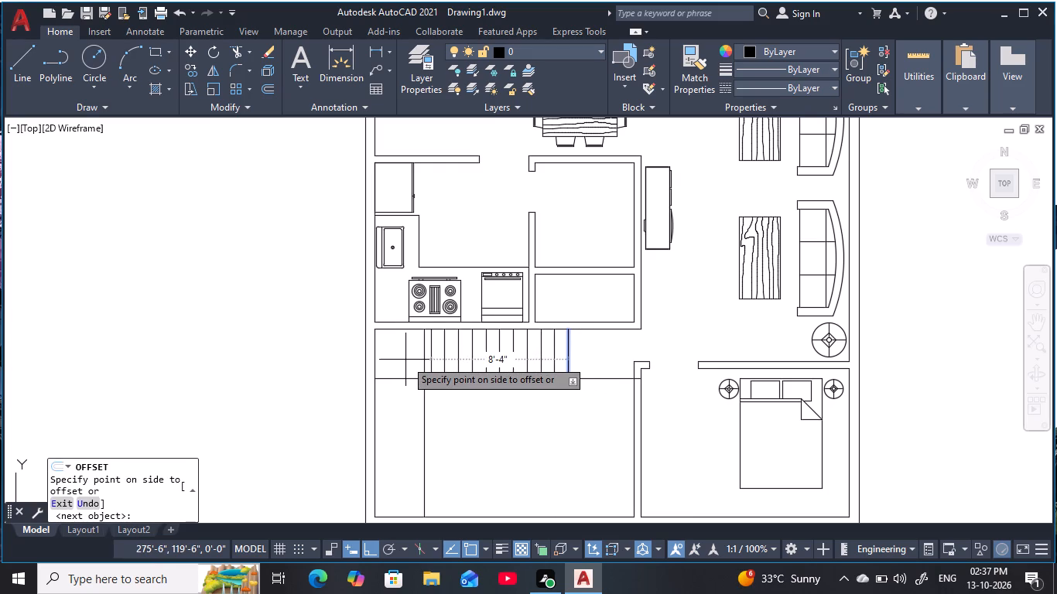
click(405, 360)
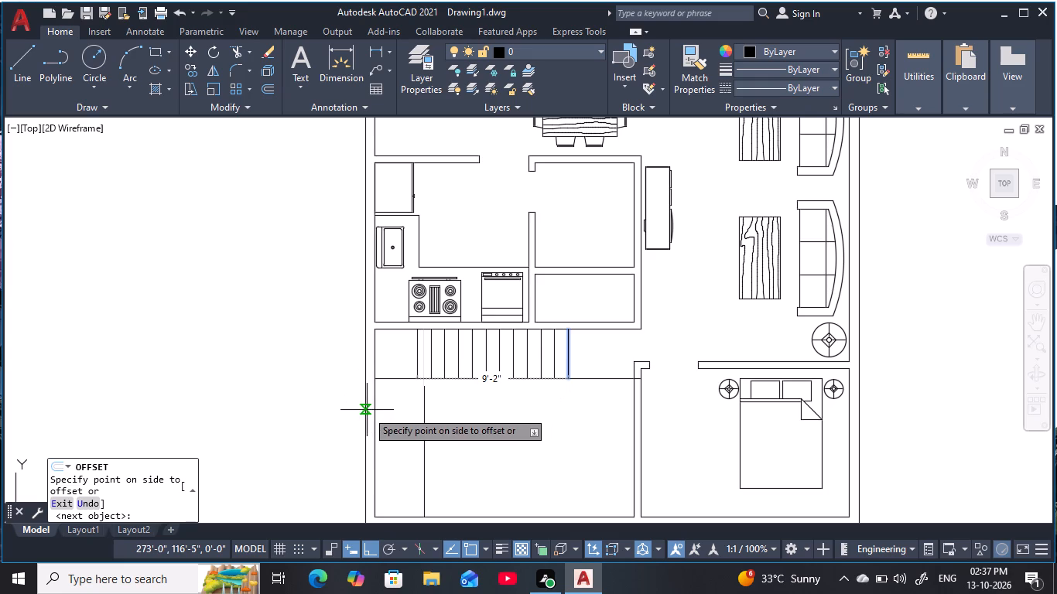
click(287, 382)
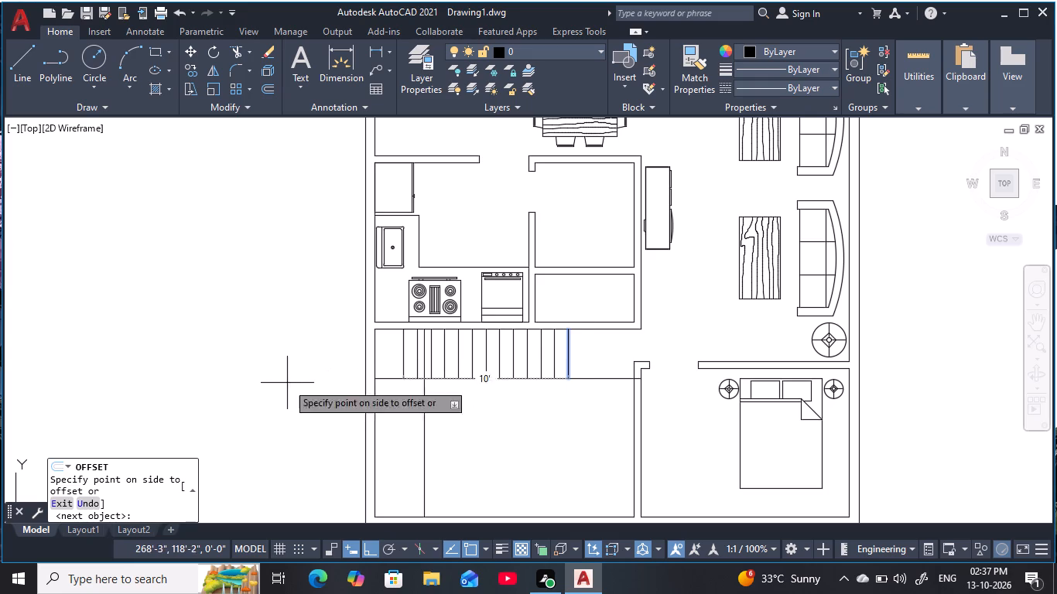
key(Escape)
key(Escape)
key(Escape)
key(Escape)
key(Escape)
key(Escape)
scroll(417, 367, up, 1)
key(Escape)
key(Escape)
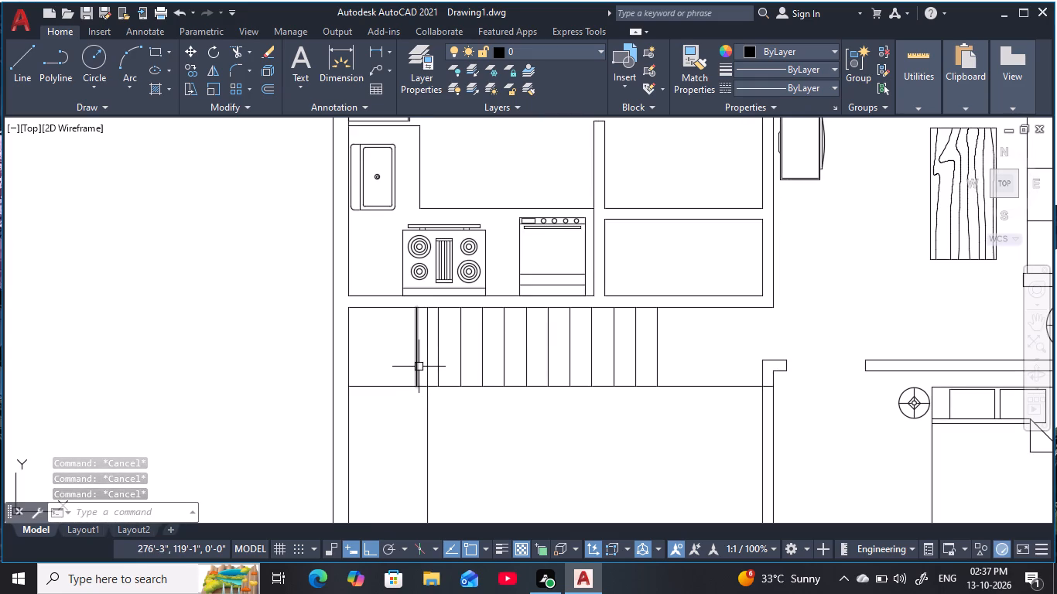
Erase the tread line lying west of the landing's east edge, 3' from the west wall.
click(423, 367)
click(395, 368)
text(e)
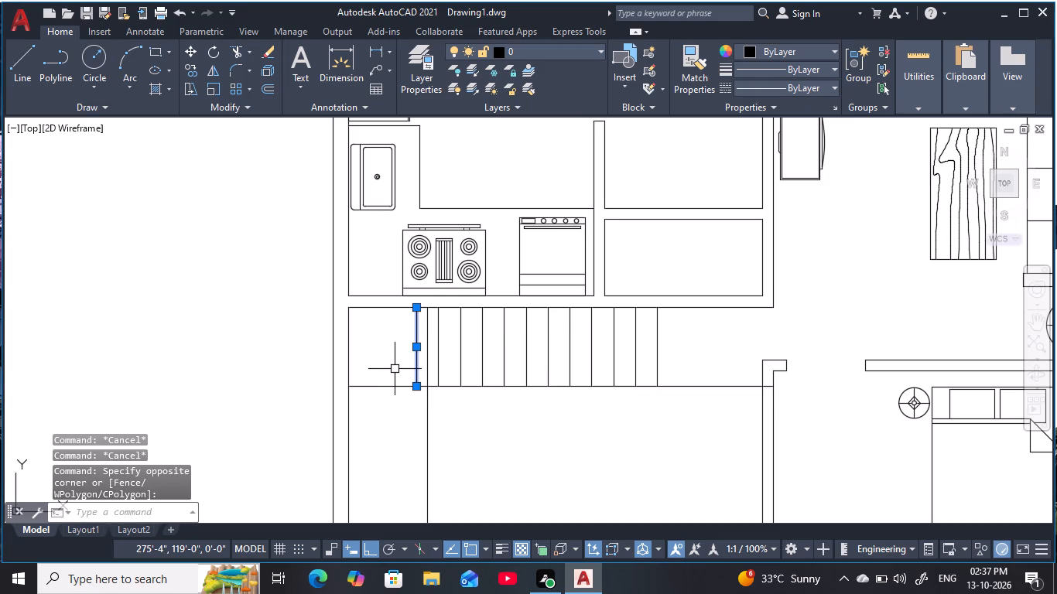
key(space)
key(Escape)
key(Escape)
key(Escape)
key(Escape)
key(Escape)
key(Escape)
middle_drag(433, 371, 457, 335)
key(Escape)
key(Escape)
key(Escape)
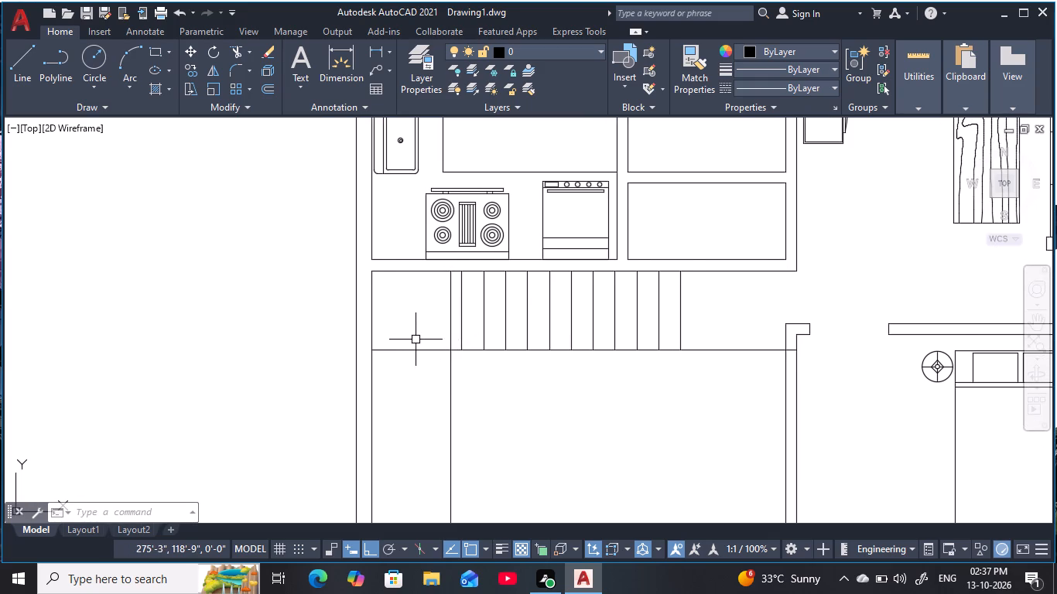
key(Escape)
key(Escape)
Draw a horizontal line along the landing's south edge from the west wall to the vertical line 3' east of it.
text(l)
key(space)
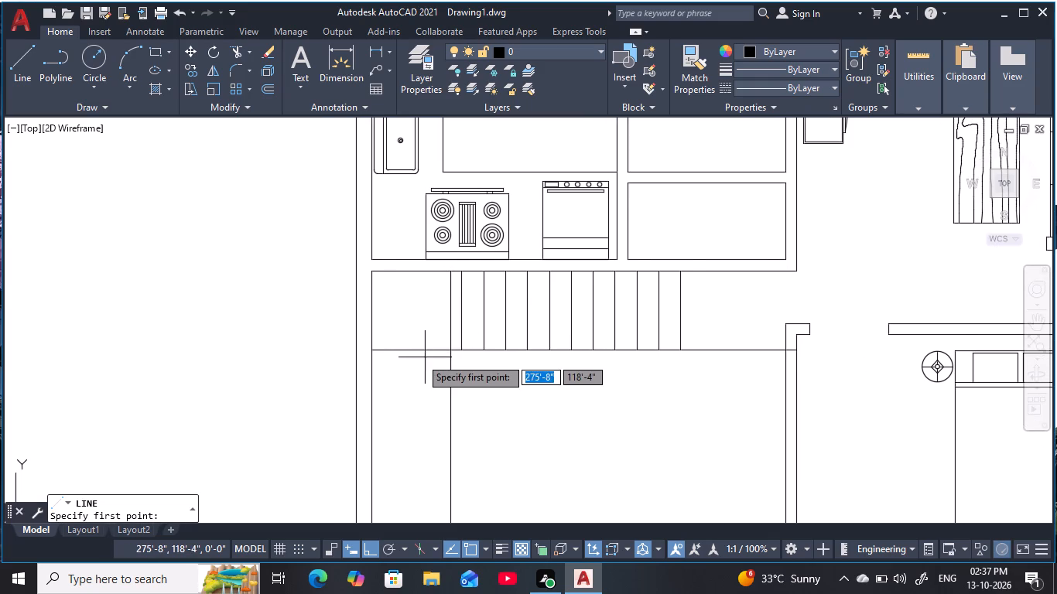
click(375, 349)
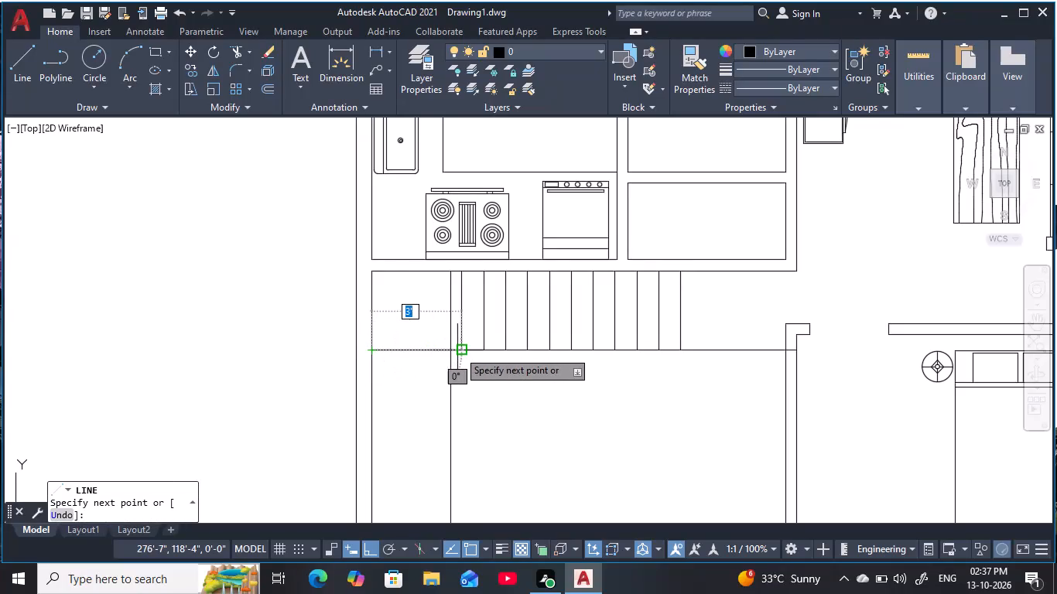
click(452, 350)
key(Escape)
key(Escape)
key(Escape)
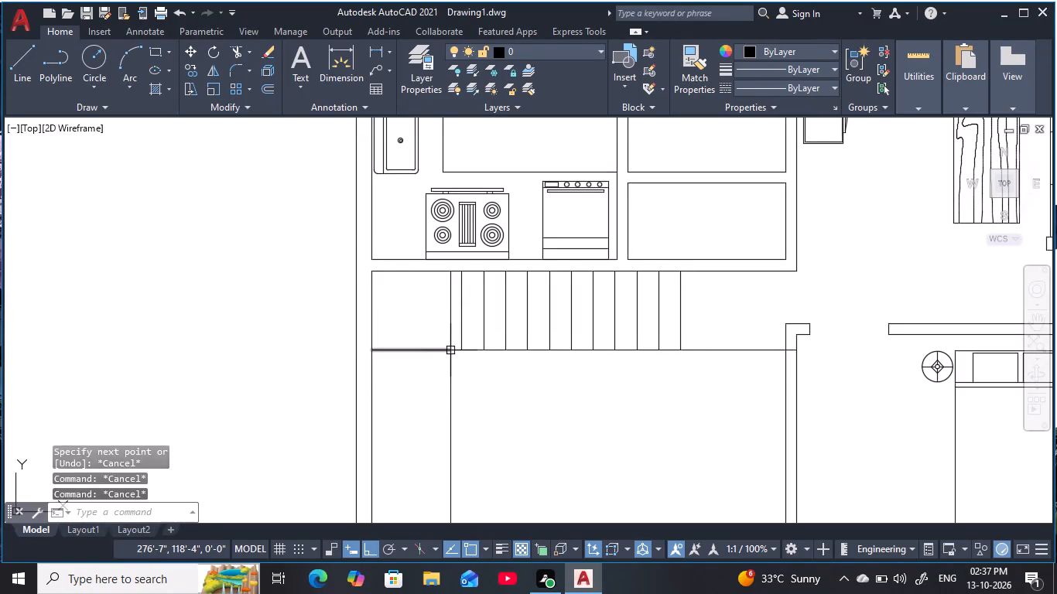
key(Escape)
key(Escape)
key(Escape)
key(Escape)
Offset the landing's south edge line 10" south seven times to form the west flight's treads.
key(o)
key(space)
text(10)
key(space)
click(431, 350)
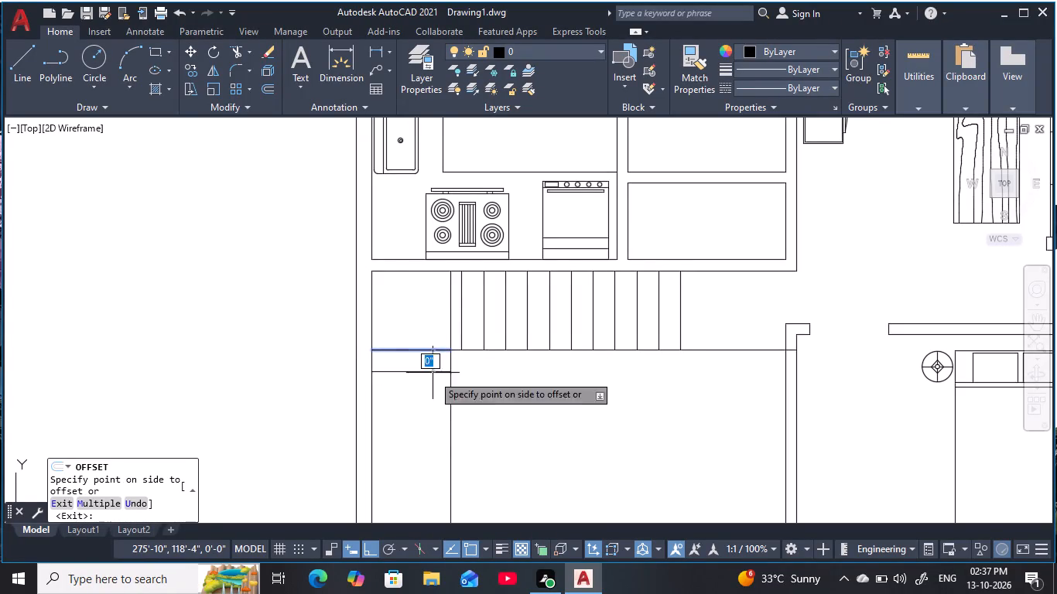
text(m)
key(space)
click(441, 439)
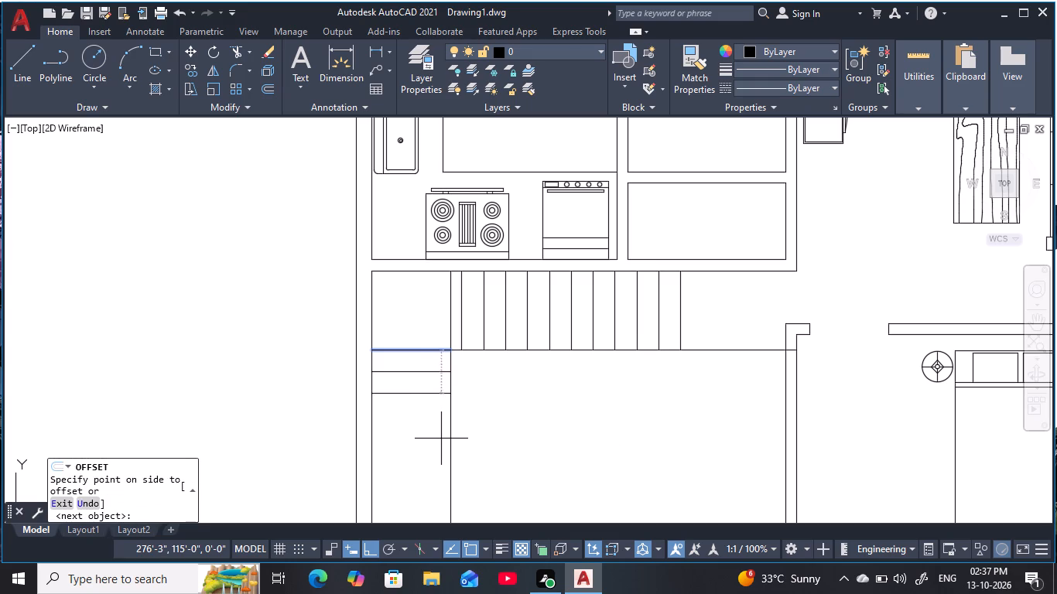
middle_drag(440, 422, 494, 341)
click(484, 406)
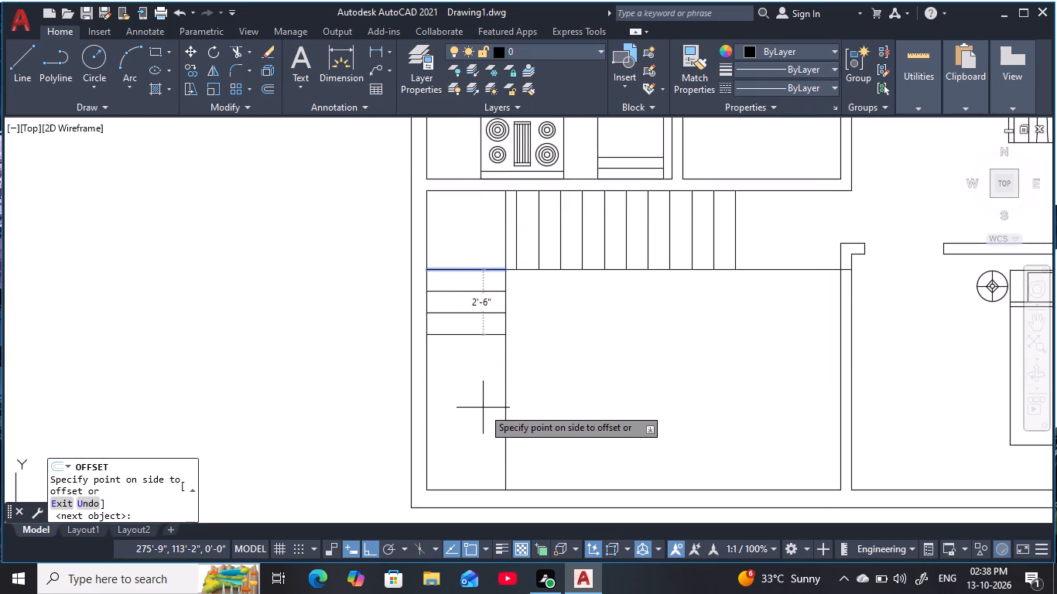
click(481, 420)
click(480, 427)
click(477, 437)
click(477, 439)
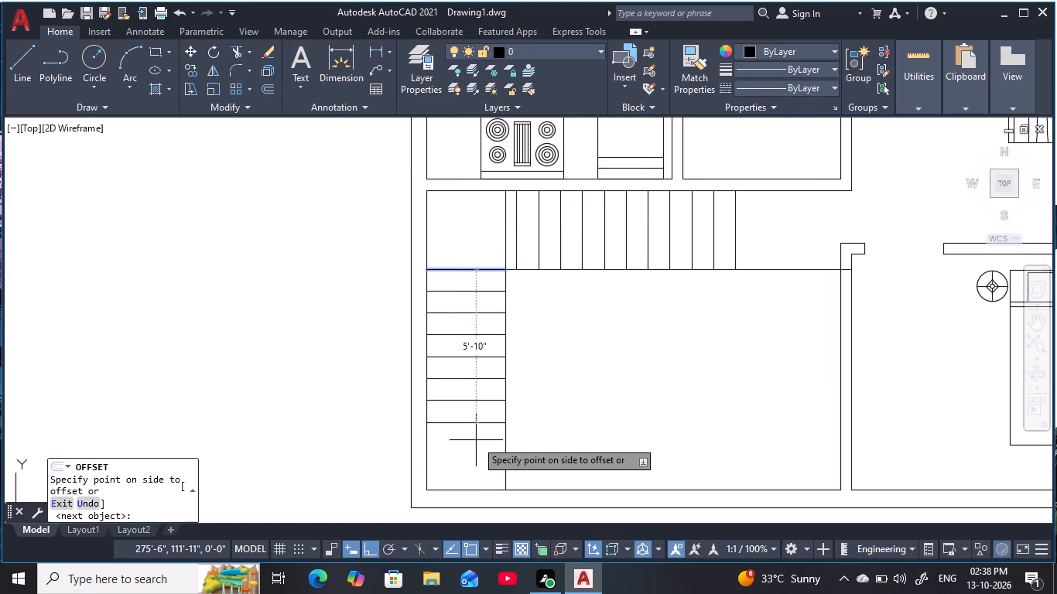
click(475, 448)
key(Escape)
key(Escape)
key(Escape)
key(Escape)
key(Escape)
key(Escape)
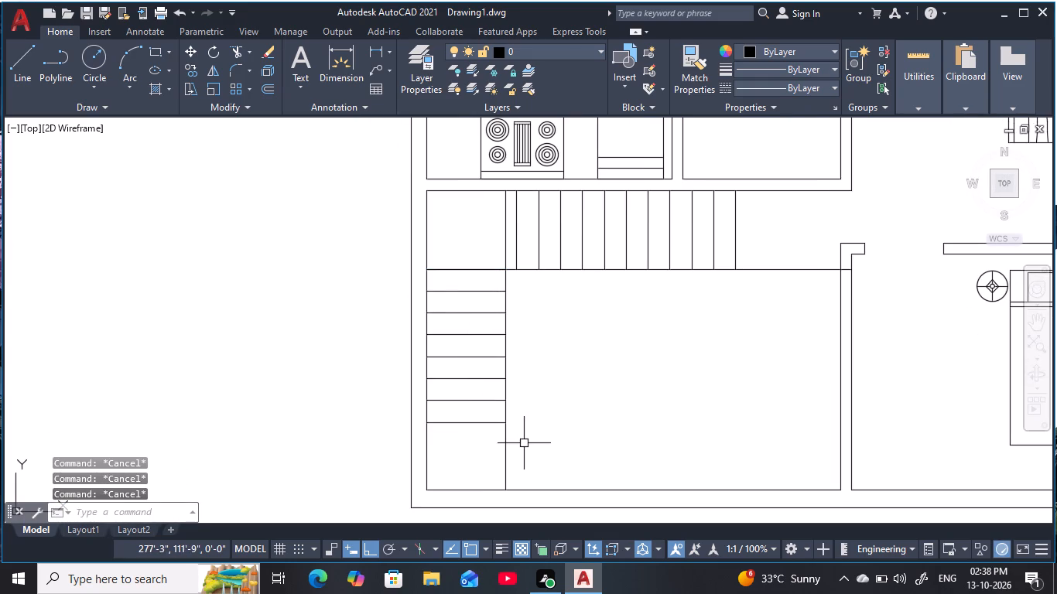
key(Escape)
key(Escape)
key(Escape)
key(Escape)
key(Escape)
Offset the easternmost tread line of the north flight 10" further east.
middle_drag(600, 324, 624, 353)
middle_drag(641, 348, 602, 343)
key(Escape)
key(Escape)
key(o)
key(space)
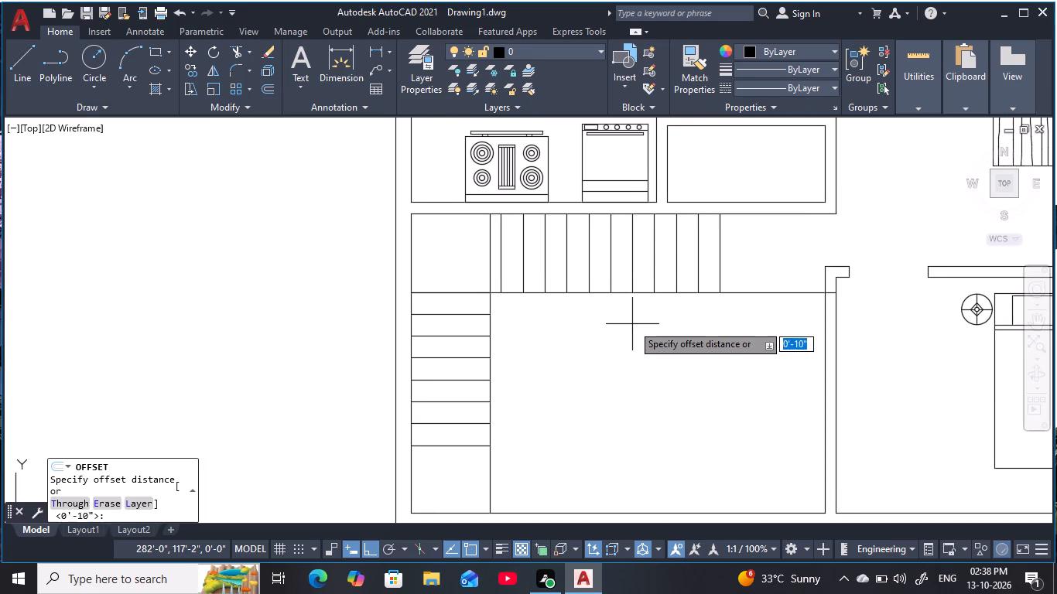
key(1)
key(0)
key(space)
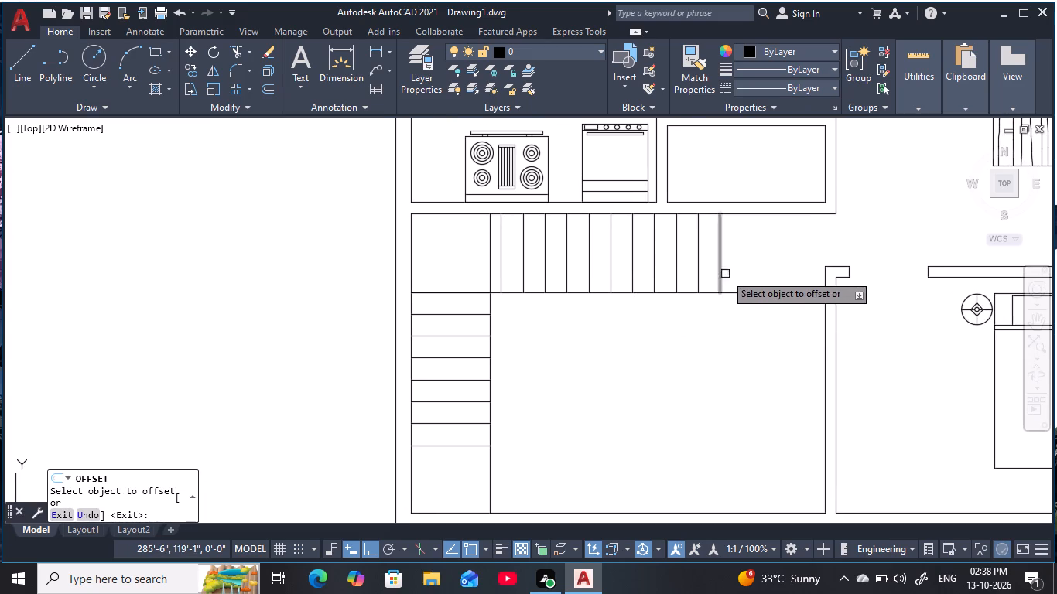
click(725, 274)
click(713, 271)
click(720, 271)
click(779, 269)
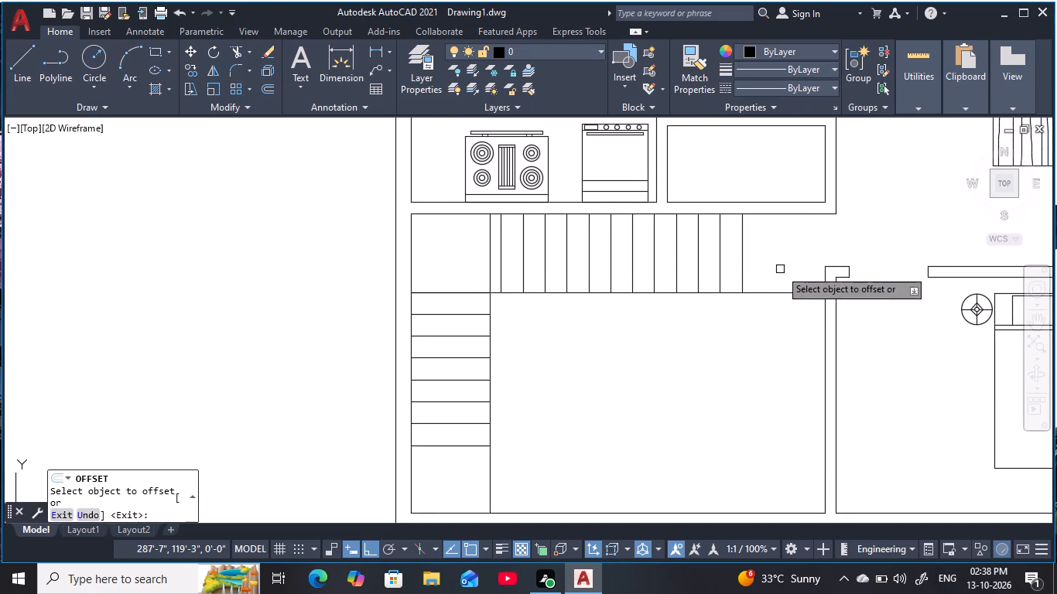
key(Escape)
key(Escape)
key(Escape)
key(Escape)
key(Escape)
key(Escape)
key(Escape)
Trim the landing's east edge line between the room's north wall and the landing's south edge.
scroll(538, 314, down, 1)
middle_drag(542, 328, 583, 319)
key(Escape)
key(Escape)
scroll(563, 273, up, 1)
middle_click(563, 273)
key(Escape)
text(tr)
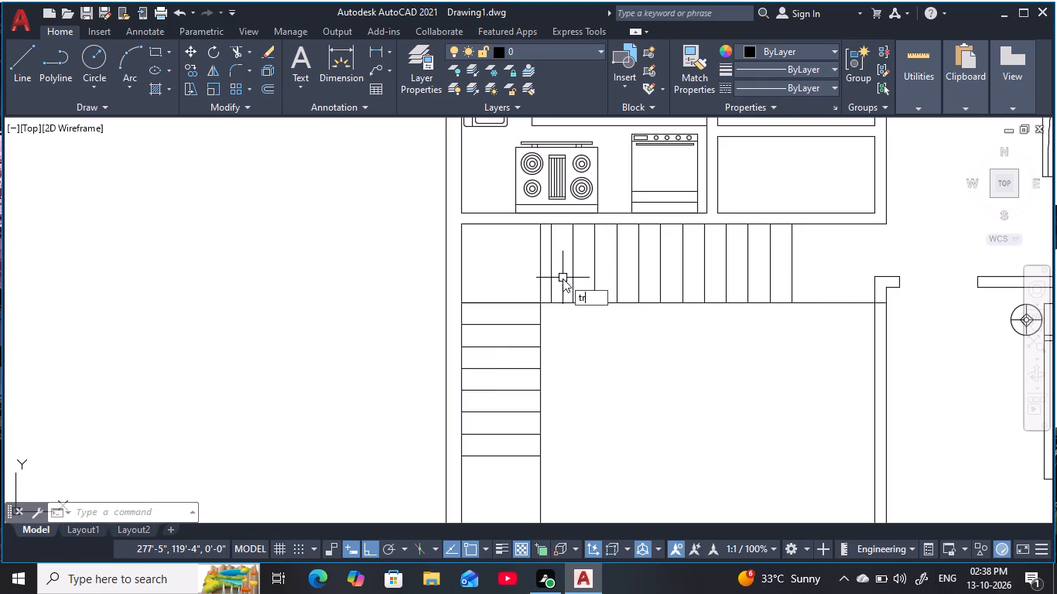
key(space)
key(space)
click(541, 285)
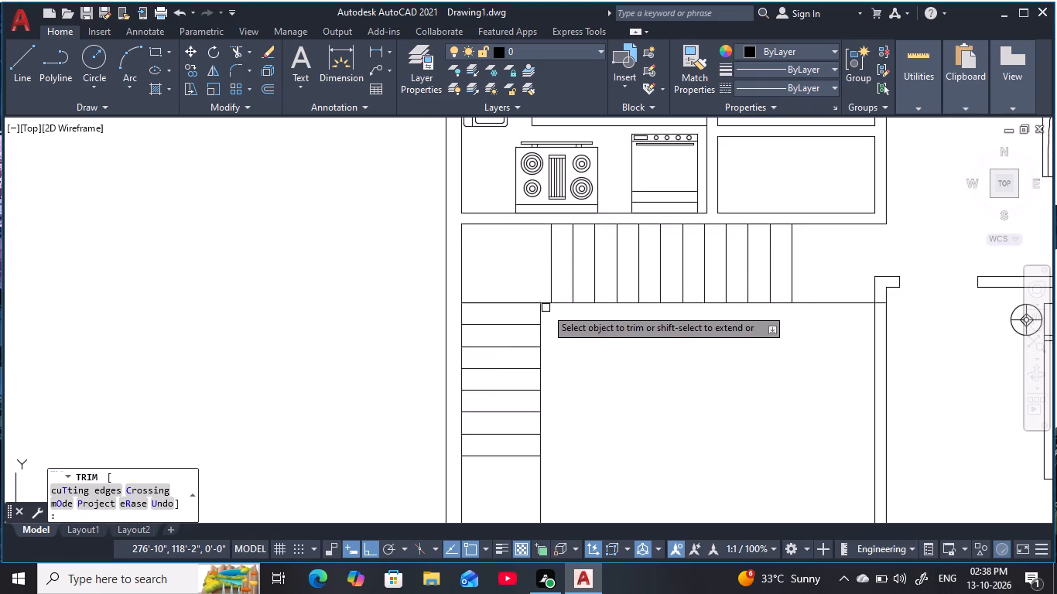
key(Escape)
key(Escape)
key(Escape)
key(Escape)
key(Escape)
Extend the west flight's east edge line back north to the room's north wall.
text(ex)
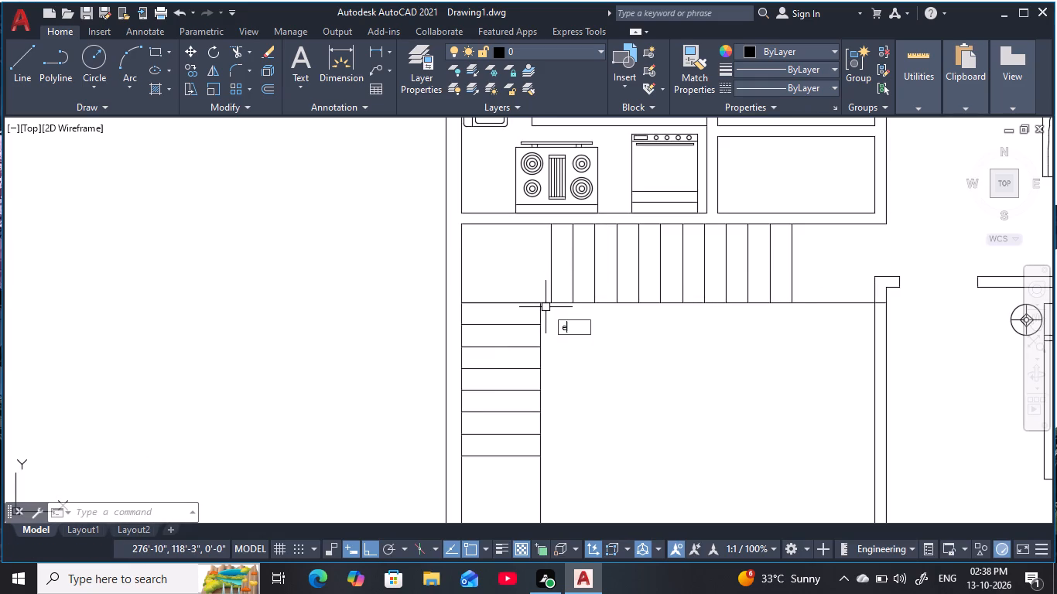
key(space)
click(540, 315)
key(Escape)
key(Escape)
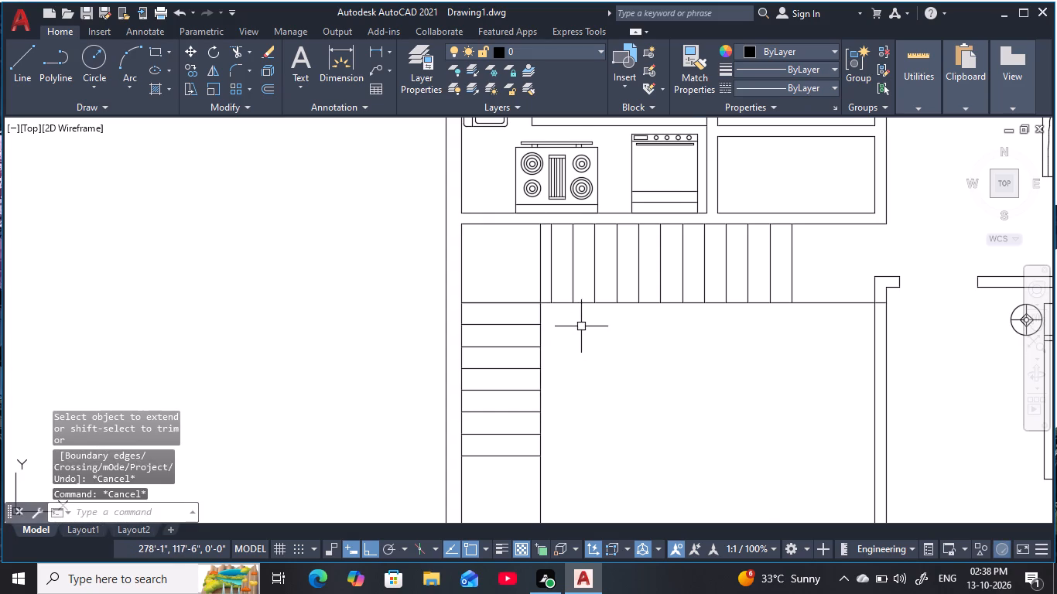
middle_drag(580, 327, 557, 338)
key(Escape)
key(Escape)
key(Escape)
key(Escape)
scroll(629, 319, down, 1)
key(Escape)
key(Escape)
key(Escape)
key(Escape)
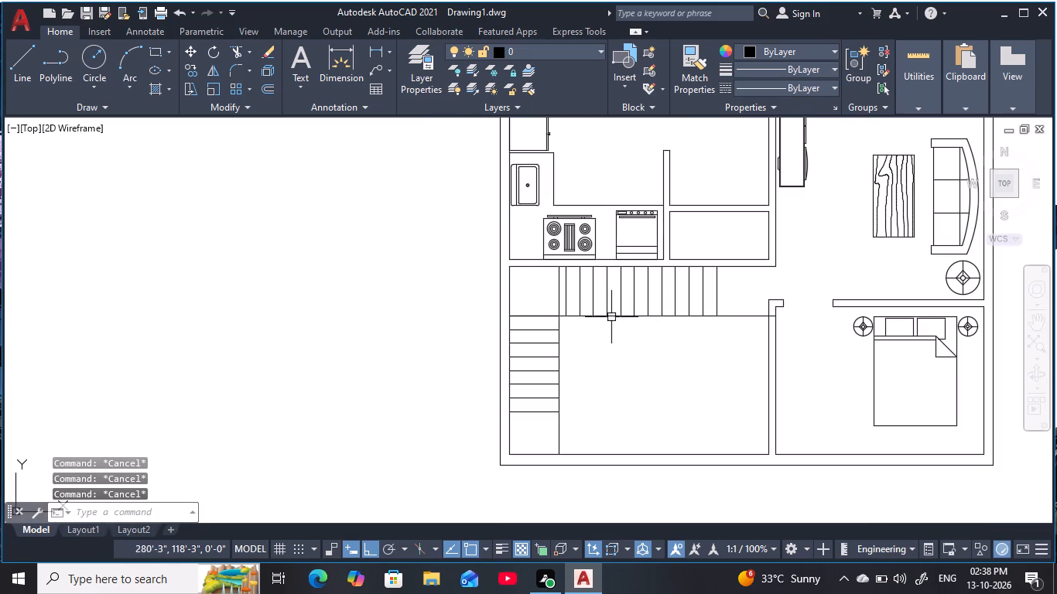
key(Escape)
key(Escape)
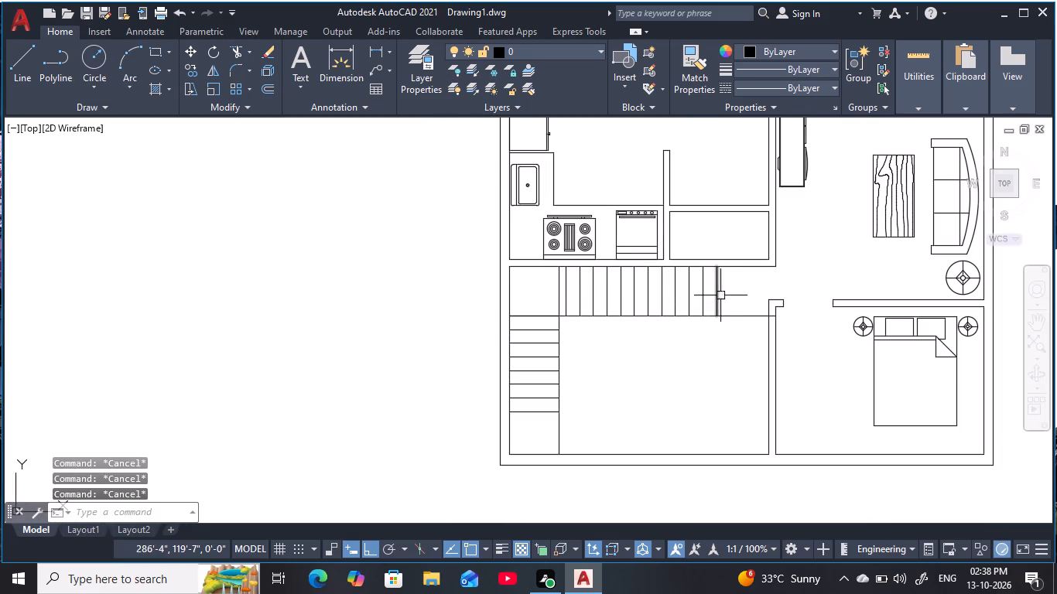
Erase all the vertical tread lines of the north flight, keeping the landing's east edge line.
click(730, 295)
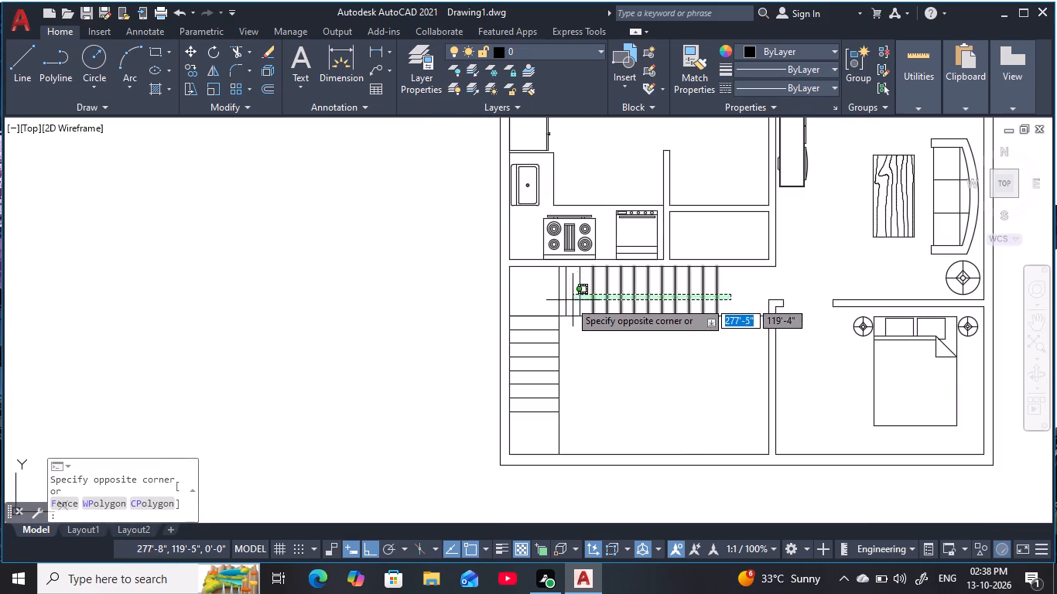
click(566, 300)
text(e)
key(space)
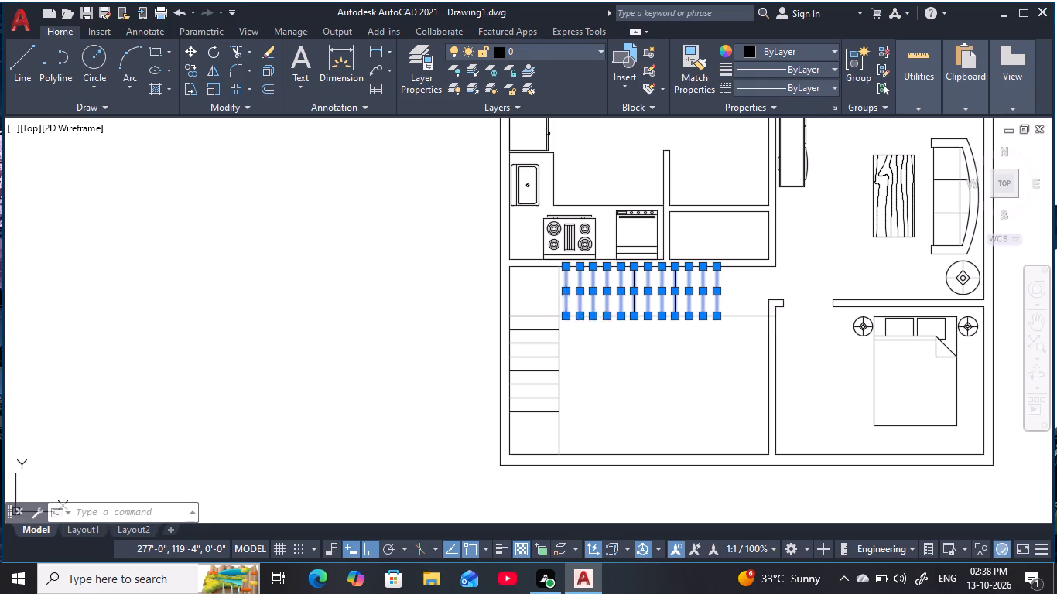
key(Escape)
key(Escape)
key(Escape)
Draw a separate vertical line along the landing's east edge from its southeast corner to the room's north wall.
scroll(576, 292, up, 1)
key(Escape)
middle_click(577, 293)
key(Escape)
key(Escape)
text(l)
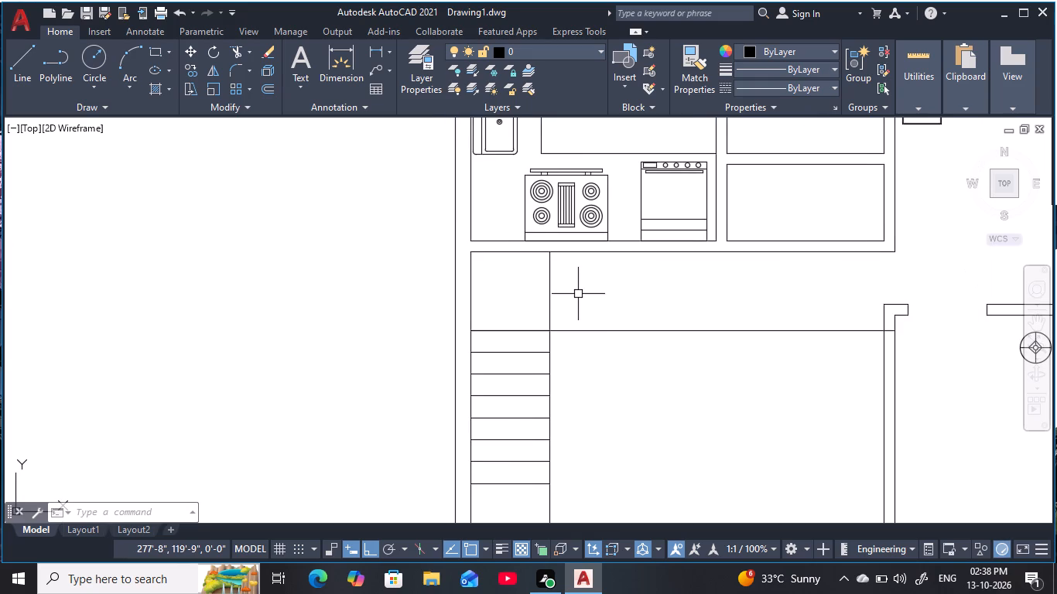
key(space)
click(552, 330)
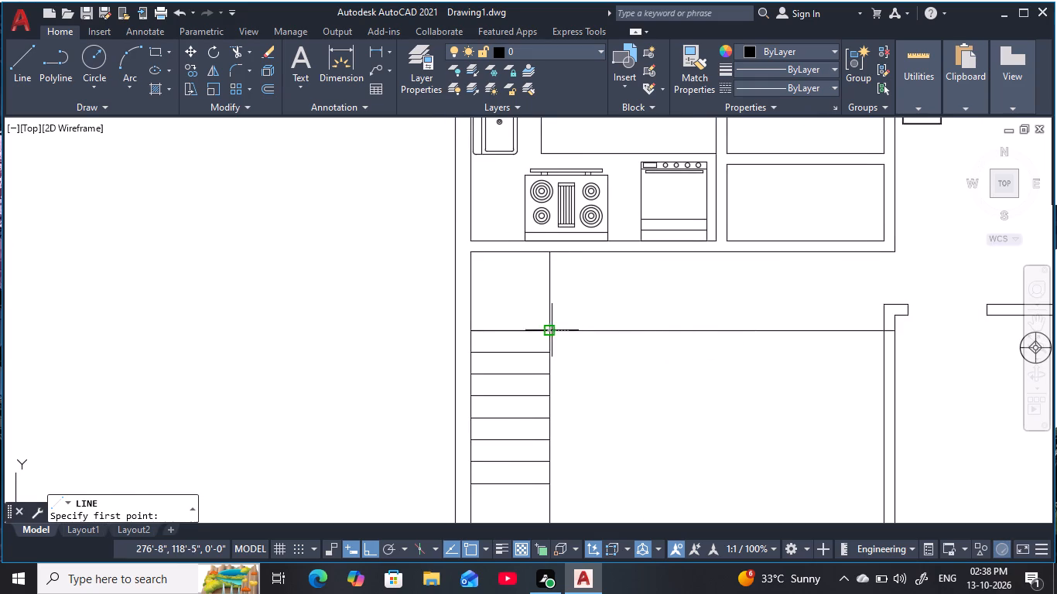
click(548, 253)
key(Escape)
key(Escape)
key(Escape)
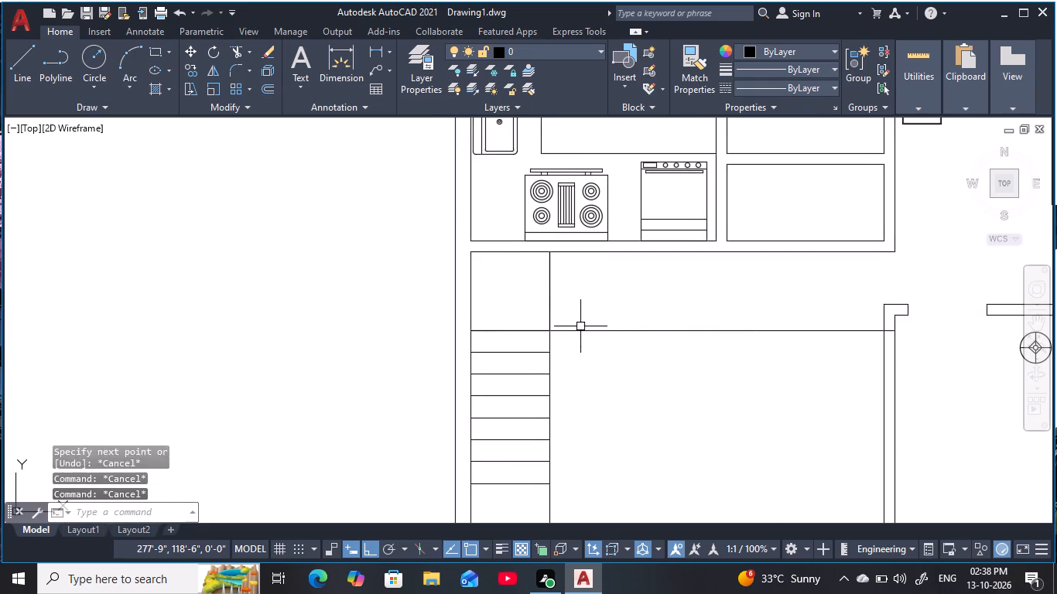
key(Escape)
key(Escape)
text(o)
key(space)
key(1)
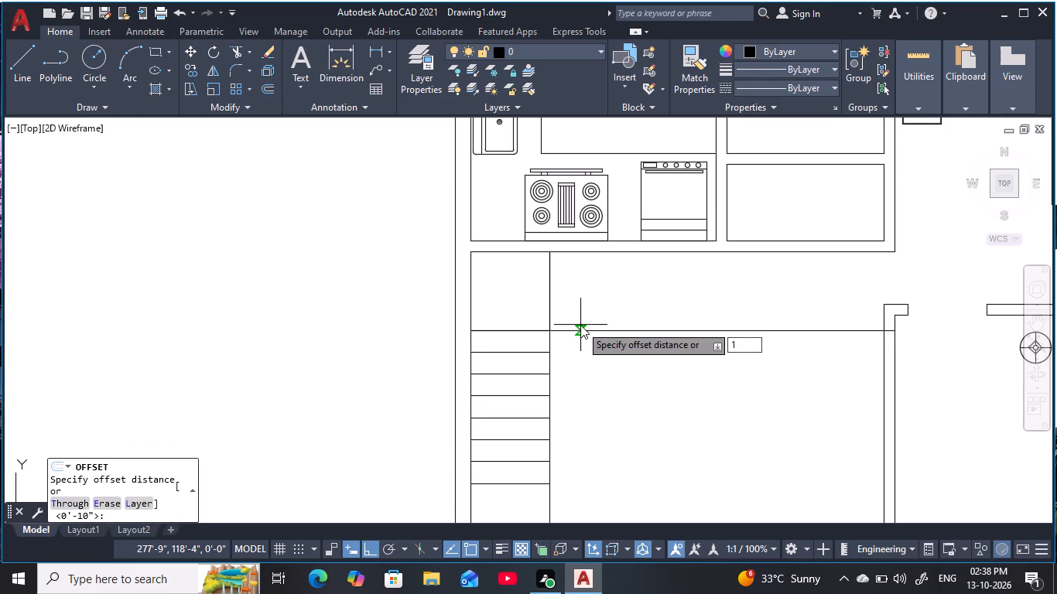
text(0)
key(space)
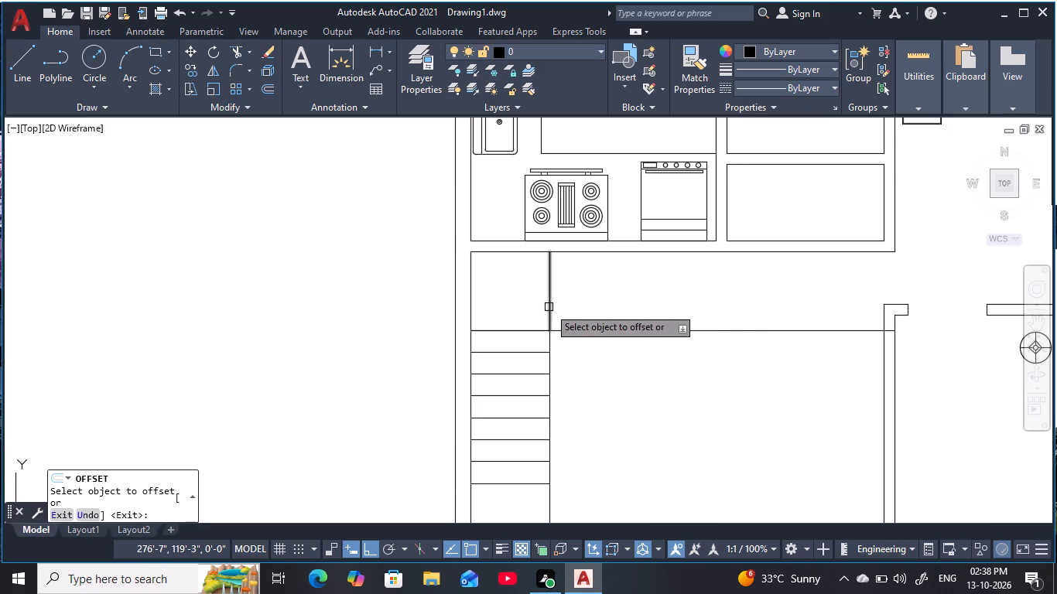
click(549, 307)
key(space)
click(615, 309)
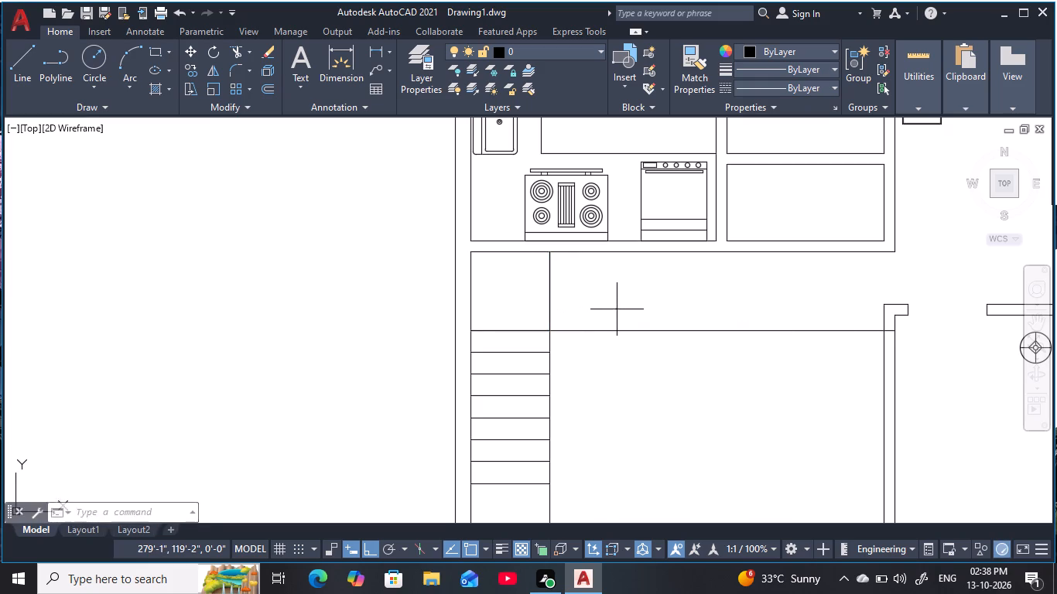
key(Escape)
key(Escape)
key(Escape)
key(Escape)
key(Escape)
Offset the landing's east edge line 10" to the east to make the first north-flight tread.
key(space)
key(space)
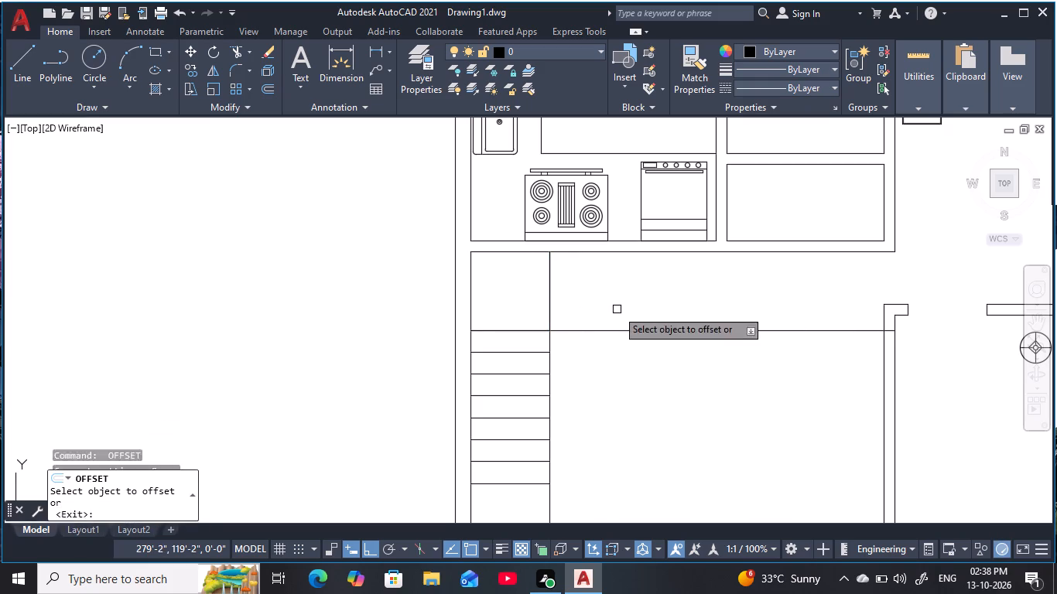
click(552, 313)
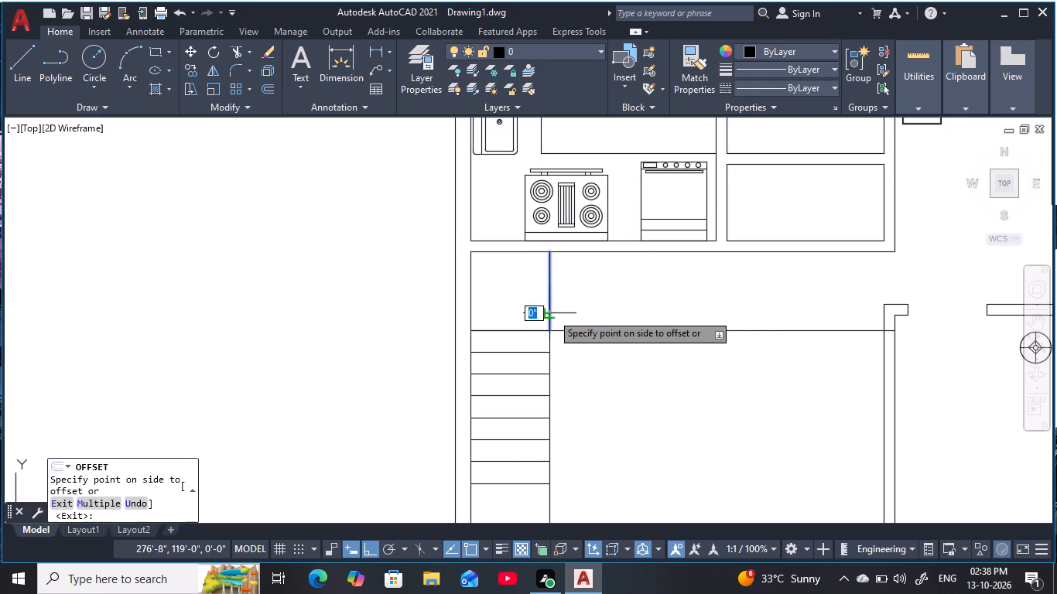
click(612, 313)
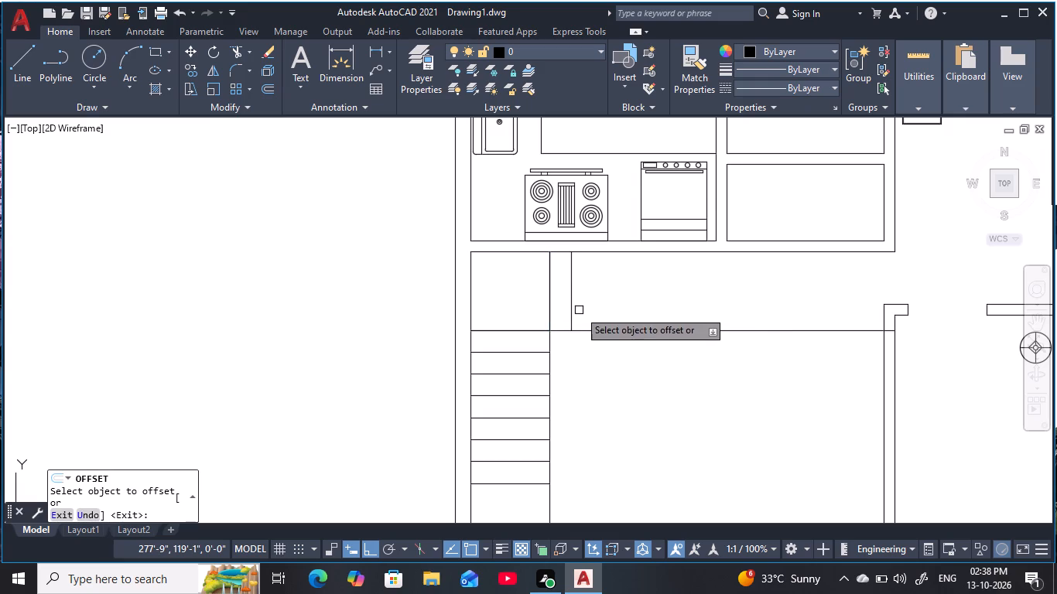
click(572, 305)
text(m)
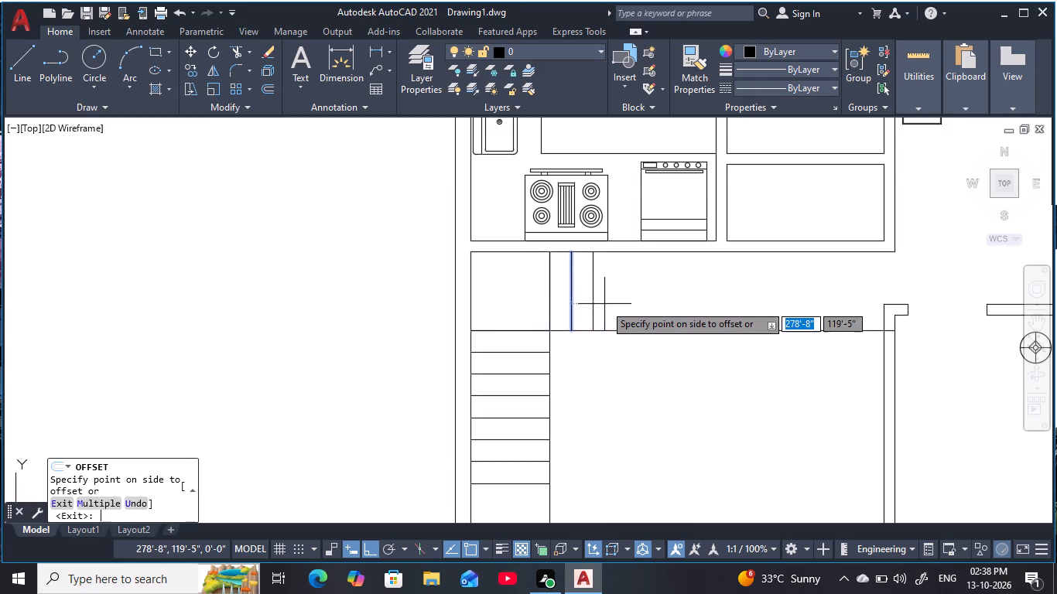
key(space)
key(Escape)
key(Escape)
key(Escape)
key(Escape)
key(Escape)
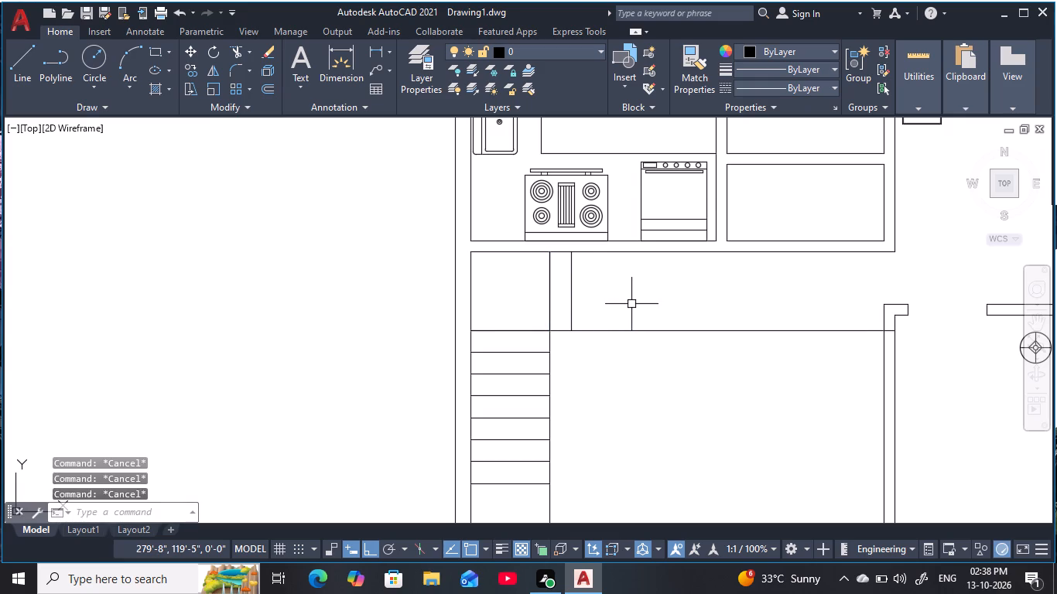
Offset the first north-flight tread line repeatedly eastward at 10" spacing, making eleven more tread lines.
text(o 10)
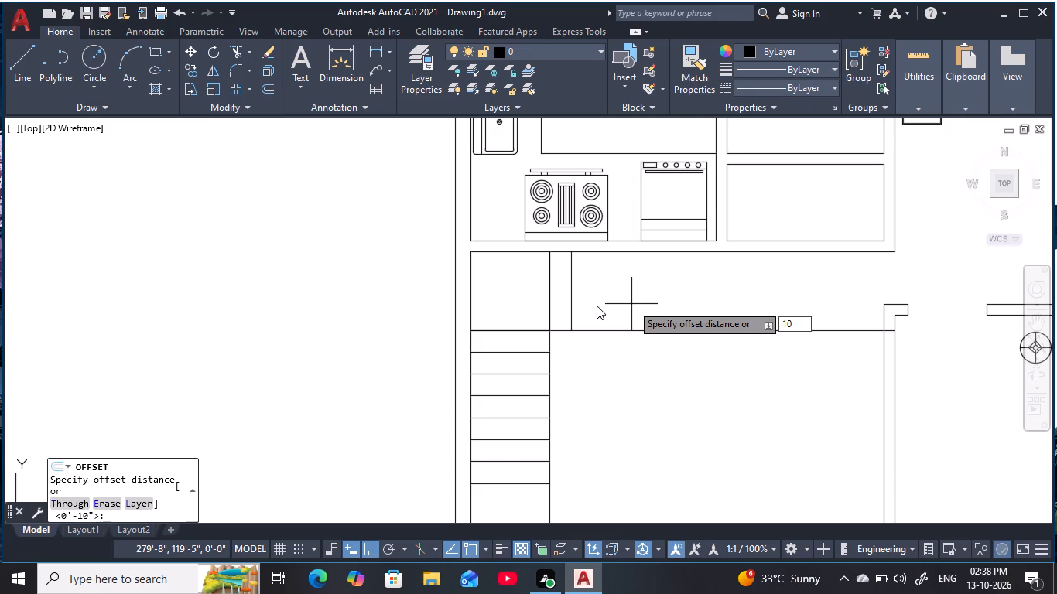
key(space)
click(574, 310)
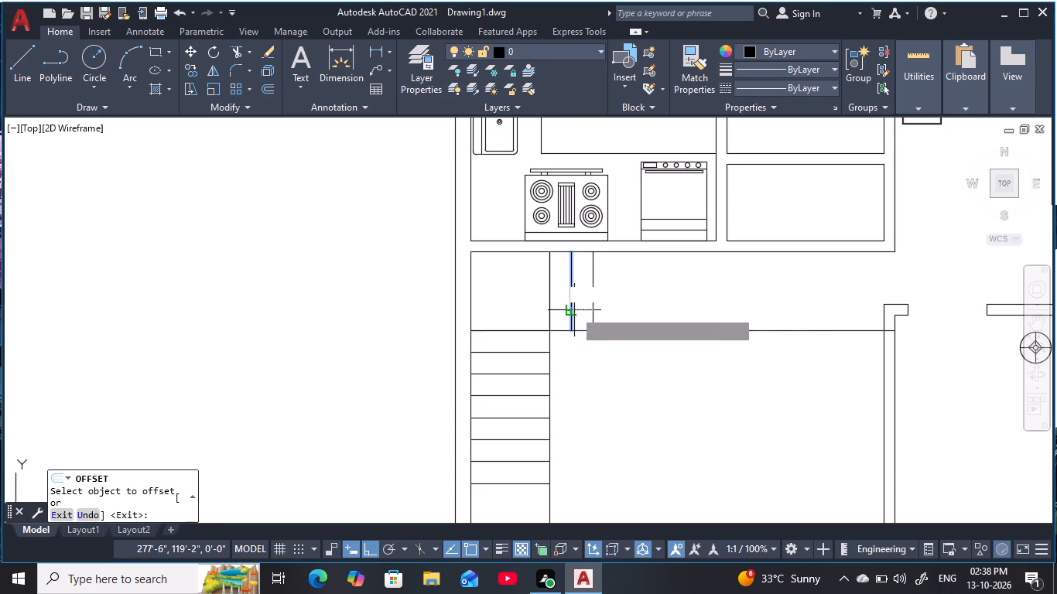
text(m)
key(space)
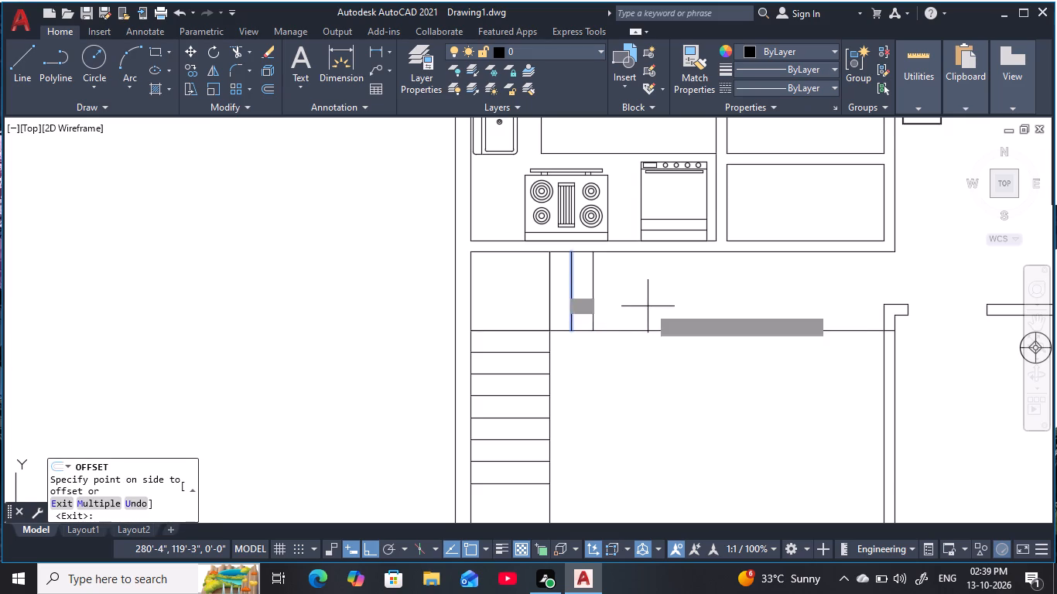
click(650, 306)
double_click(695, 309)
click(743, 302)
click(750, 302)
click(767, 309)
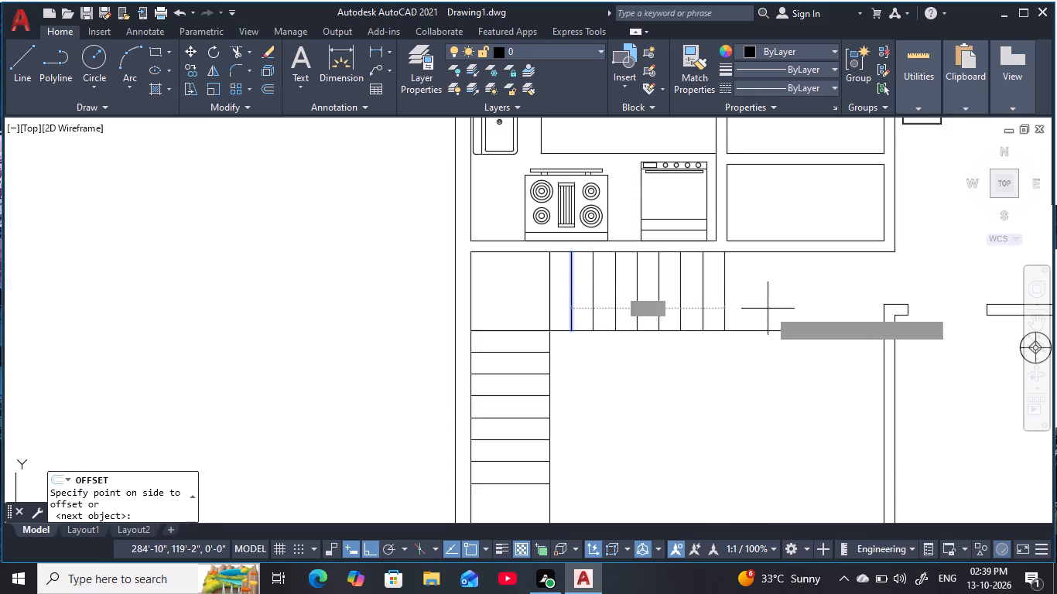
click(771, 310)
click(798, 307)
click(810, 307)
click(823, 309)
click(860, 310)
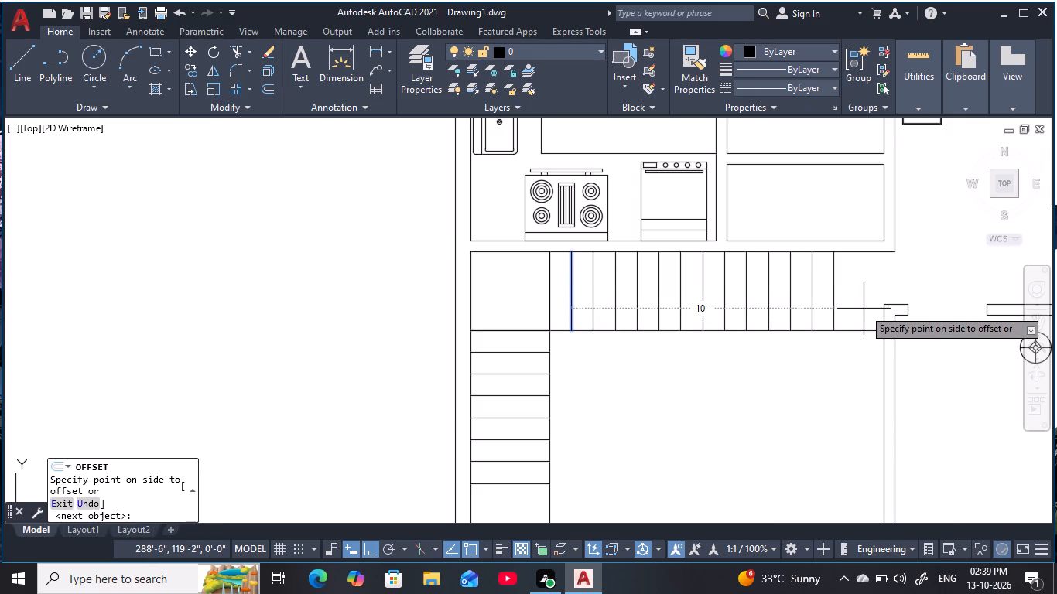
key(Escape)
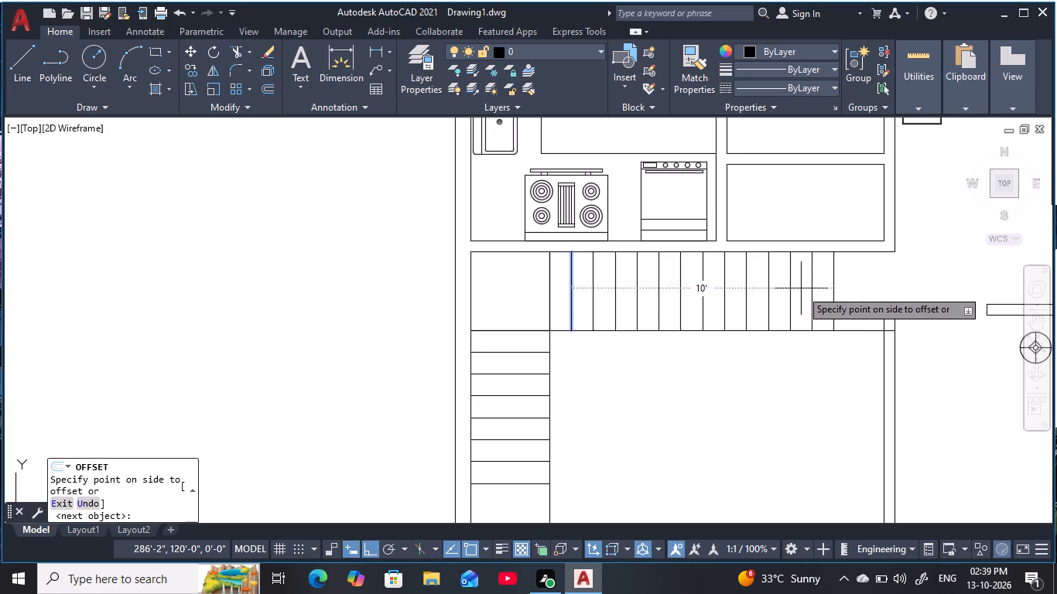
key(Escape)
key(Escape)
key(Escape)
key(Escape)
key(Escape)
key(Escape)
key(Escape)
key(Escape)
With Ortho off, draw a winder line about 3'-4" long from the landing's southeast corner to the west wall.
middle_drag(836, 312, 832, 312)
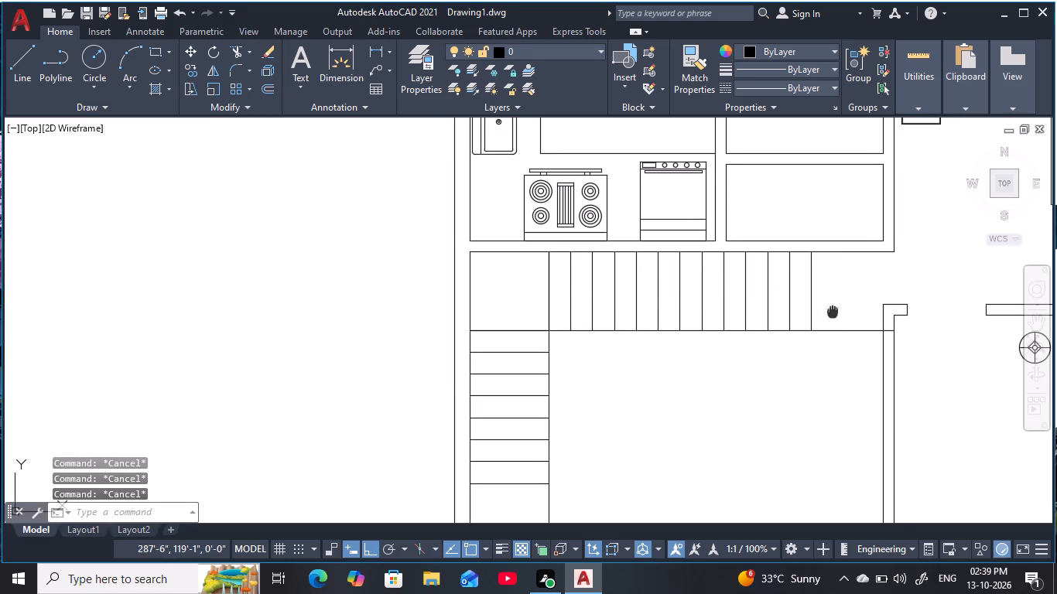
middle_drag(832, 312, 811, 310)
middle_drag(820, 308, 827, 308)
key(Escape)
key(Escape)
key(Escape)
key(Escape)
key(Escape)
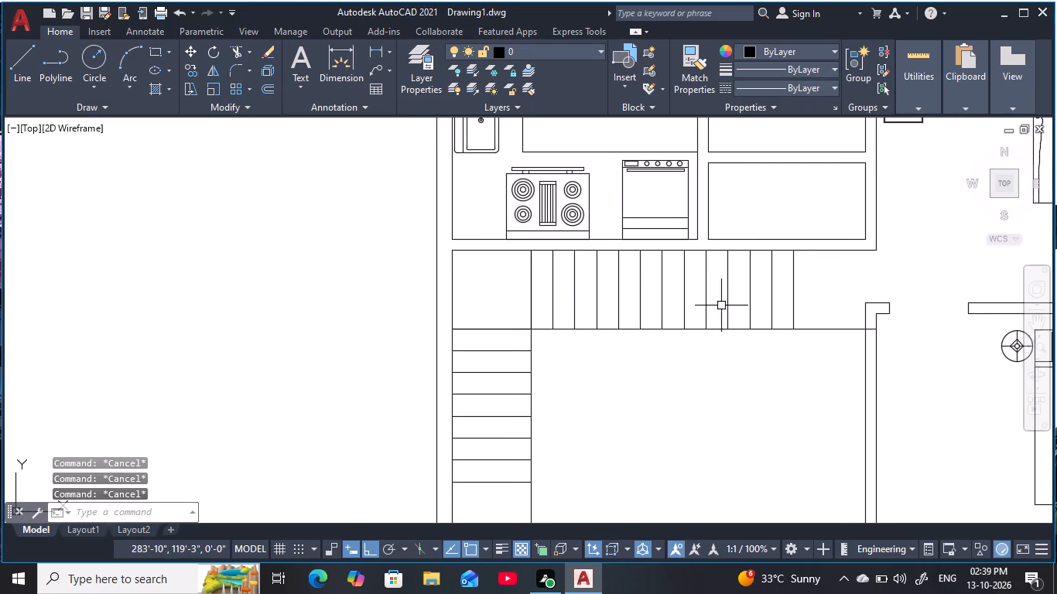
key(l)
key(space)
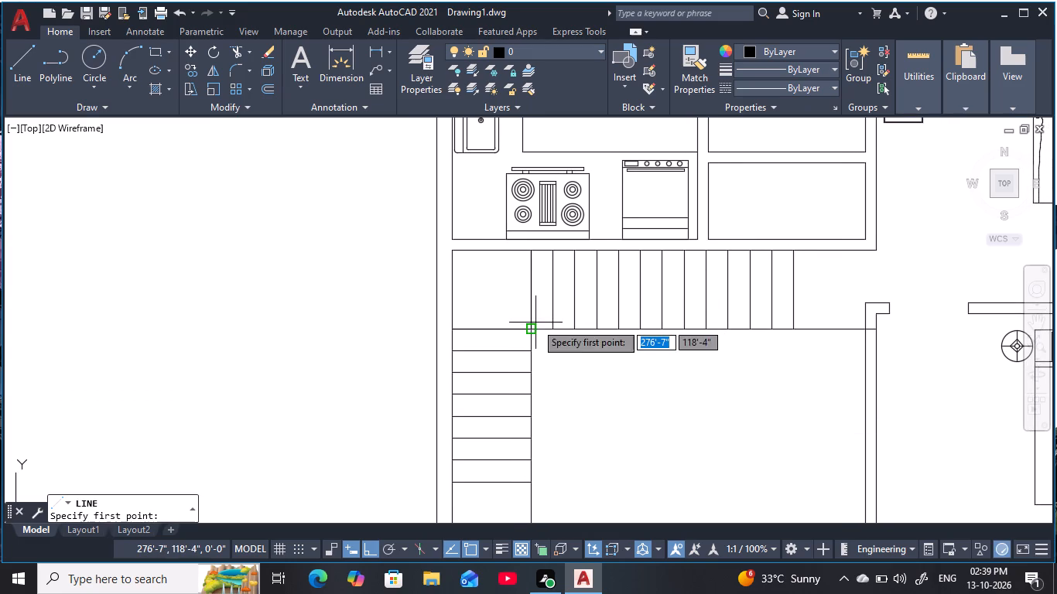
click(532, 326)
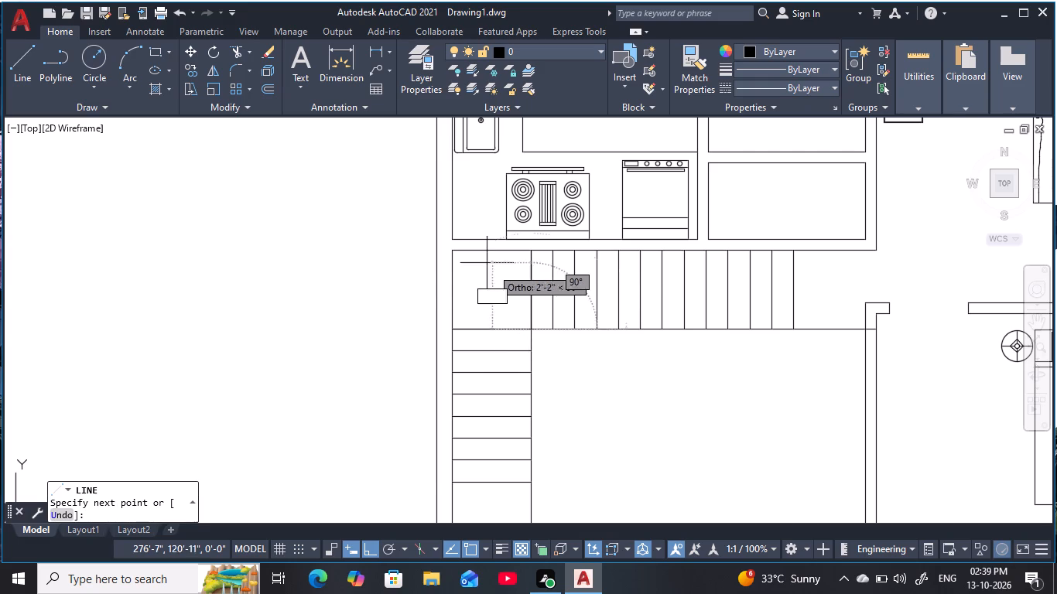
key(F8)
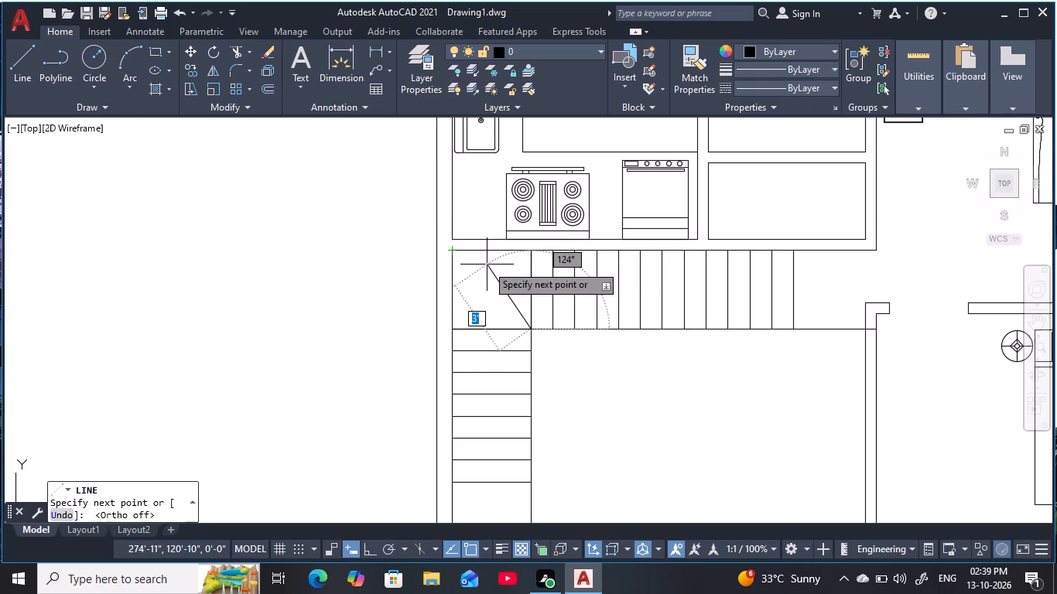
click(454, 293)
key(Escape)
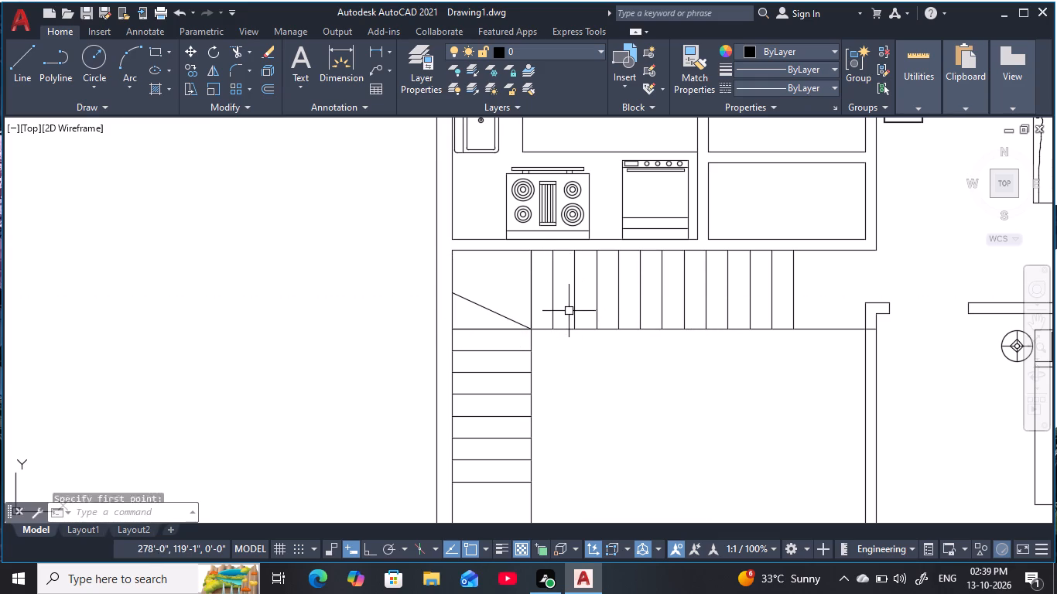
key(Escape)
key(Escape)
key(Escape)
key(Escape)
Draw a second winder line about 3'-4" long from the landing's southeast corner to the room's north wall.
key(space)
click(533, 330)
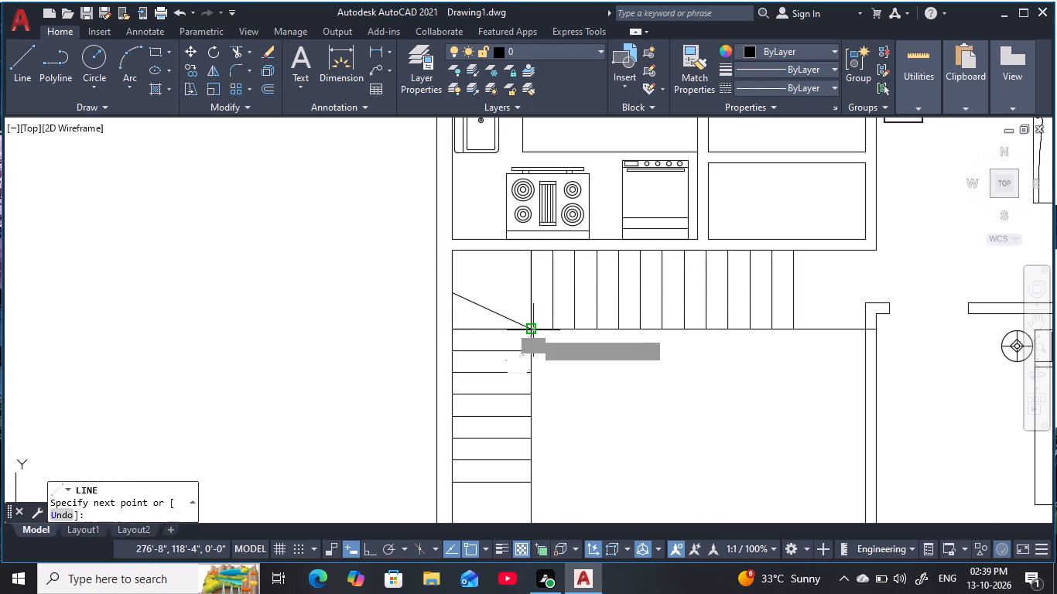
click(487, 252)
key(Escape)
key(Escape)
key(Escape)
Offset the west face line of the partition east of the staircase room 10" into the room.
scroll(532, 344, down, 2)
key(Escape)
middle_drag(592, 378, 580, 344)
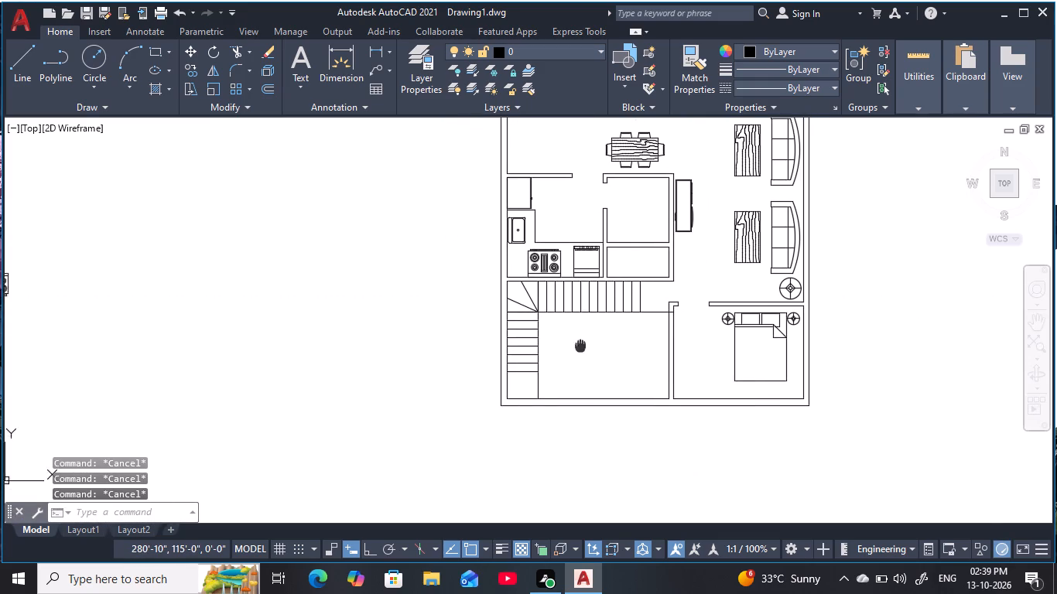
middle_drag(580, 344, 580, 339)
key(Escape)
key(Escape)
key(Escape)
middle_drag(589, 328, 577, 329)
key(Escape)
scroll(576, 327, up, 1)
key(Escape)
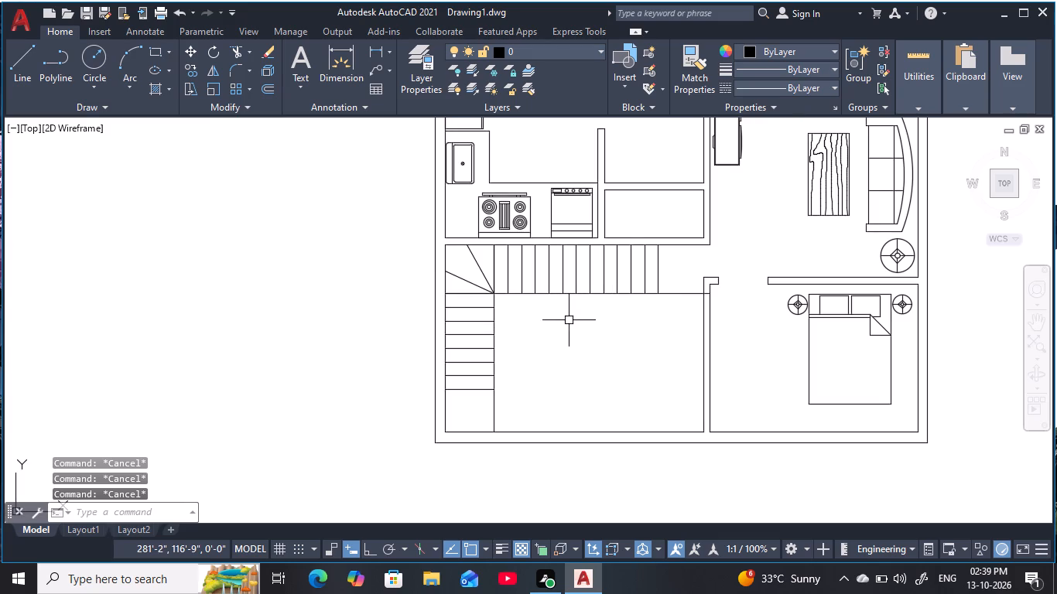
key(Escape)
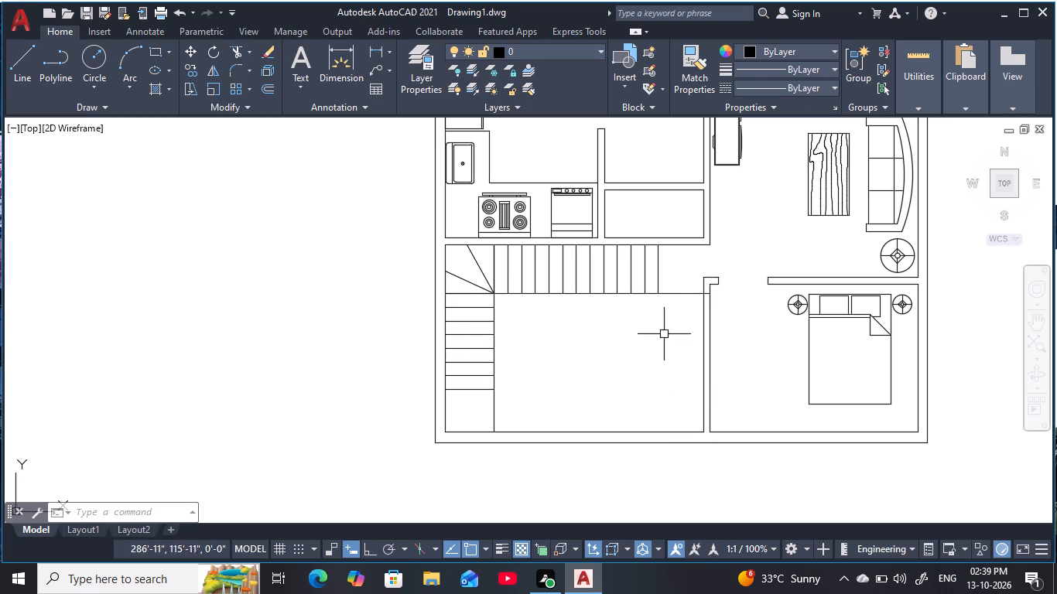
key(o)
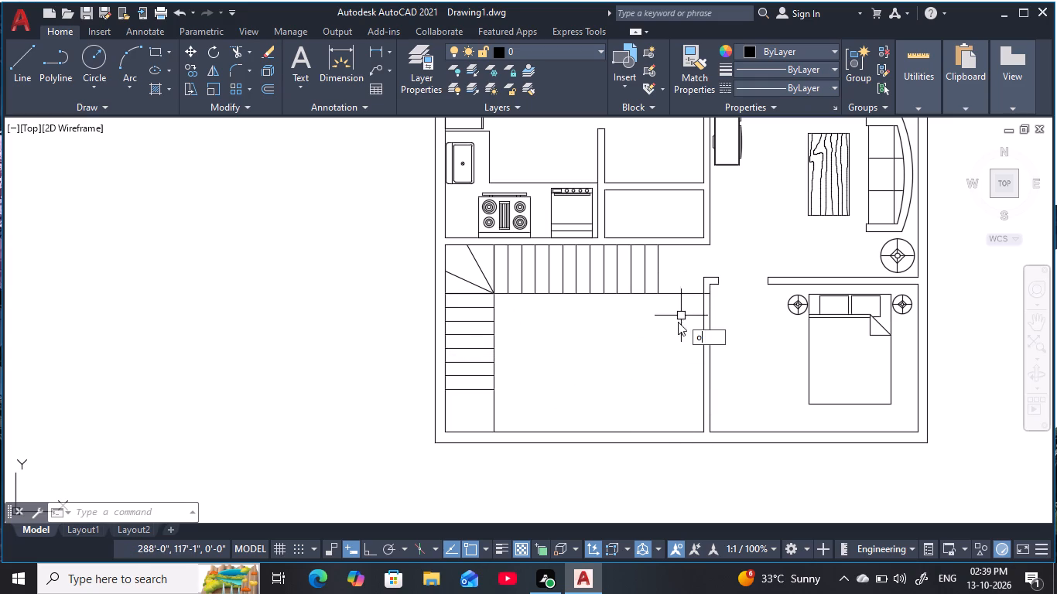
key(space)
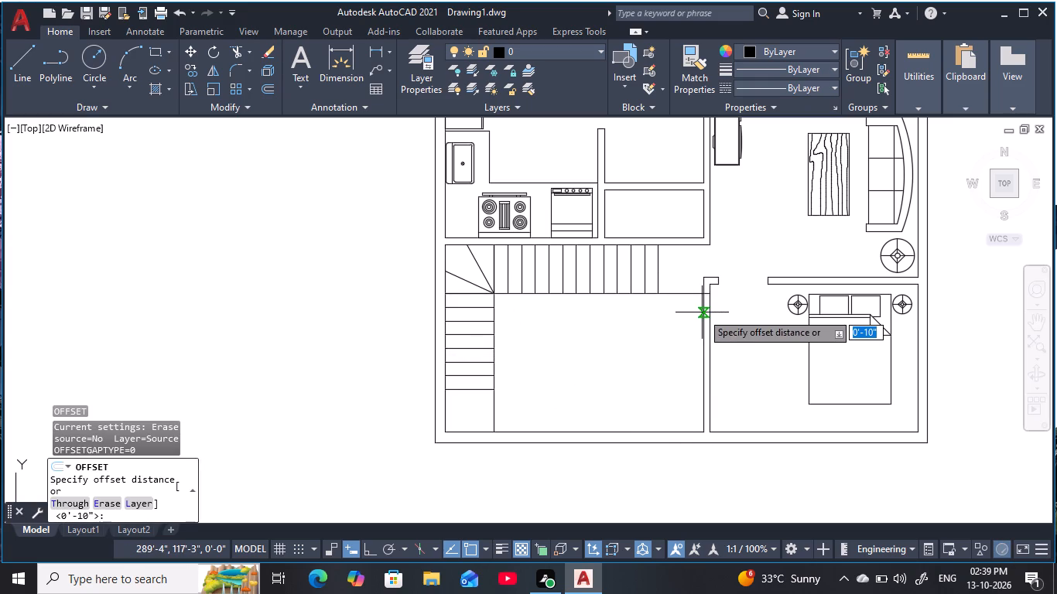
key(1)
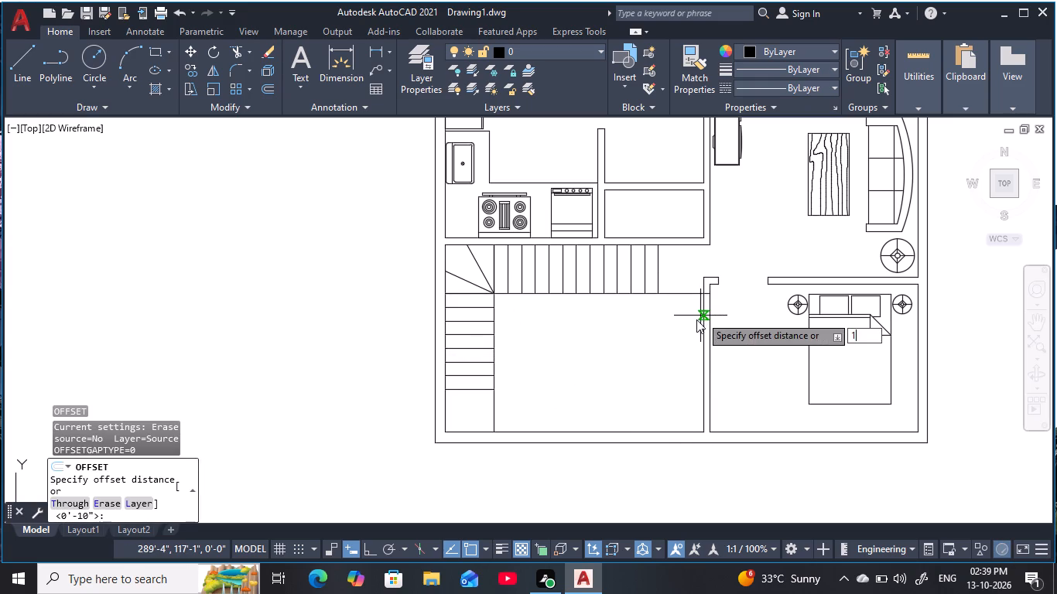
key(0)
key(space)
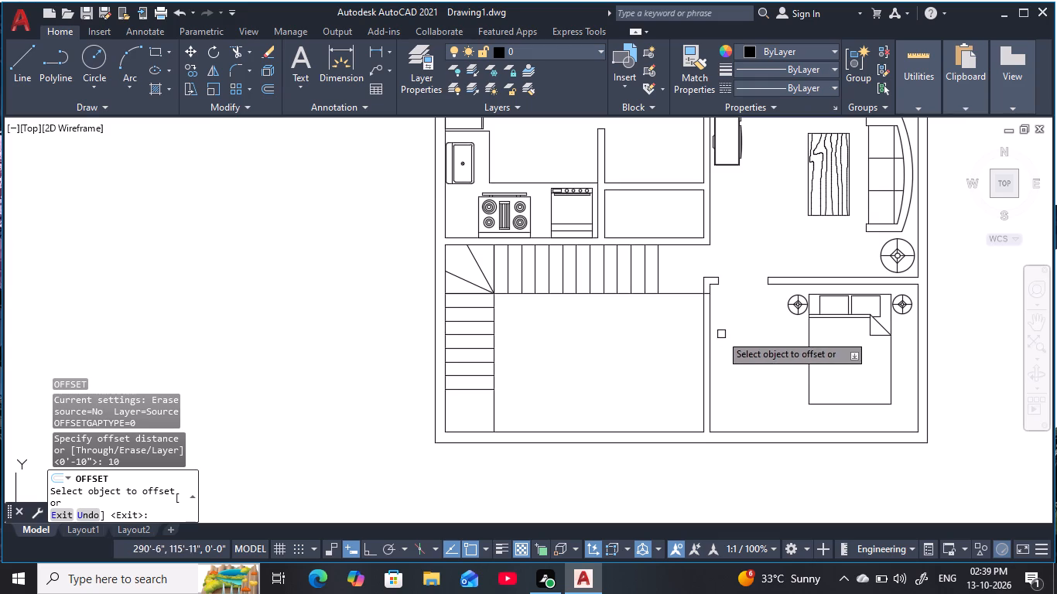
click(704, 333)
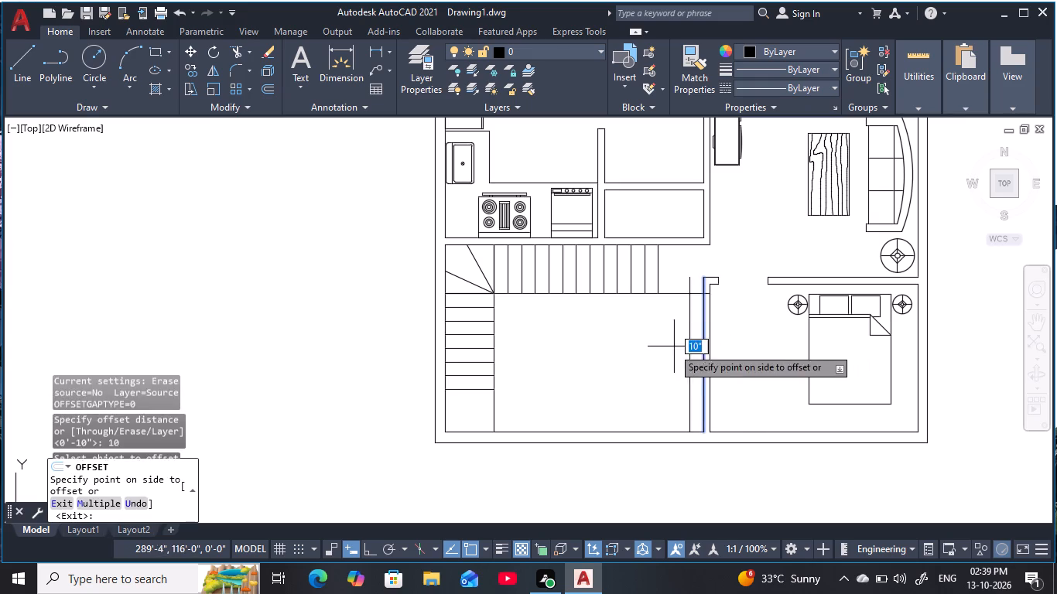
click(653, 355)
key(Escape)
key(Escape)
key(Escape)
key(Escape)
key(Escape)
key(Escape)
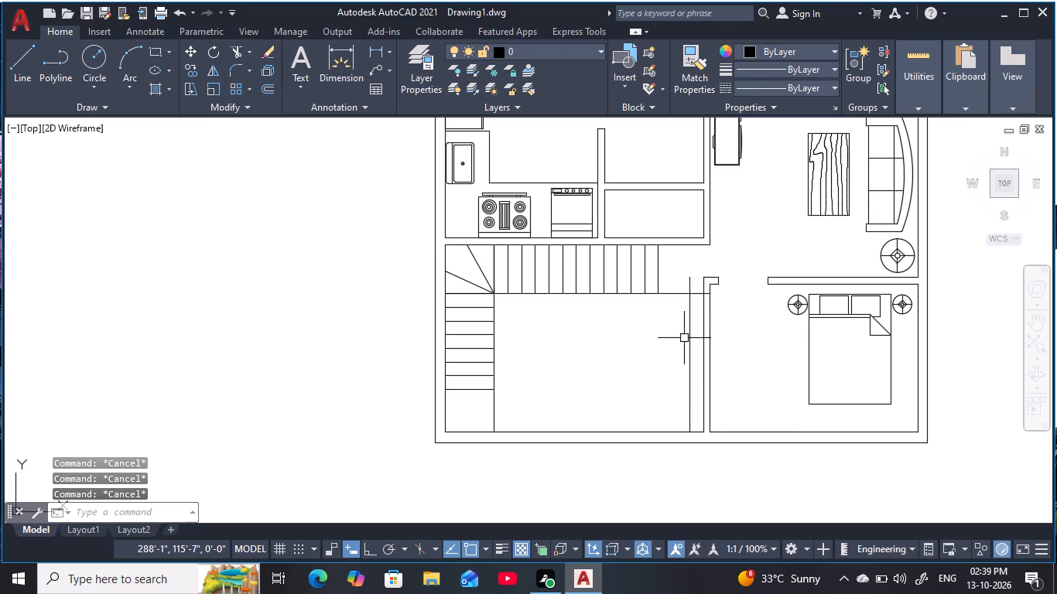
Extend the line offset from the east partition north to the room's north wall.
text(ex)
key(space)
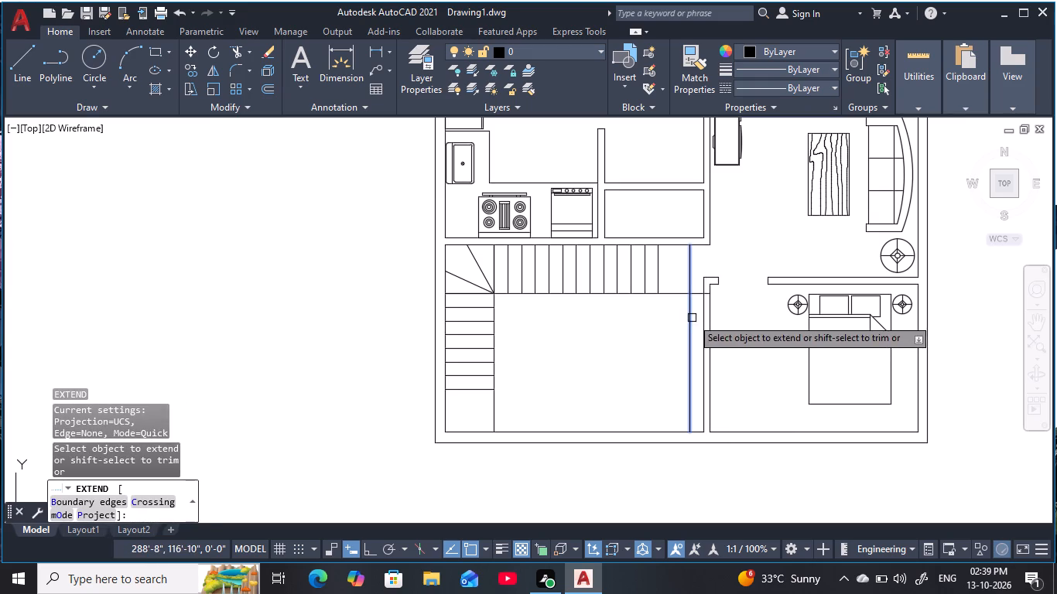
click(689, 312)
key(Escape)
key(Escape)
key(Escape)
key(Escape)
Trim the line offset from the east partition below the north flight's south edge.
text(tr)
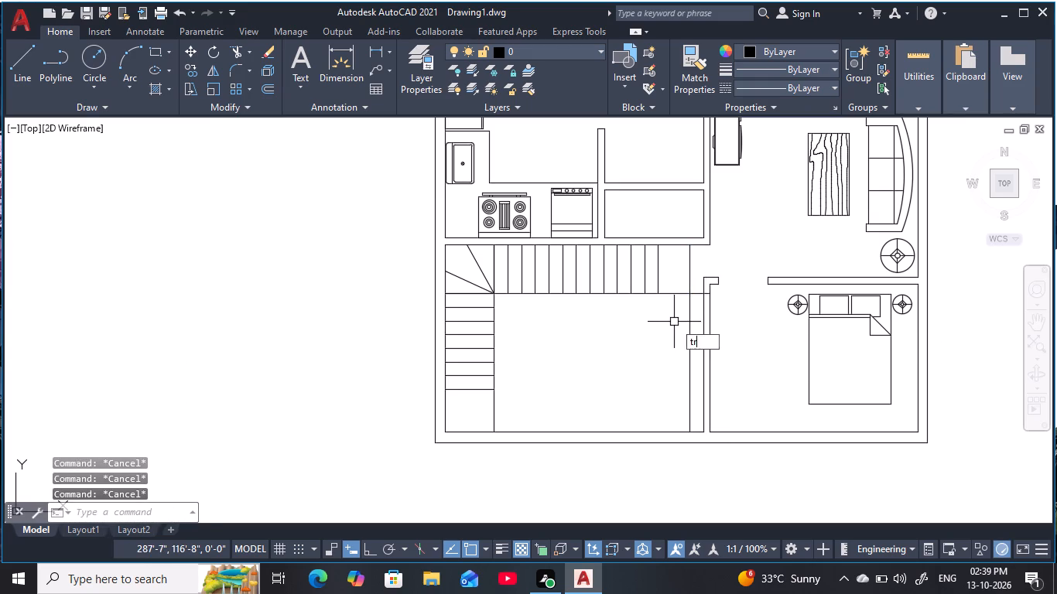
key(space)
click(689, 336)
scroll(663, 343, down, 1)
middle_drag(660, 345, 653, 348)
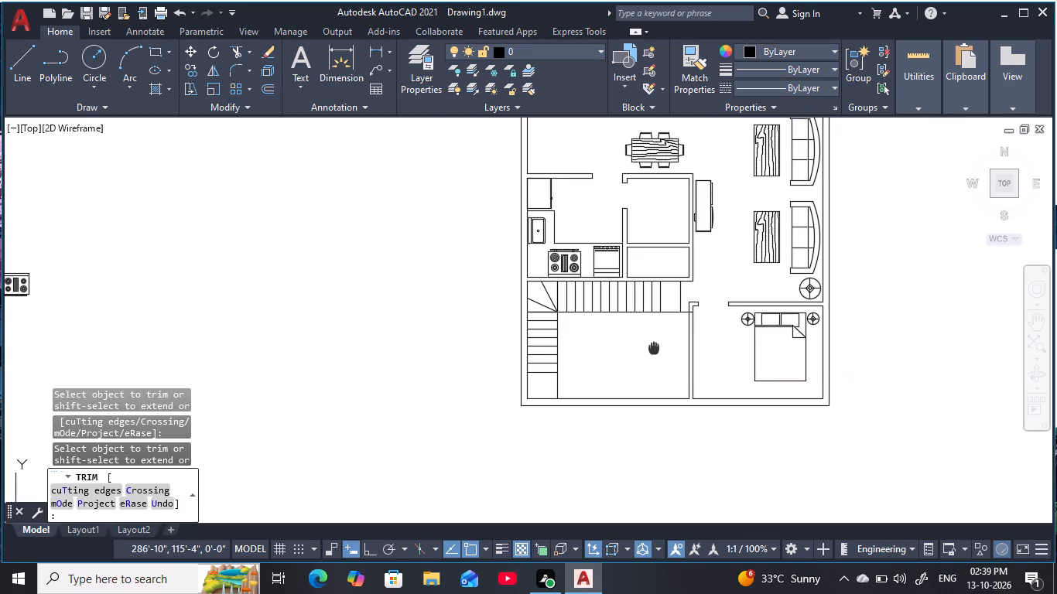
middle_drag(653, 348, 628, 355)
key(Escape)
key(Escape)
key(Escape)
scroll(652, 322, up, 3)
key(Escape)
key(Escape)
middle_drag(652, 319, 649, 329)
key(Escape)
key(Escape)
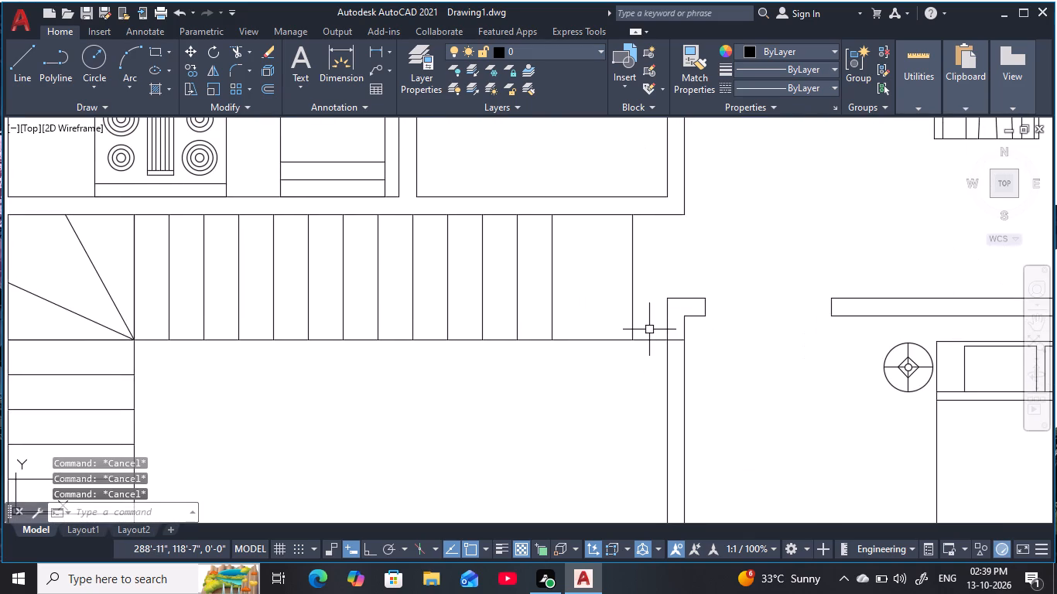
key(Escape)
key(Escape)
key(Escape)
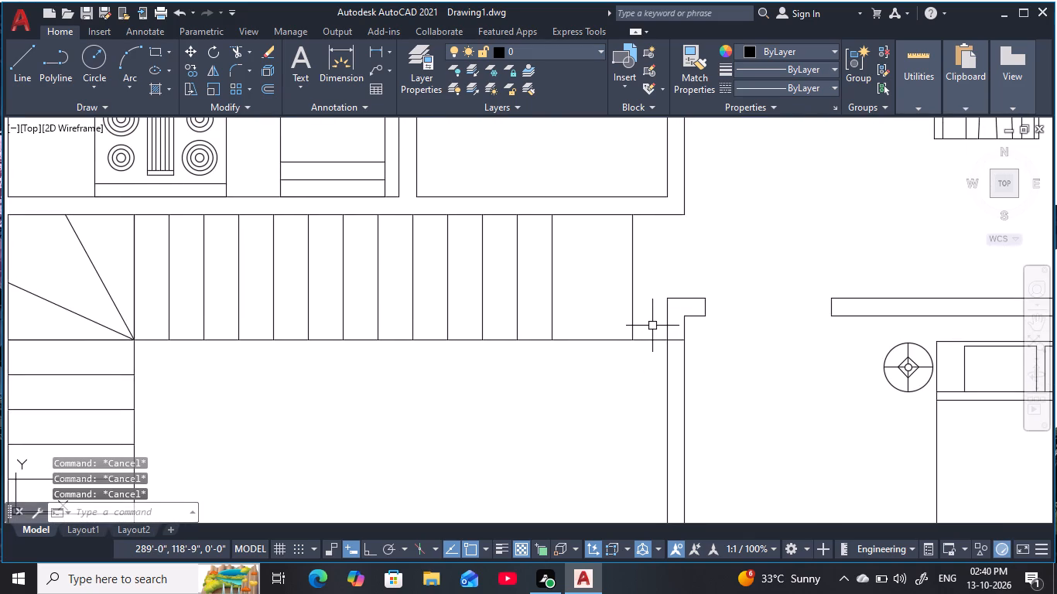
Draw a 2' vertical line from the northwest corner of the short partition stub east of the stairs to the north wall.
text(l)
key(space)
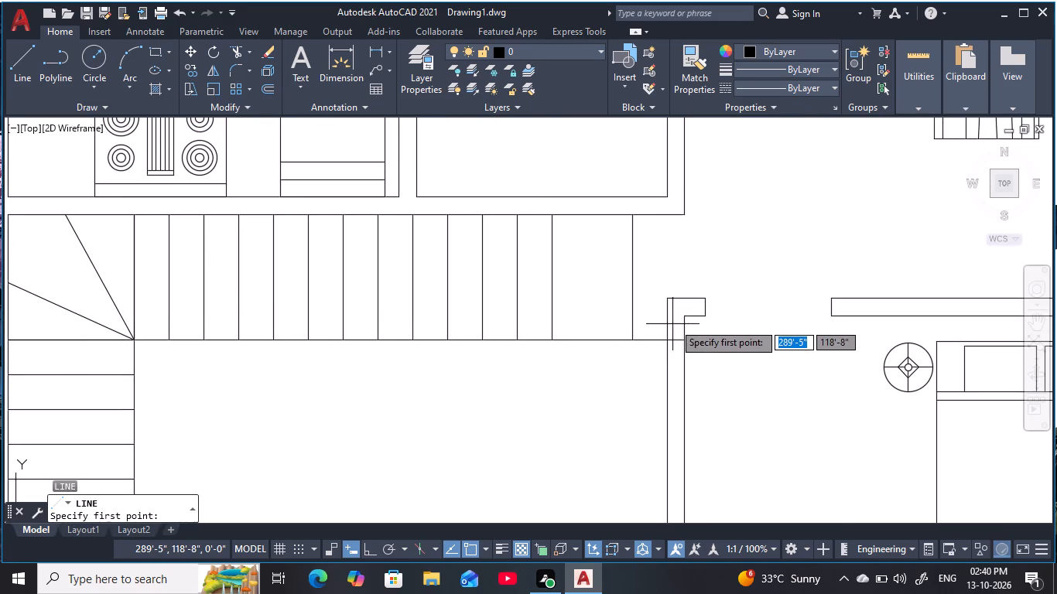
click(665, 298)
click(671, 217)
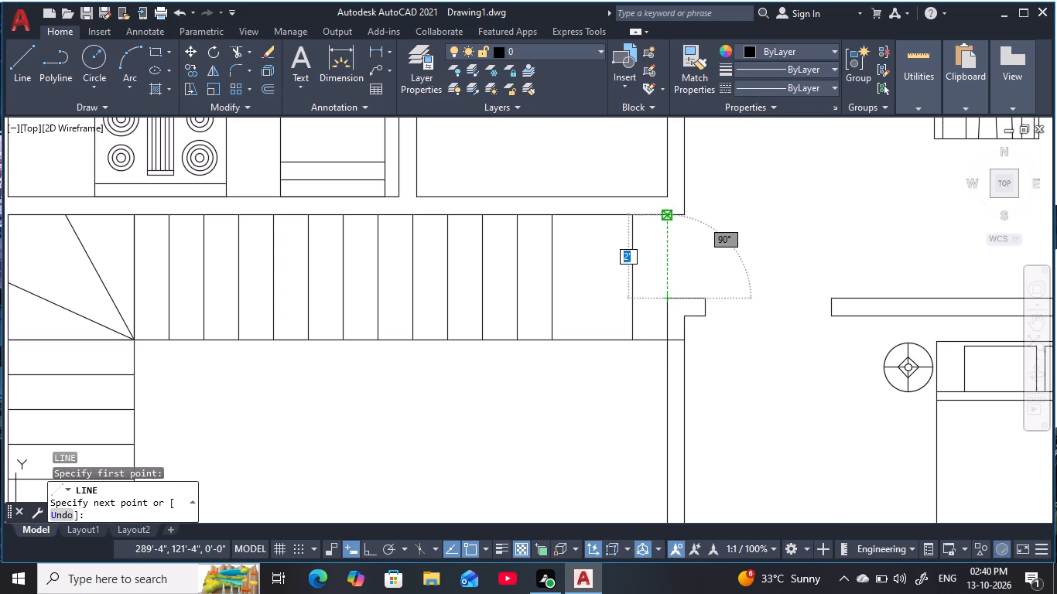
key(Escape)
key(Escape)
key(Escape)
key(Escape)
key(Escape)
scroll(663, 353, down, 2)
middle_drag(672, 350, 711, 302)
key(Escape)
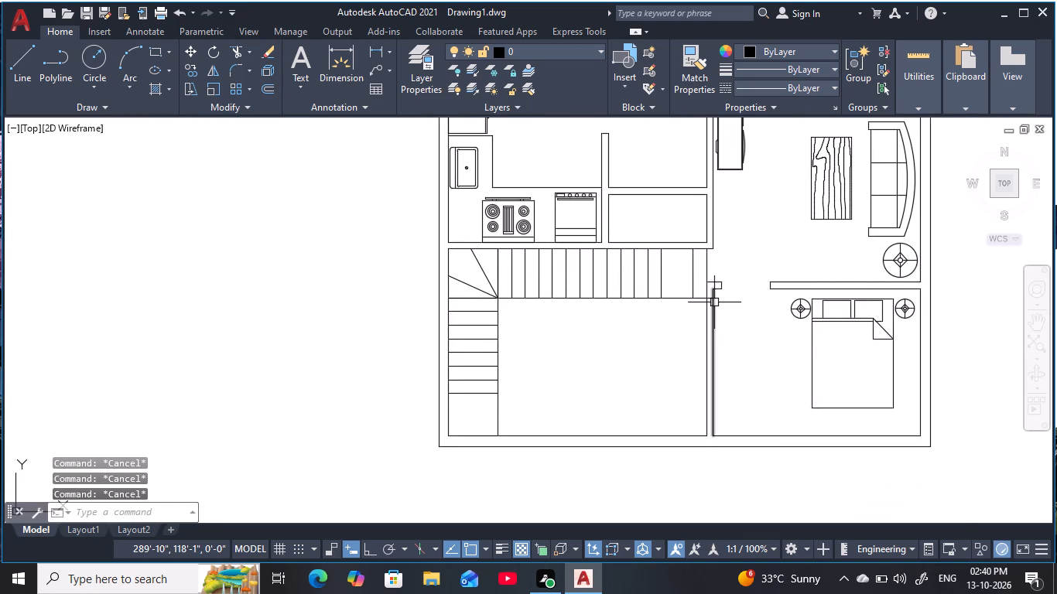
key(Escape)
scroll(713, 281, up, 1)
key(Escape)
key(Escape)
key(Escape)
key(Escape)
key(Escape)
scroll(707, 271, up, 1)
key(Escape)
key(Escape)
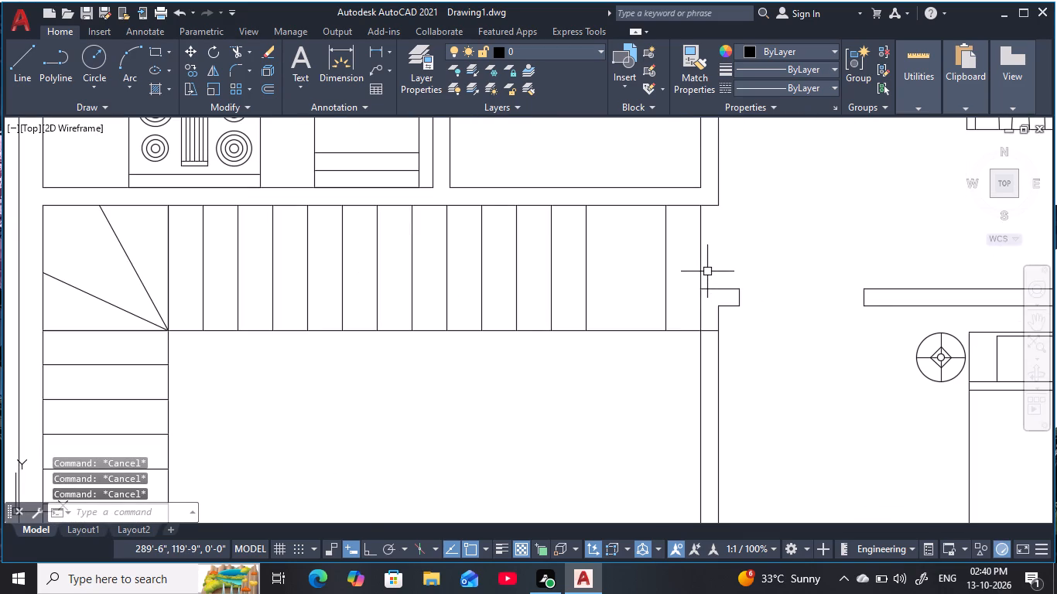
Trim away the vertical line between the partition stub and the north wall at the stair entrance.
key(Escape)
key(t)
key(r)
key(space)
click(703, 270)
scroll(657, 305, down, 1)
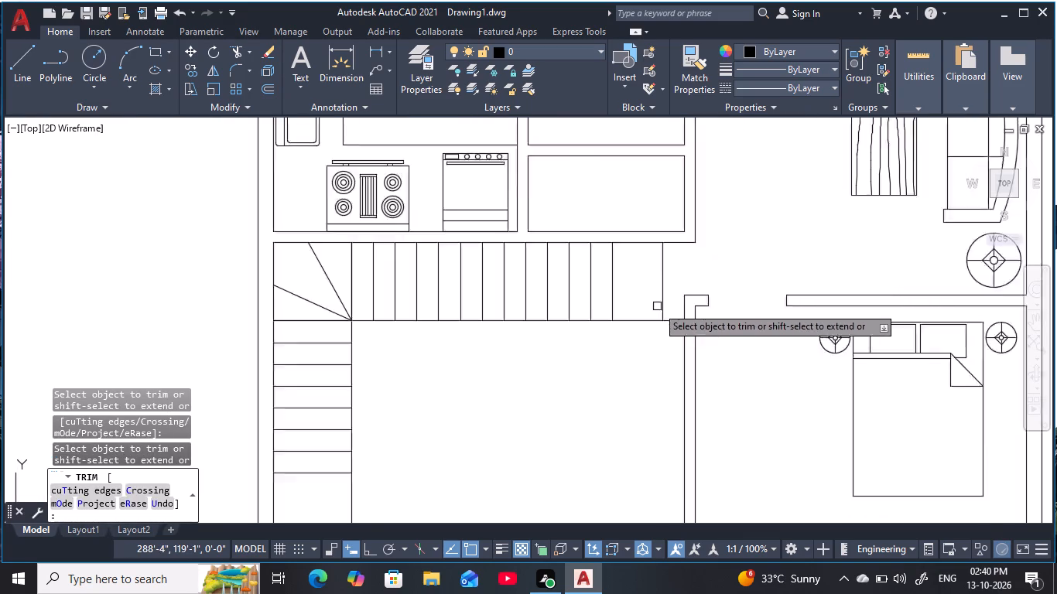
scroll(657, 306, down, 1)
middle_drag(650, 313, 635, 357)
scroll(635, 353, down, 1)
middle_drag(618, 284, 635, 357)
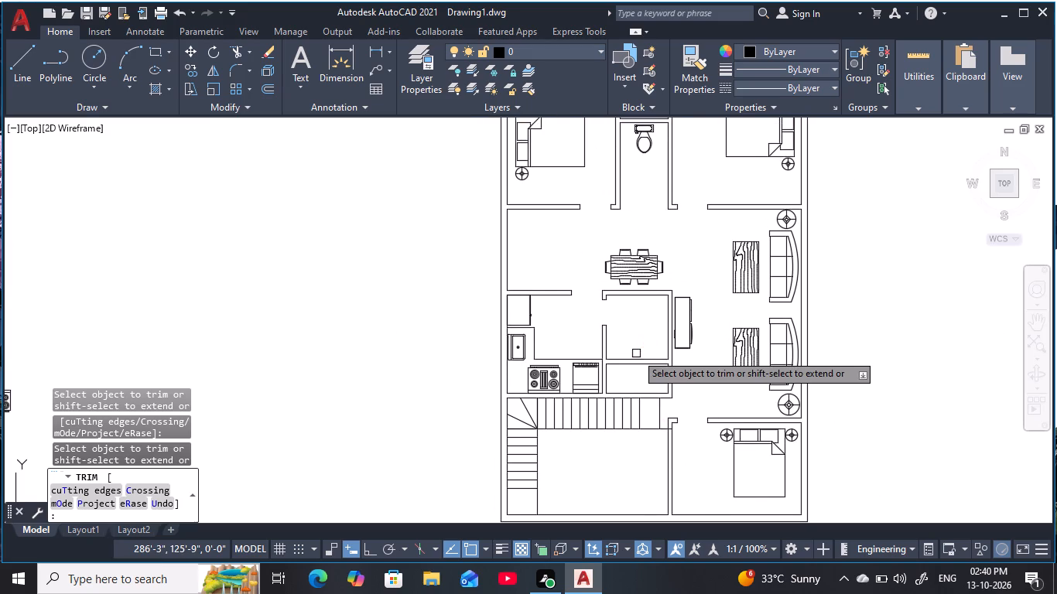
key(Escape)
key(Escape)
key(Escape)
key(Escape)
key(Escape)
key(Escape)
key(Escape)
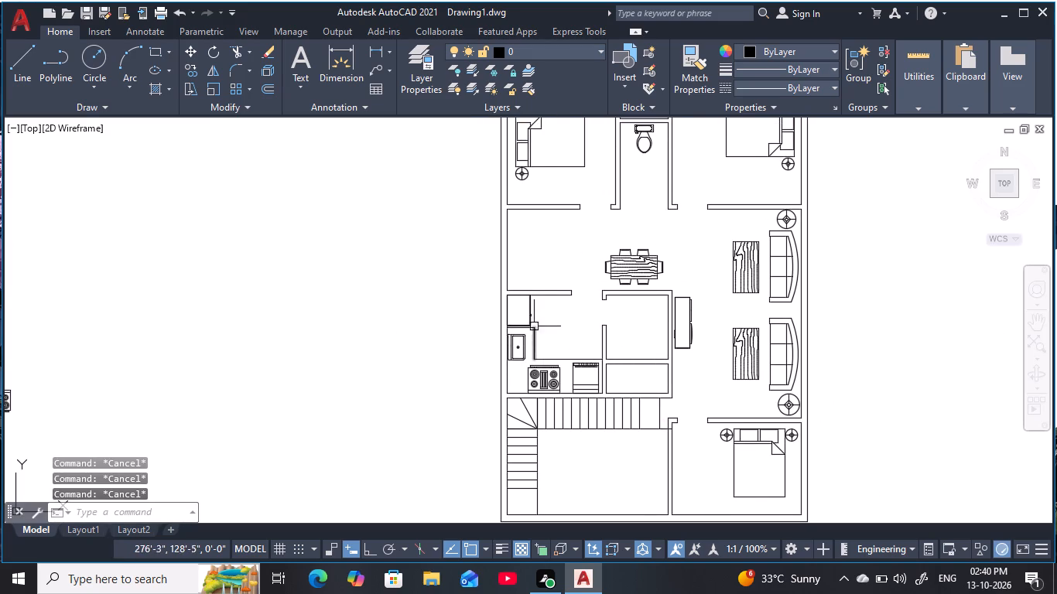
Measure the east-west depth of the unit against the west wall in the kitchen's northwest corner.
middle_drag(554, 251, 587, 293)
scroll(587, 293, up, 2)
key(Escape)
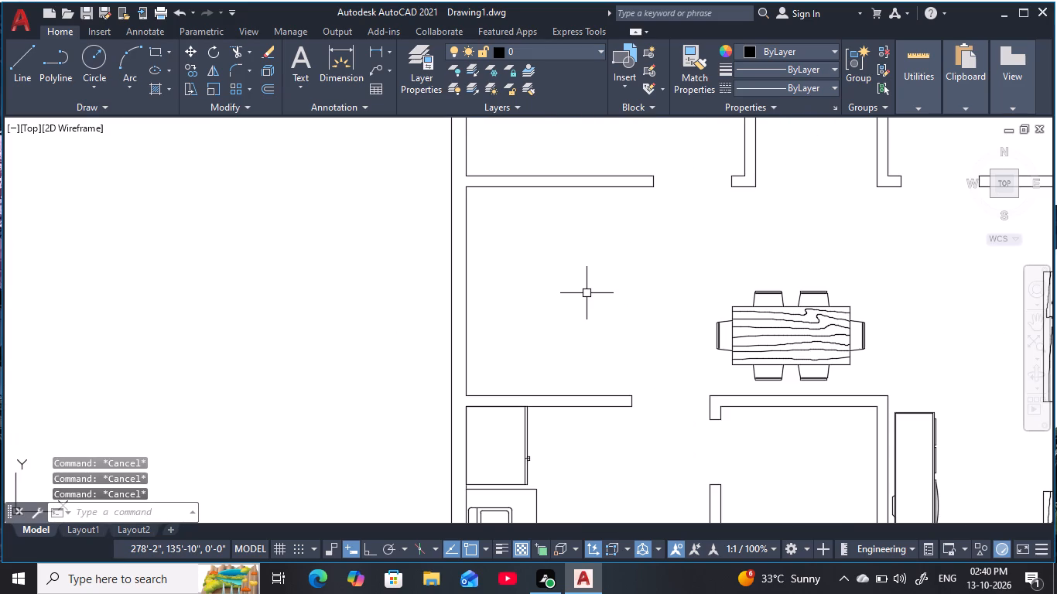
key(Escape)
key(Escape)
key(Escape)
key(Escape)
key(Escape)
key(Escape)
key(Escape)
key(Escape)
text(dli)
key(space)
click(467, 428)
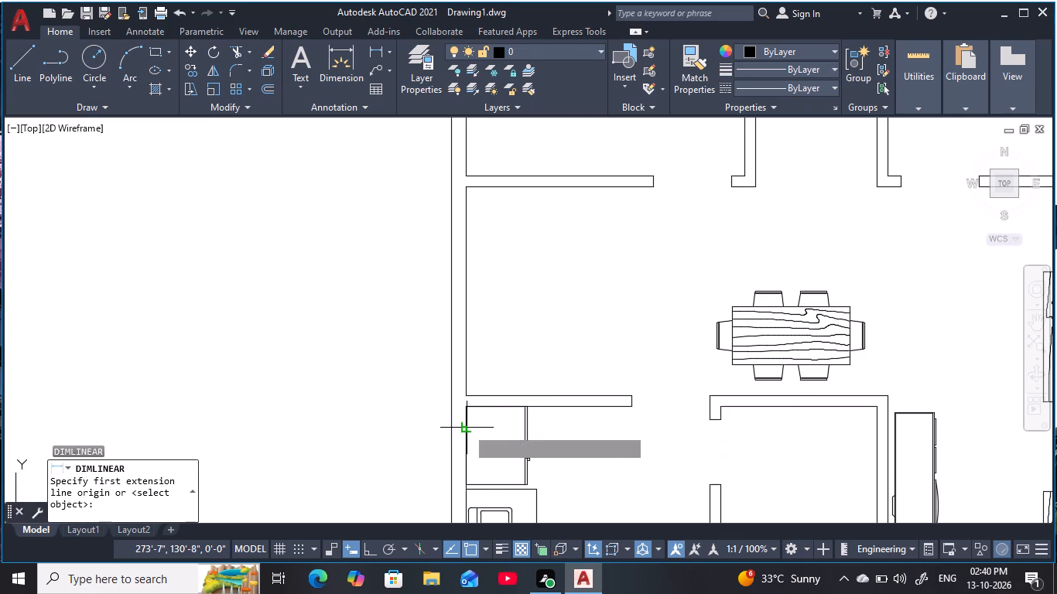
click(529, 427)
key(Escape)
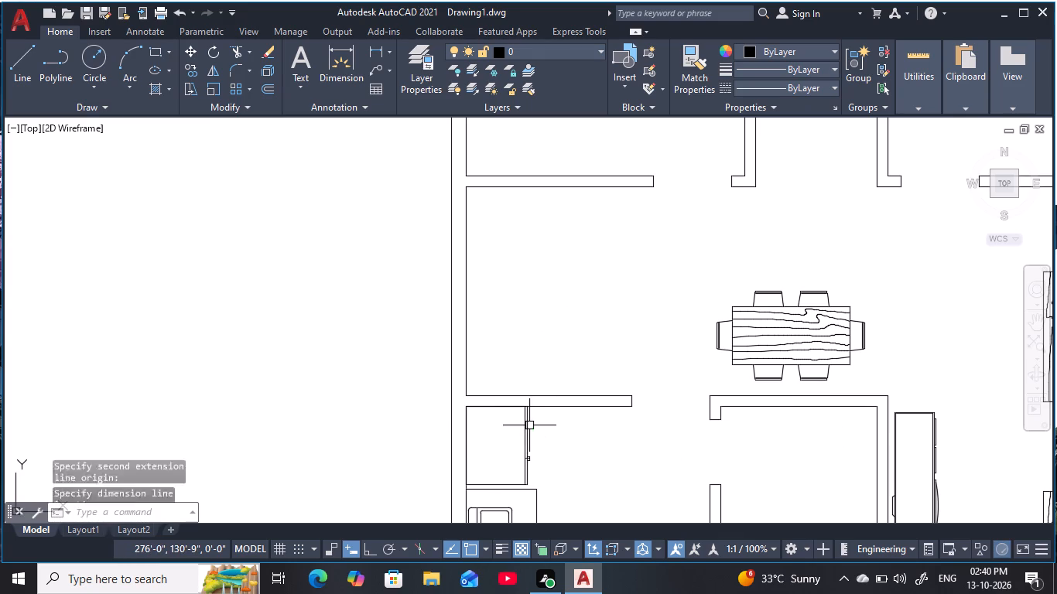
key(Escape)
key(Escape)
key(Escape)
key(Escape)
Offset the west wall's inner face in the dining area 2'6" east into the room.
key(o)
key(space)
text(2'6)
key(space)
click(469, 347)
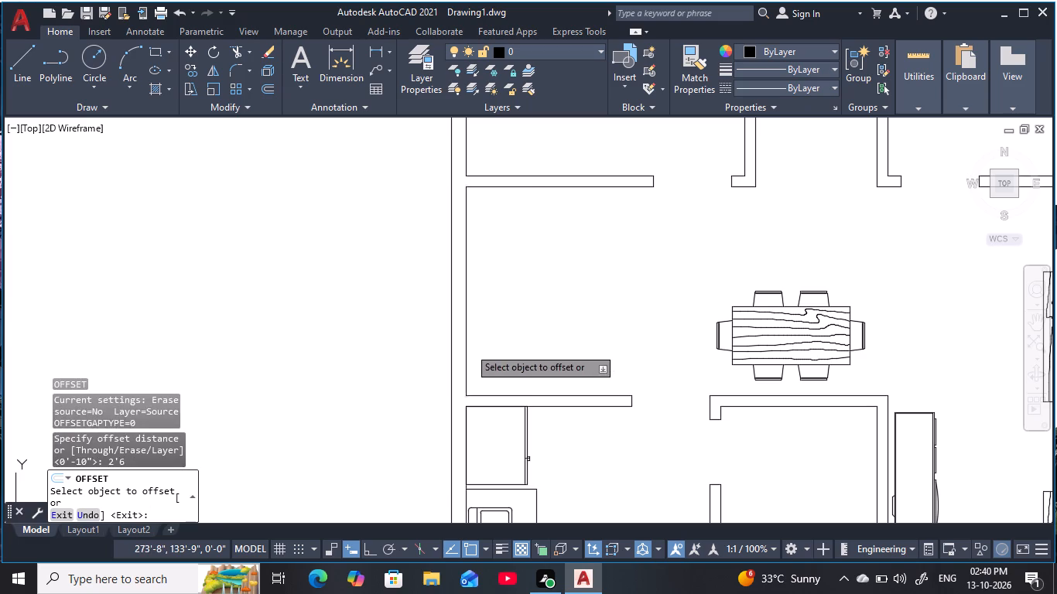
click(575, 346)
key(Escape)
key(Escape)
key(Escape)
key(Escape)
key(Escape)
key(Escape)
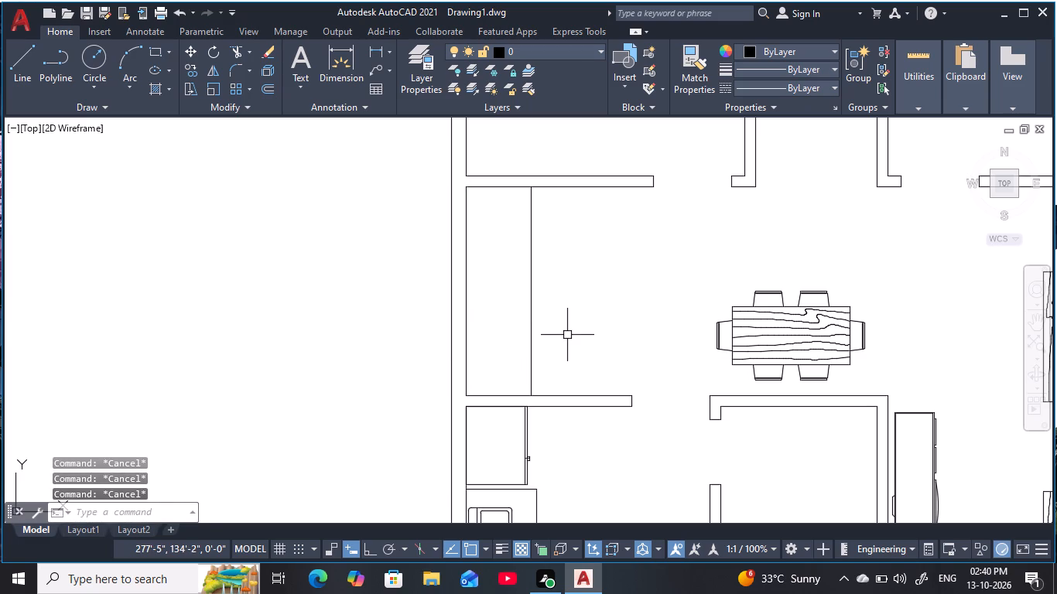
Offset the new line beside the dining area's west wall 2" east, and offset that copy another 2" east.
text(o)
key(space)
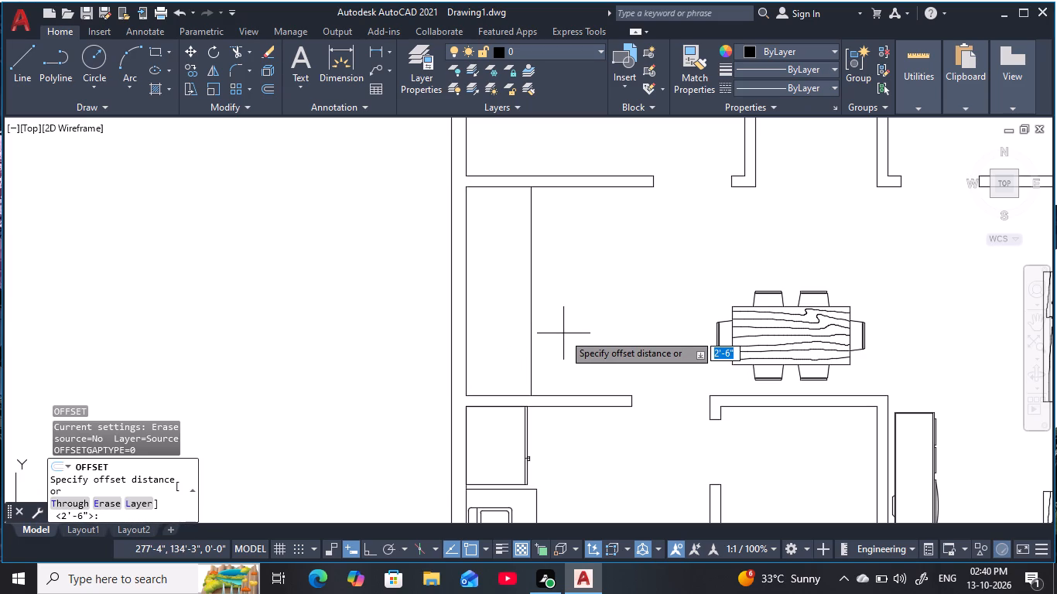
text(2)
key(space)
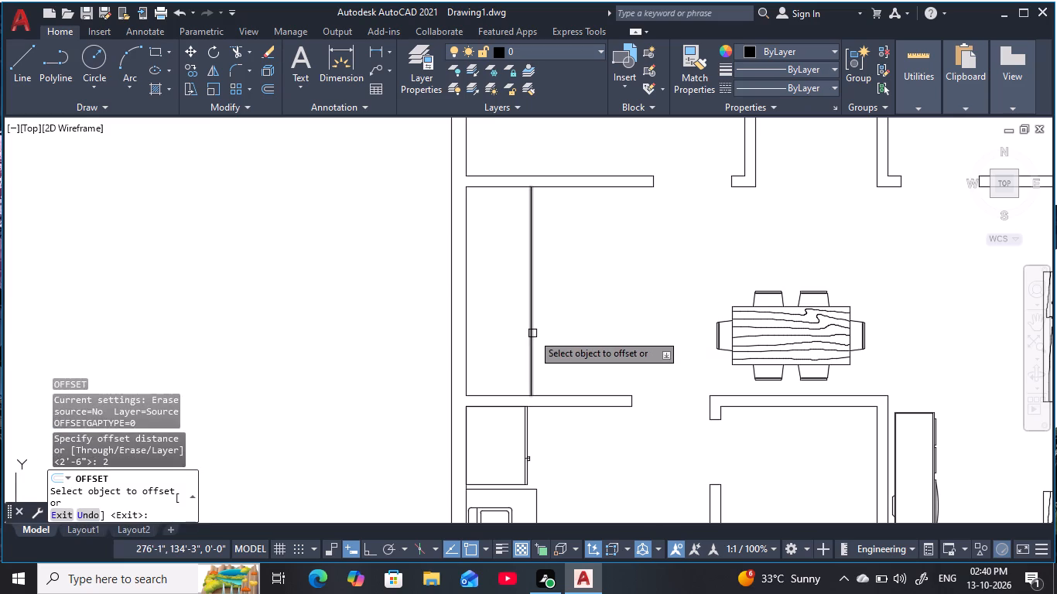
click(532, 333)
click(552, 333)
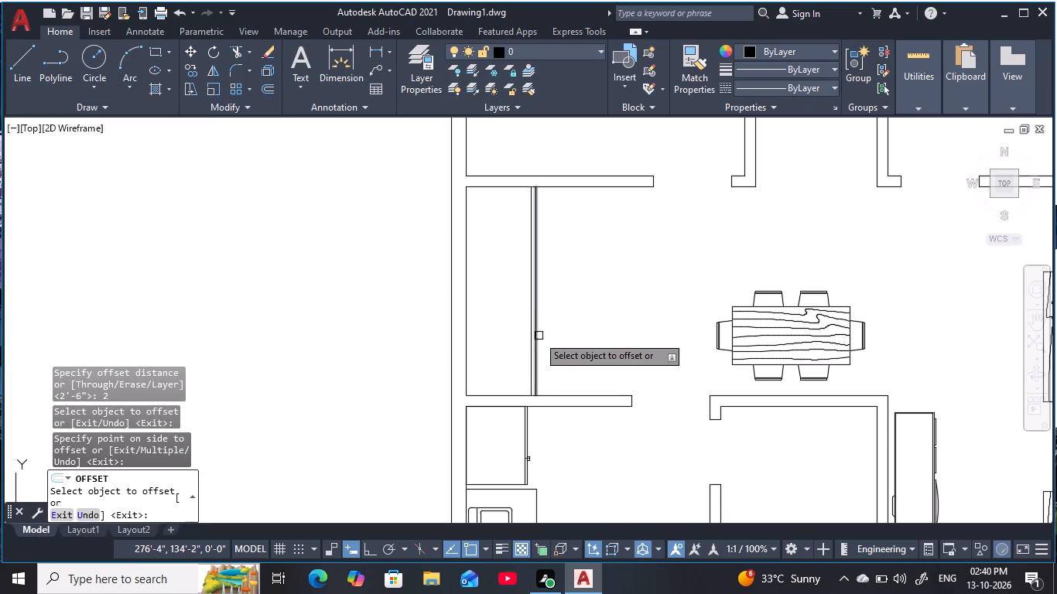
click(537, 337)
click(561, 340)
key(Escape)
key(Escape)
key(Escape)
key(Escape)
key(Escape)
key(Escape)
key(Escape)
key(Escape)
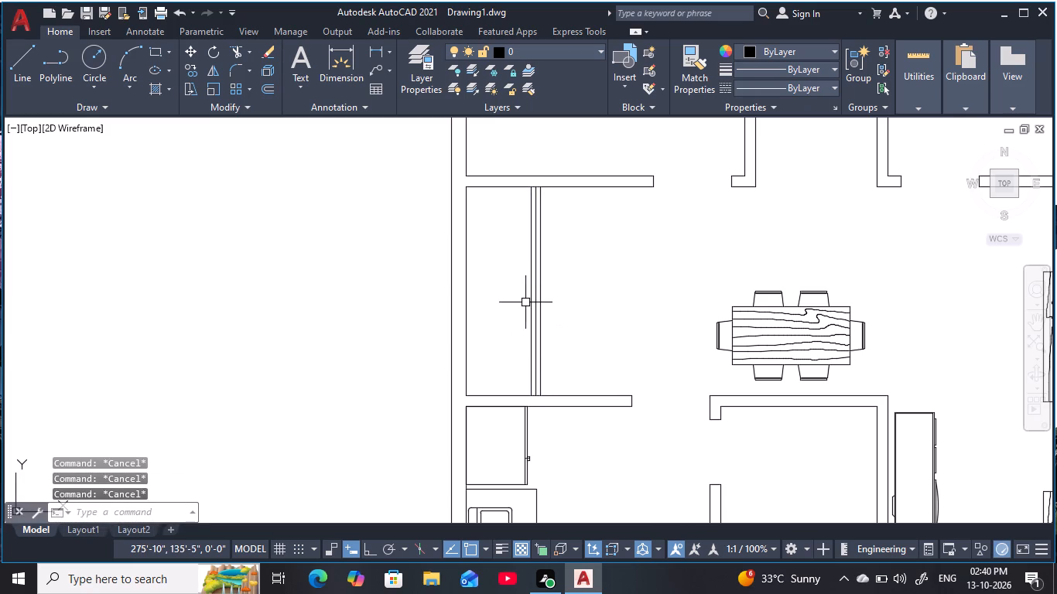
key(Escape)
key(Escape)
key(Escape)
Draw two crossing diagonals between opposite corners of the 2'6" deep strip along the dining area's west wall.
text(l)
key(space)
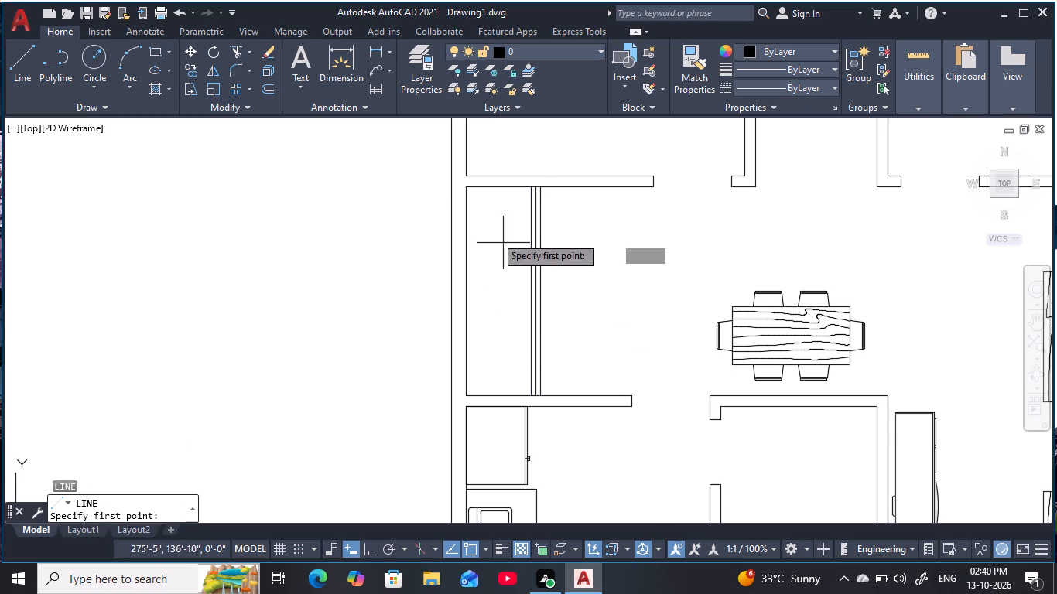
click(466, 188)
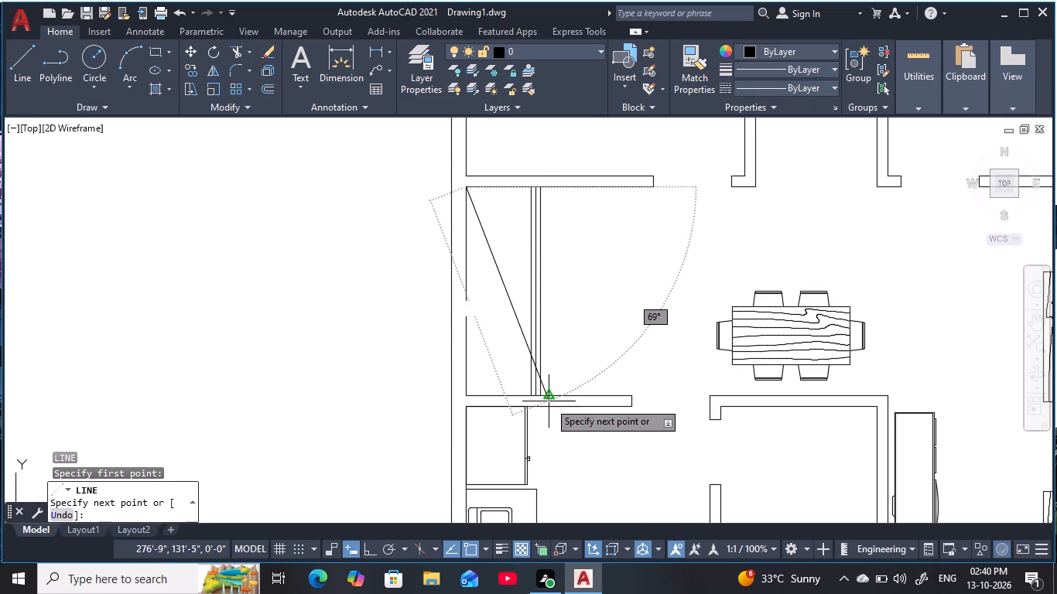
click(528, 395)
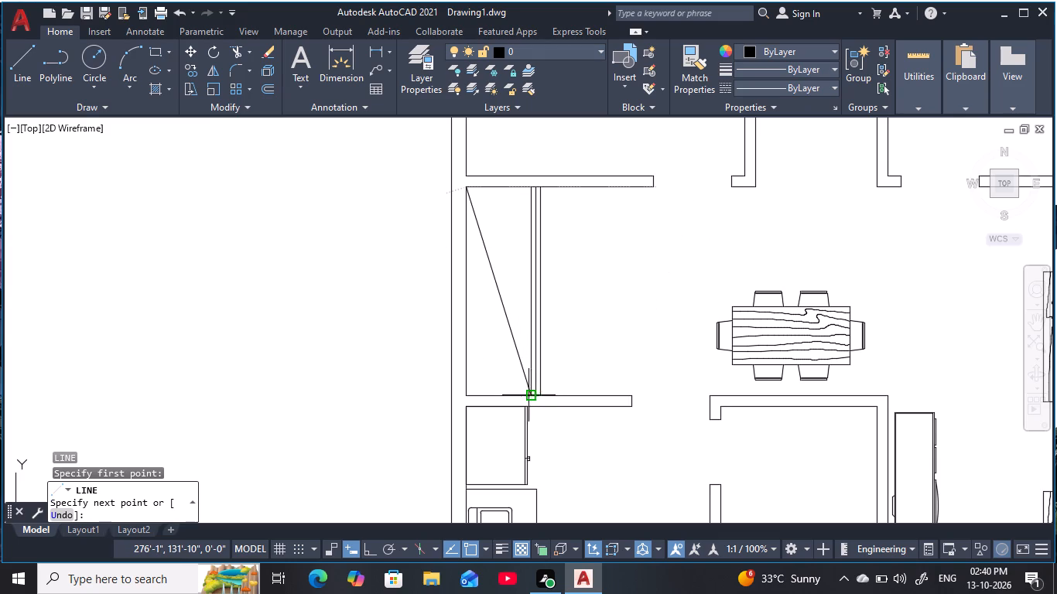
key(space)
key(space)
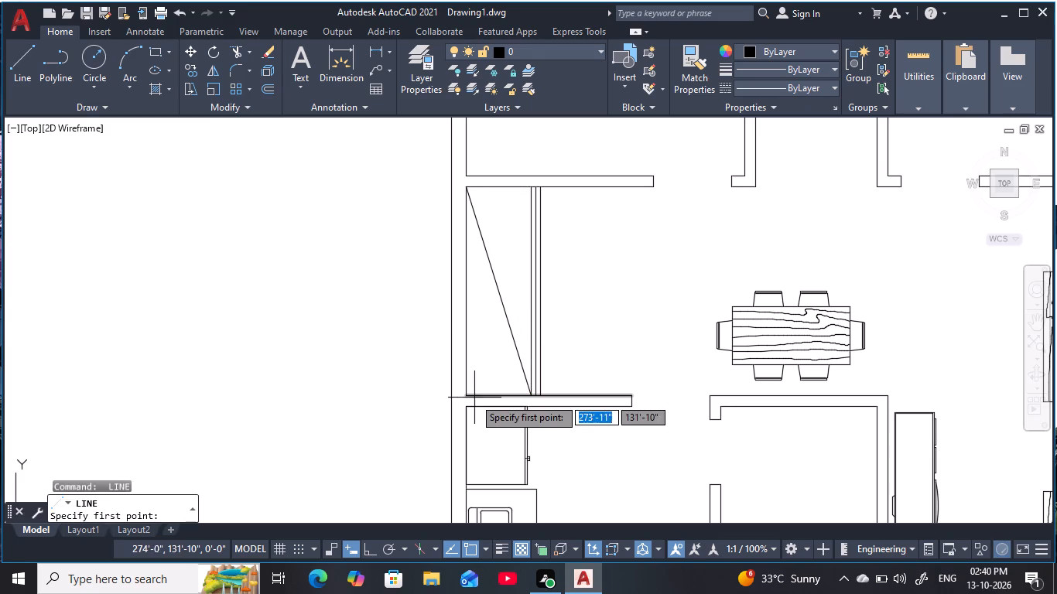
click(467, 395)
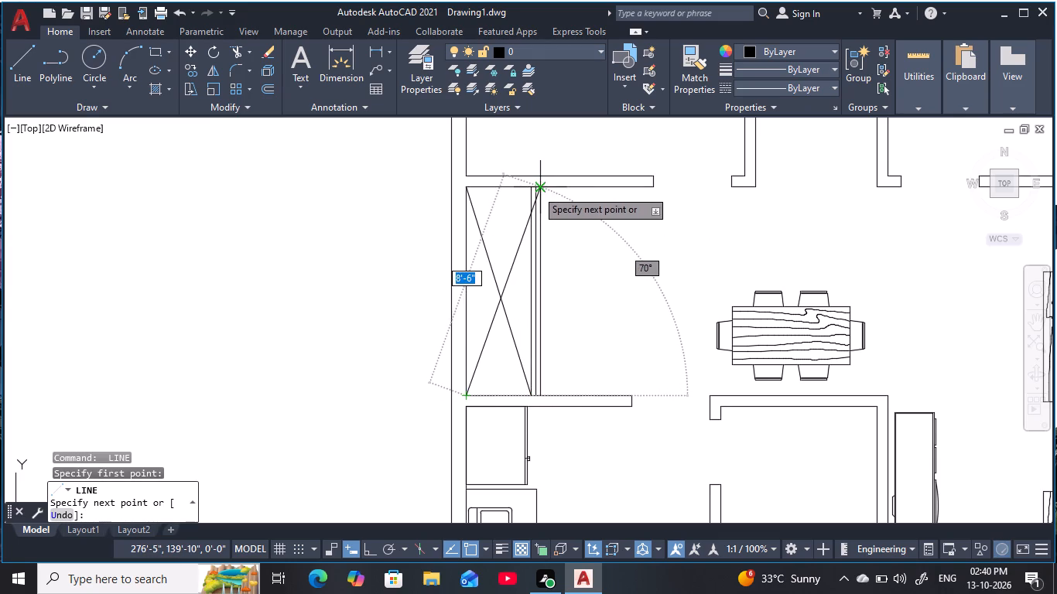
click(528, 189)
key(Escape)
key(Escape)
key(Escape)
scroll(587, 336, down, 2)
middle_drag(608, 334, 466, 288)
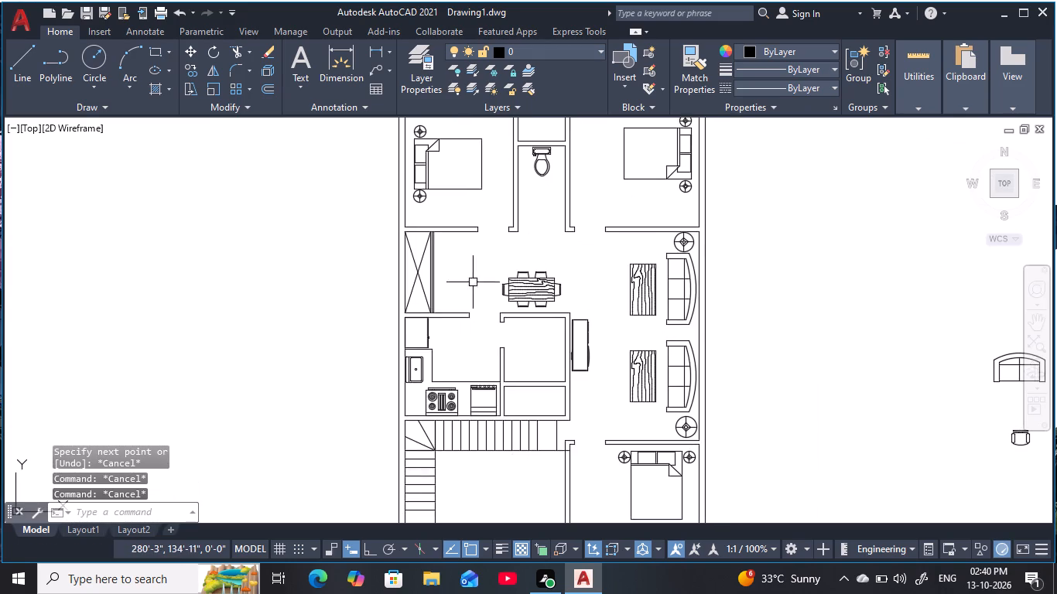
key(Escape)
key(Escape)
key(Escape)
key(Escape)
Draw two crossing diagonals, about 6'-9" long, between opposite corners of the small room north of the toilet.
middle_drag(508, 315, 546, 416)
middle_drag(571, 271, 570, 340)
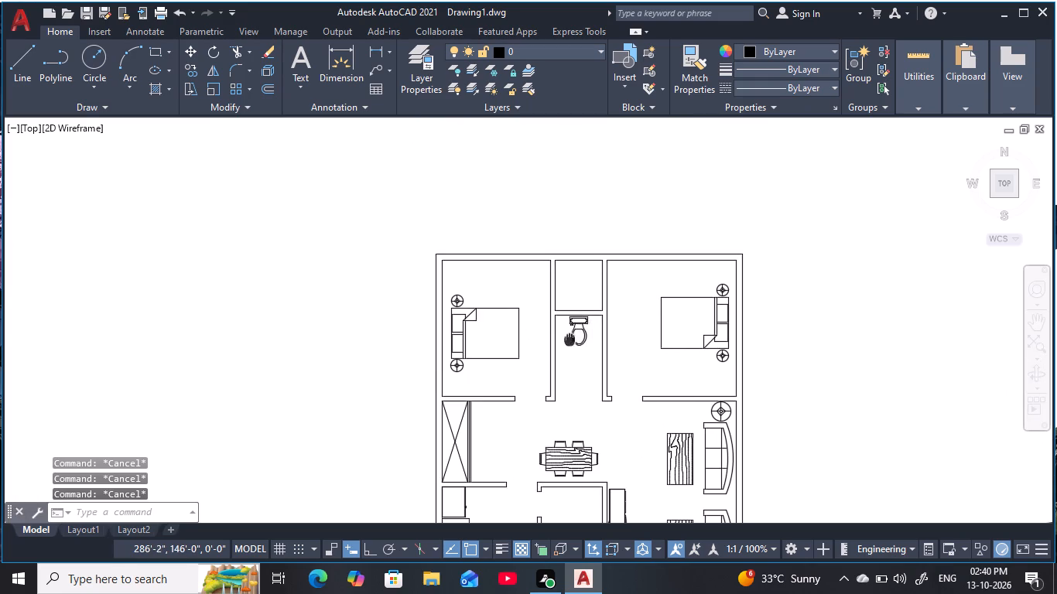
scroll(583, 302, up, 2)
middle_drag(585, 299, 576, 319)
key(Escape)
key(Escape)
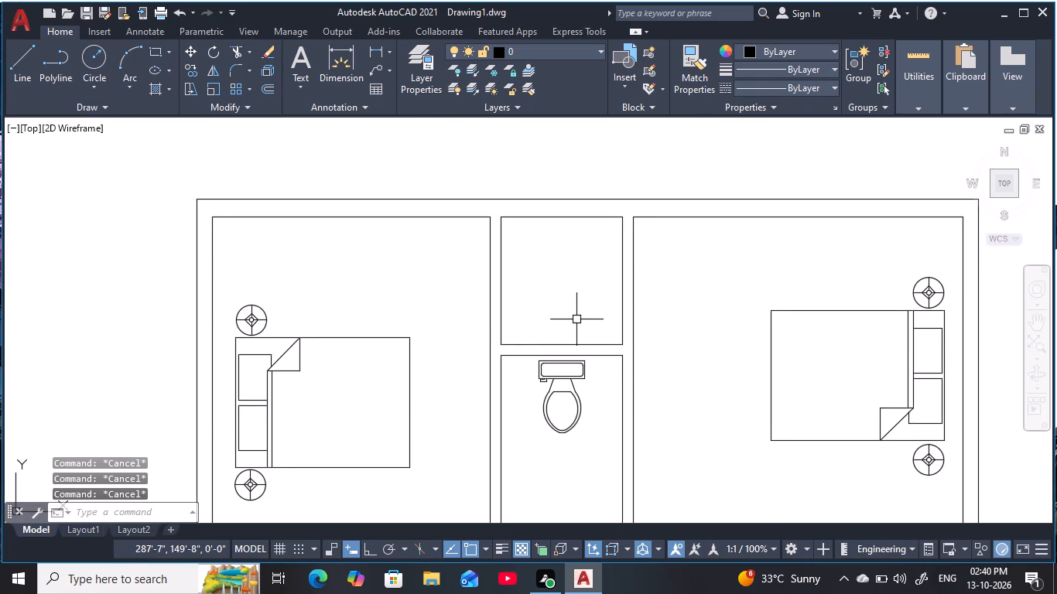
key(Escape)
key(Escape)
key(space)
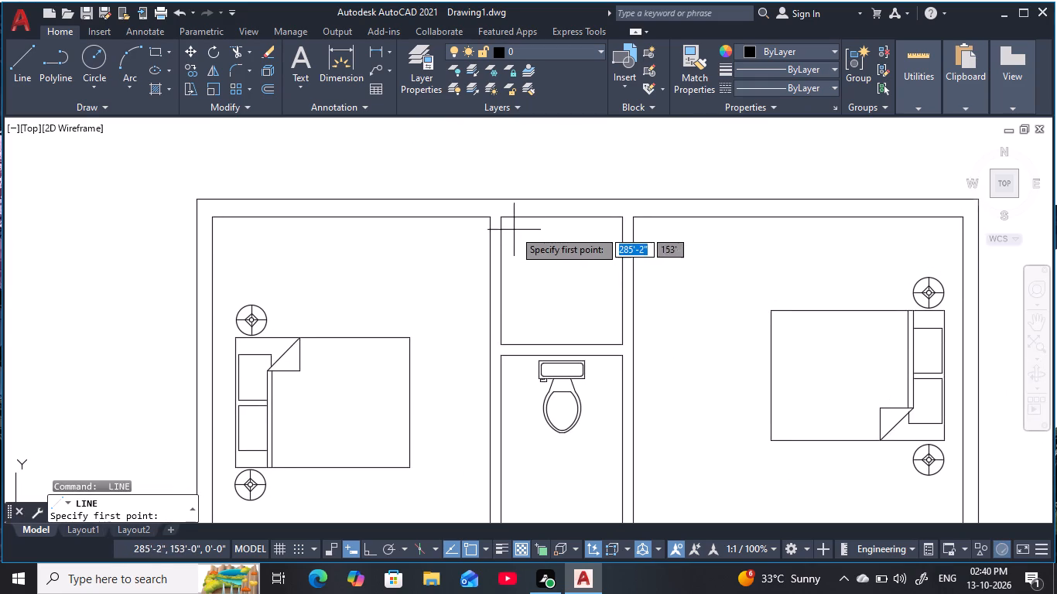
click(505, 217)
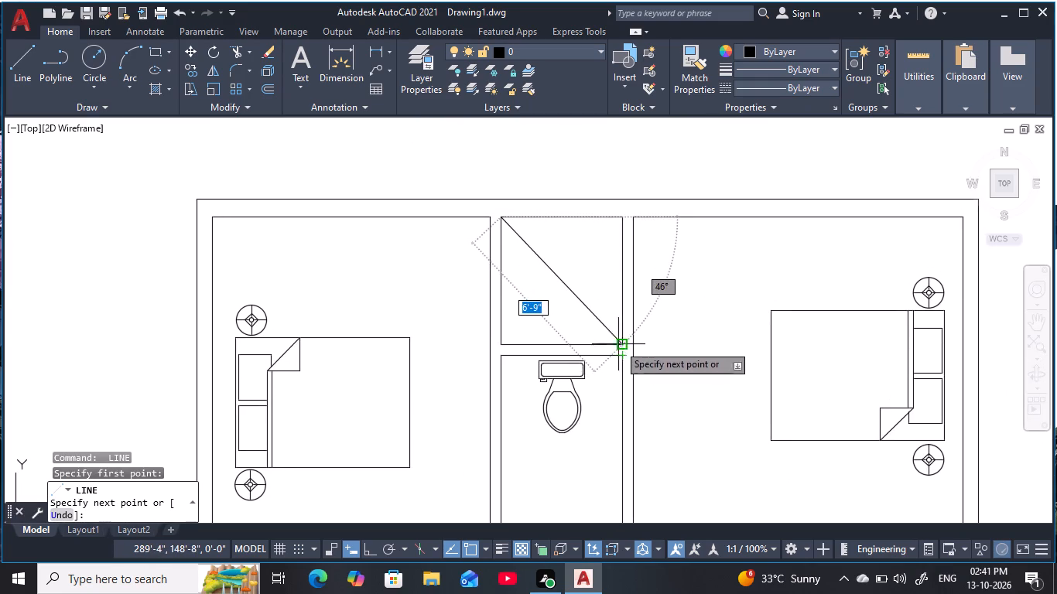
click(618, 344)
key(space)
key(space)
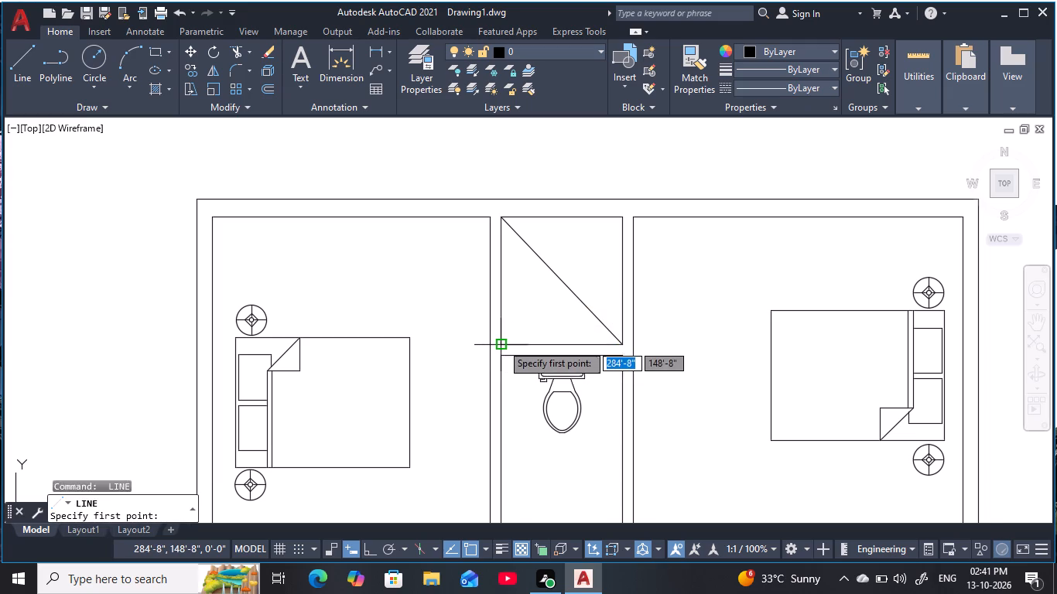
click(501, 343)
click(615, 220)
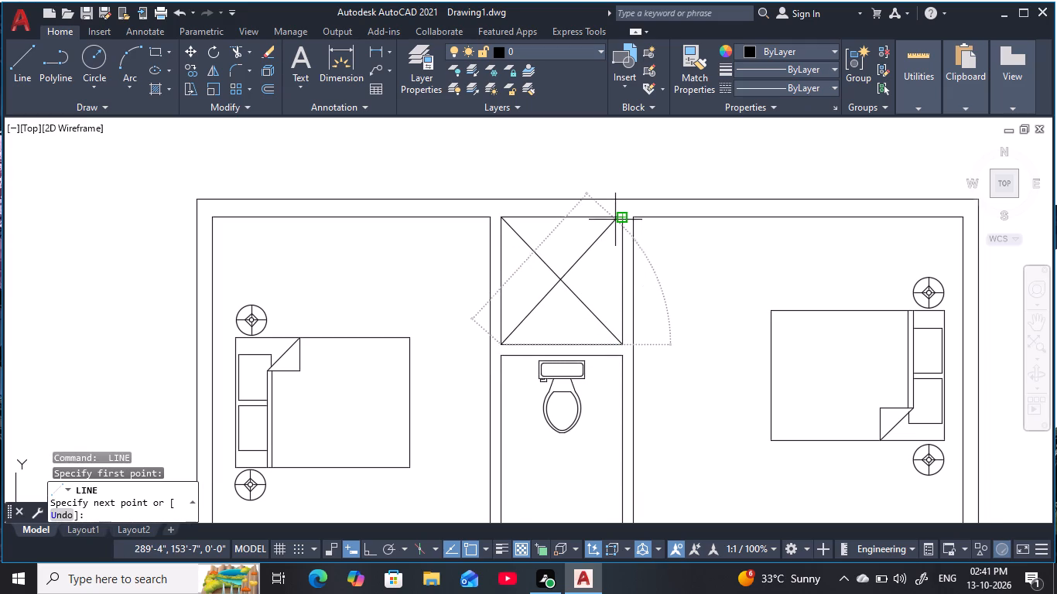
key(Escape)
key(Escape)
key(Escape)
scroll(603, 359, down, 2)
middle_drag(607, 361, 587, 260)
scroll(585, 270, down, 1)
middle_click(579, 285)
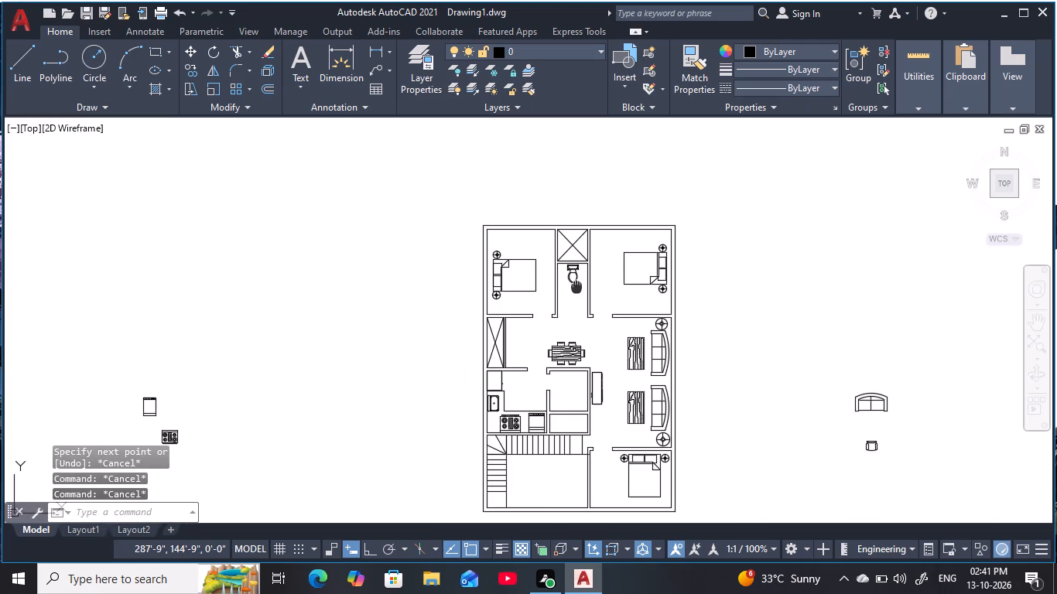
key(Escape)
key(Escape)
key(Escape)
key(Escape)
key(Escape)
key(Escape)
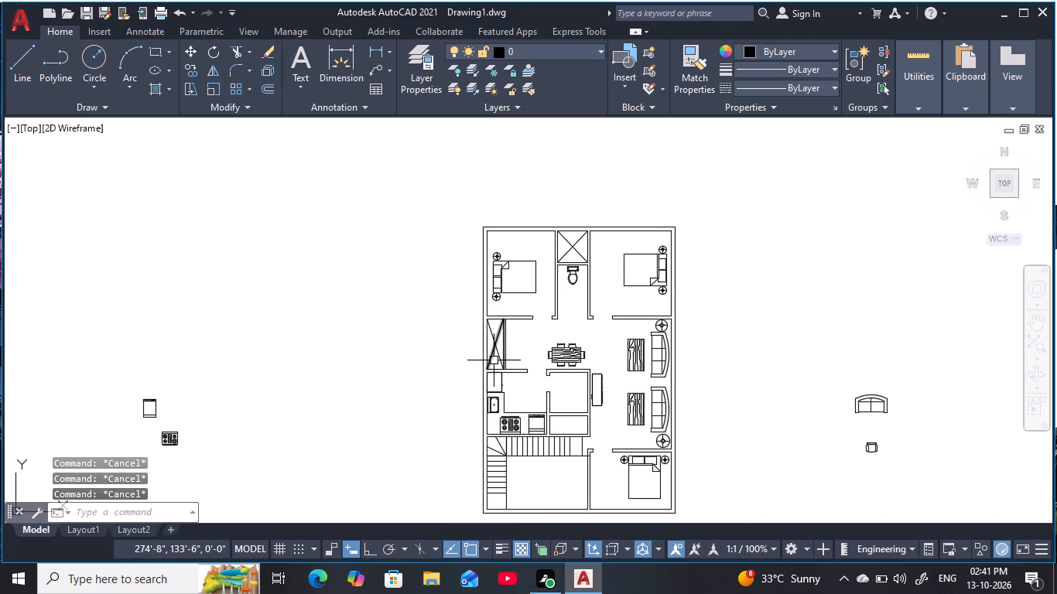
Offset the inner face of the northwest bedroom's east wall 6" west into the room.
scroll(536, 282, down, 1)
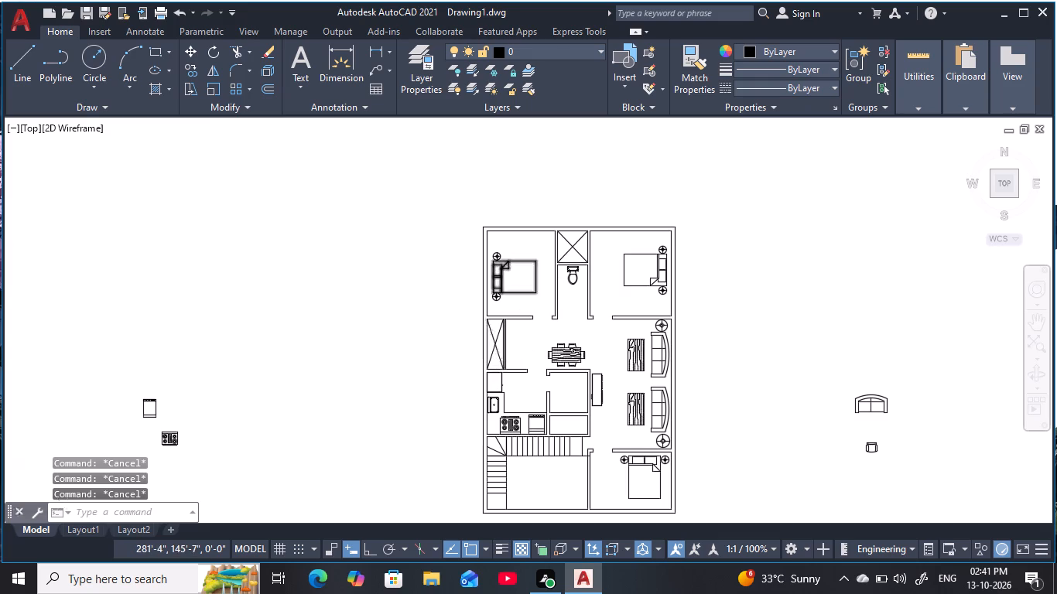
scroll(534, 258, up, 3)
middle_drag(534, 262, 527, 303)
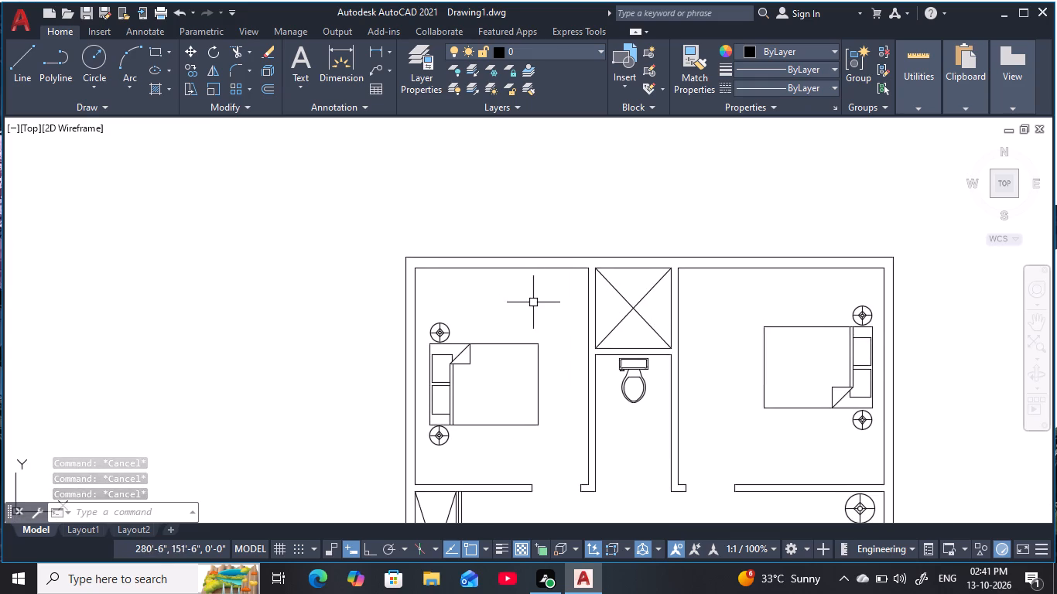
scroll(550, 286, up, 2)
middle_drag(550, 286, 549, 293)
key(Escape)
key(Escape)
key(Escape)
text(oo)
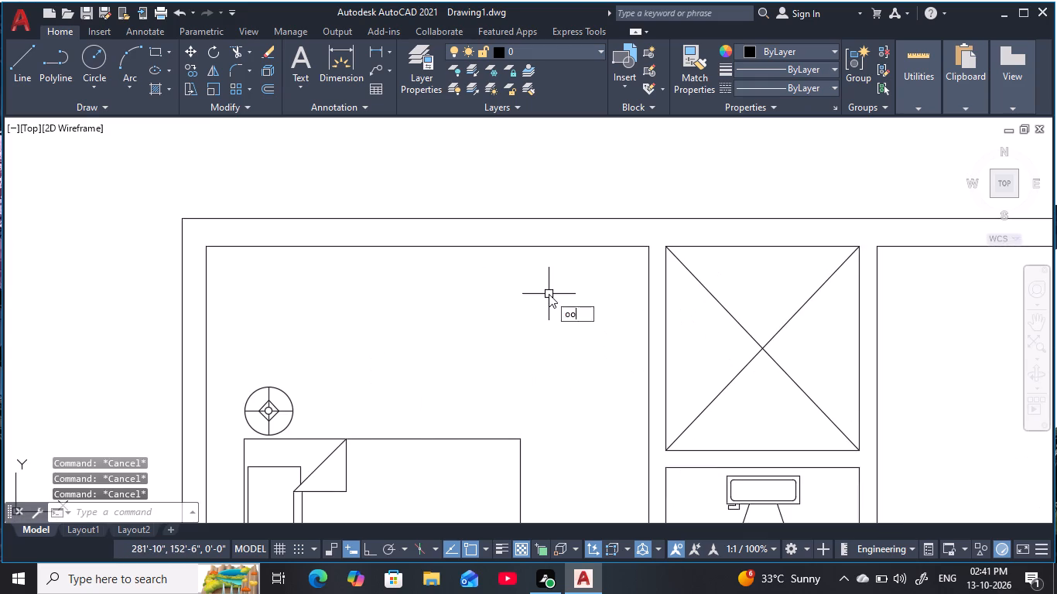
key(Escape)
key(Escape)
key(Escape)
key(Escape)
text(o)
key(space)
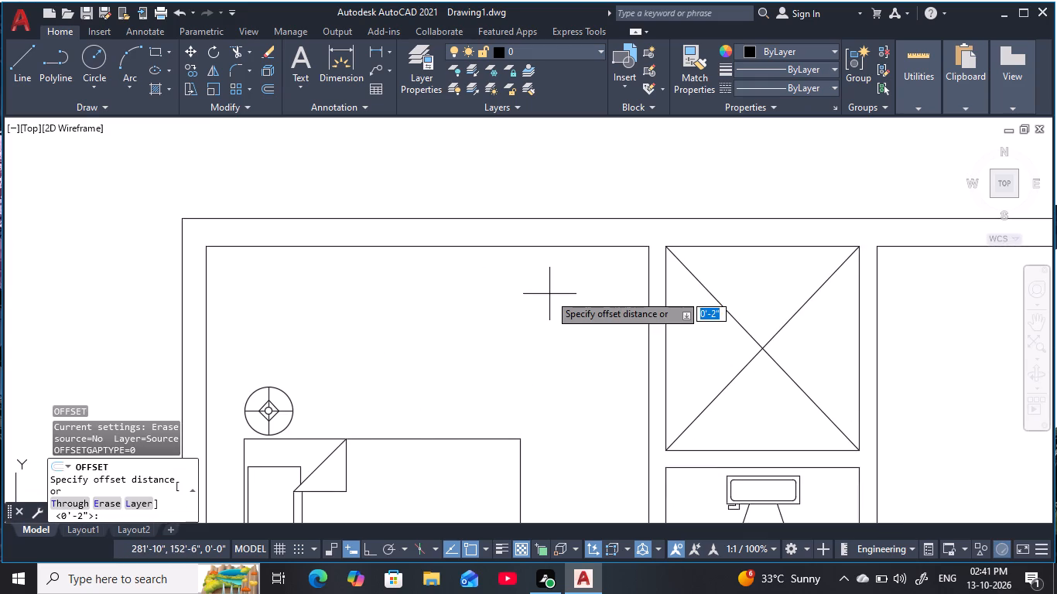
text(6)
key(space)
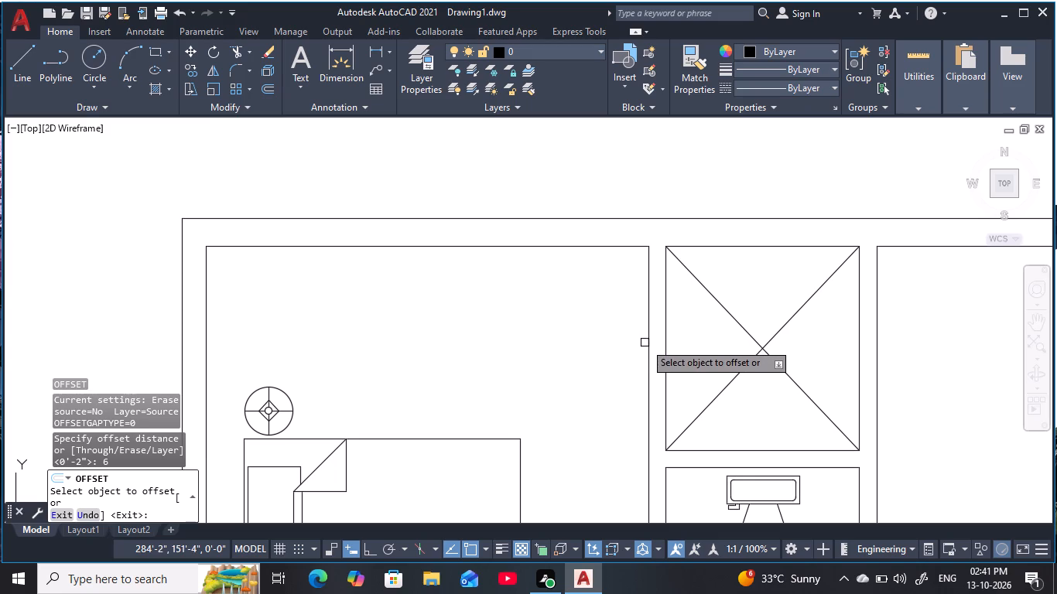
click(647, 346)
click(477, 327)
key(Escape)
key(Escape)
key(Escape)
key(Escape)
key(Escape)
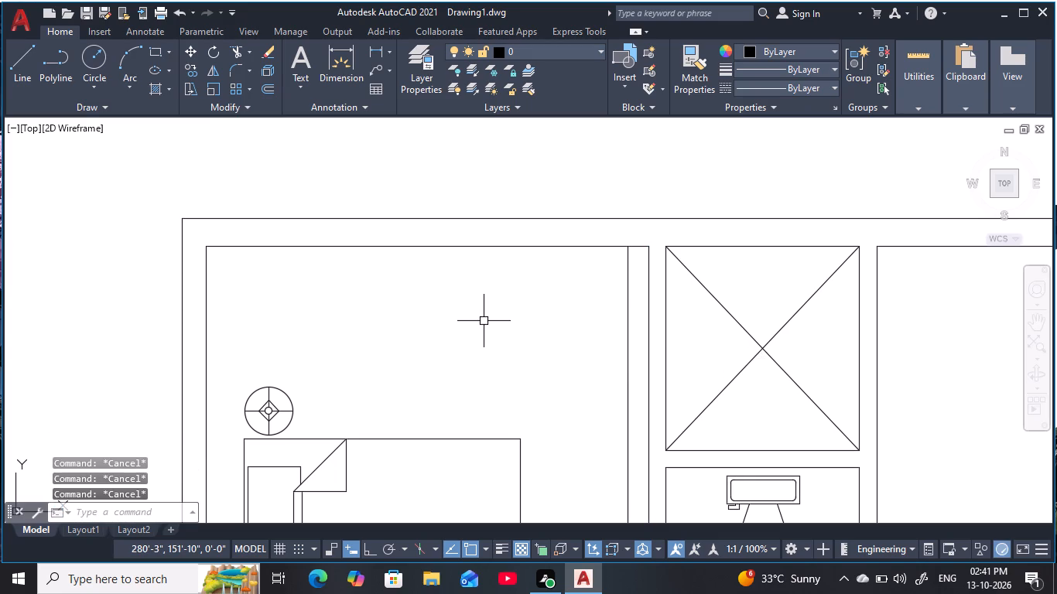
Offset the new line beside the northwest bedroom's east wall 4' further west.
text(o)
key(space)
key(Escape)
key(Escape)
key(Escape)
key(Escape)
text(o 4)
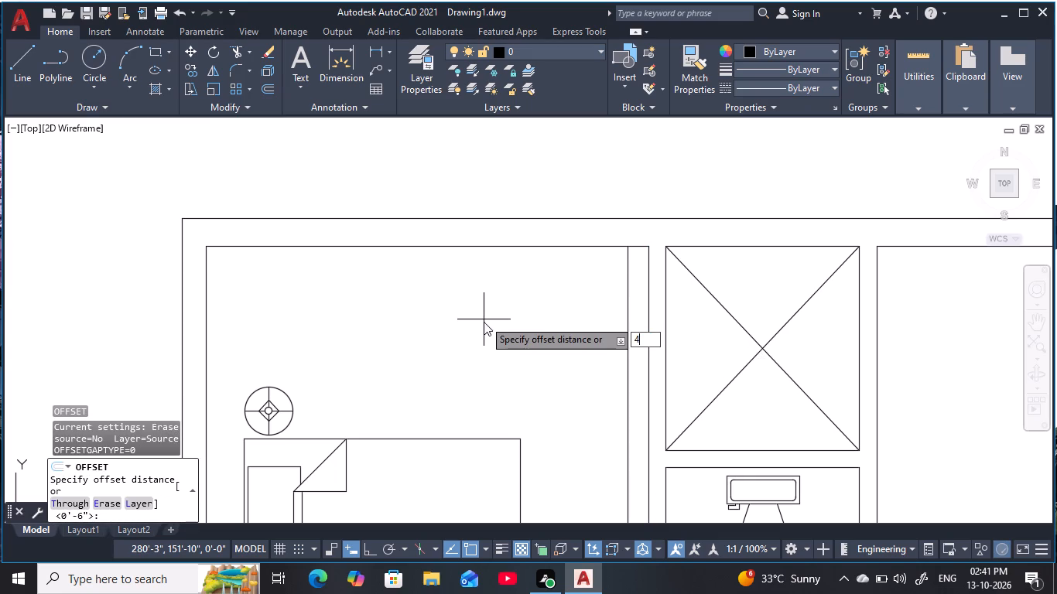
key(apostrophe)
key(space)
click(628, 339)
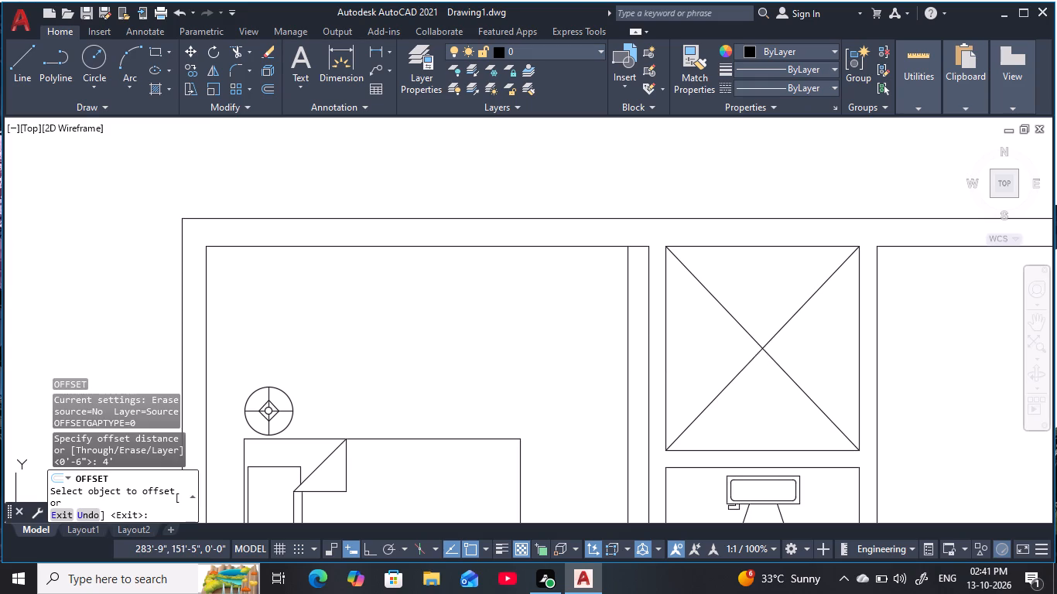
click(448, 348)
key(Escape)
key(Escape)
key(Escape)
key(Escape)
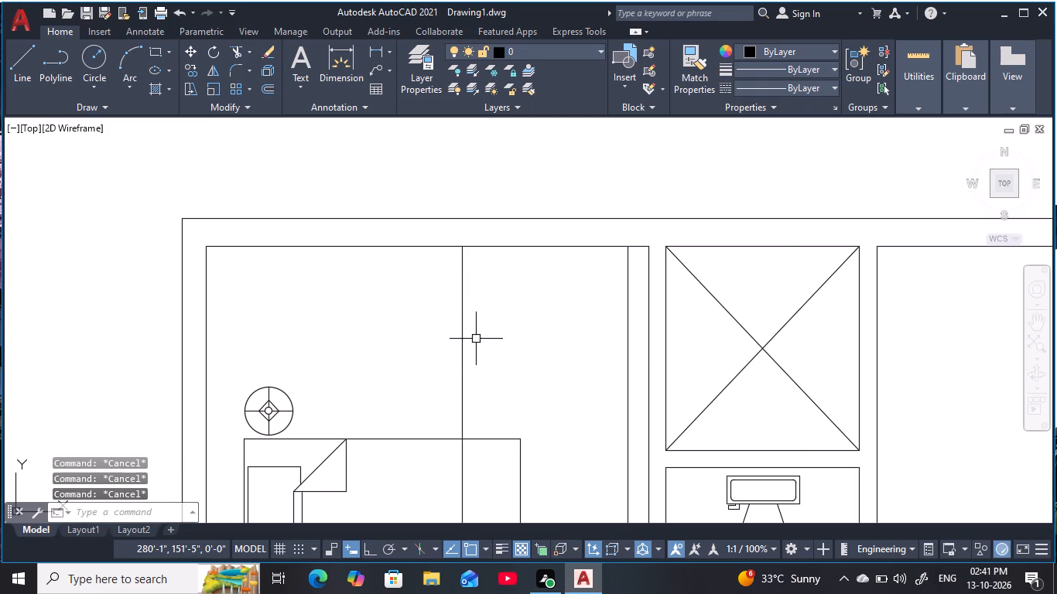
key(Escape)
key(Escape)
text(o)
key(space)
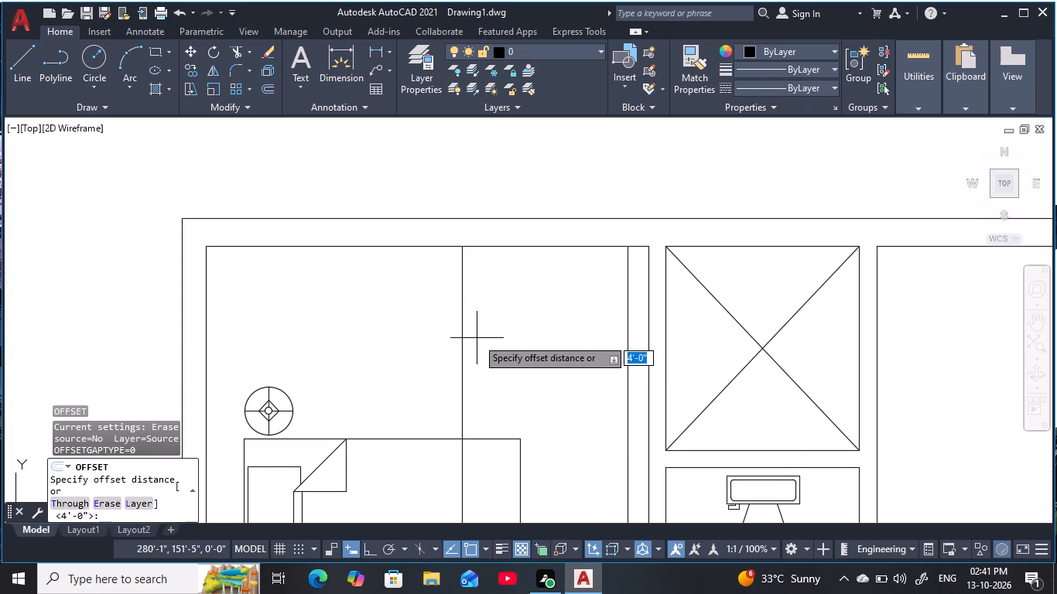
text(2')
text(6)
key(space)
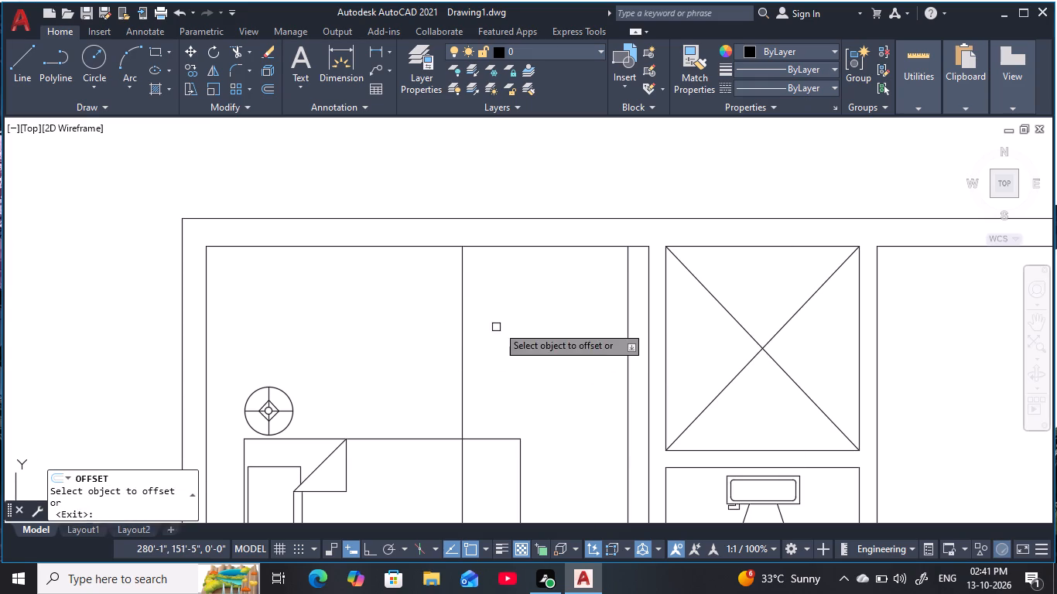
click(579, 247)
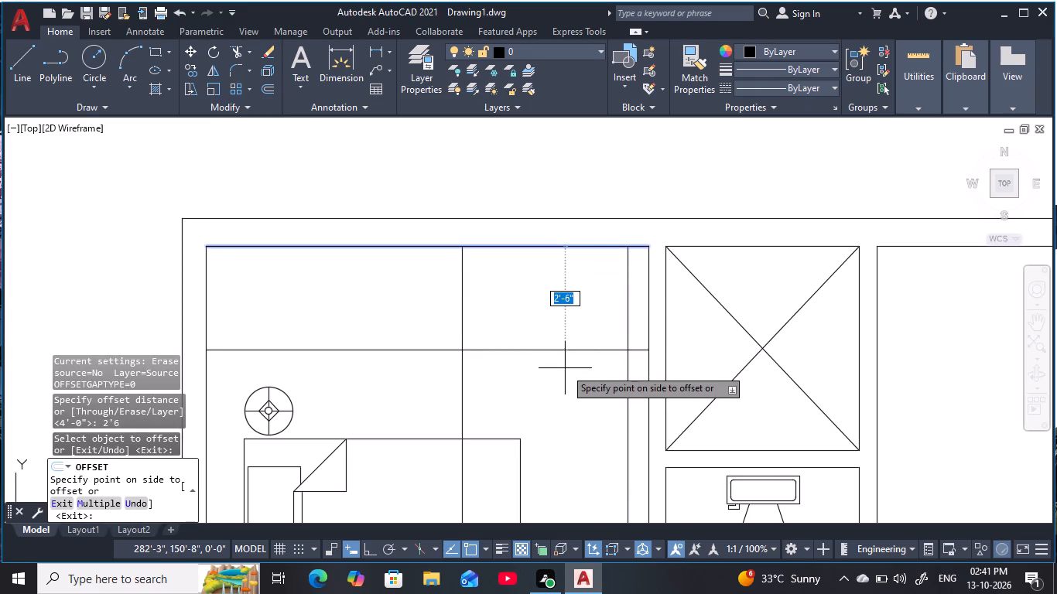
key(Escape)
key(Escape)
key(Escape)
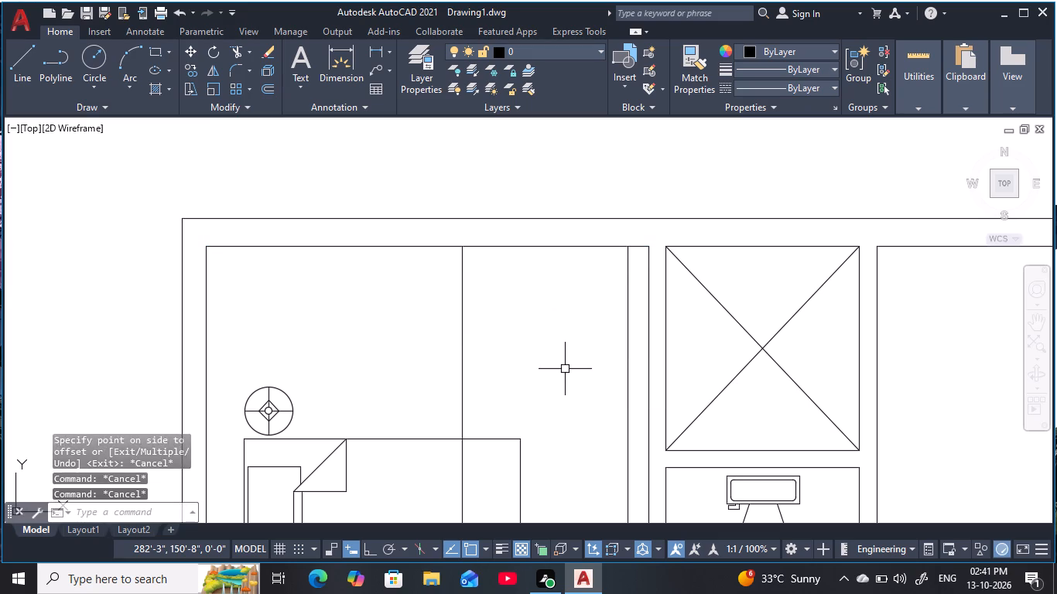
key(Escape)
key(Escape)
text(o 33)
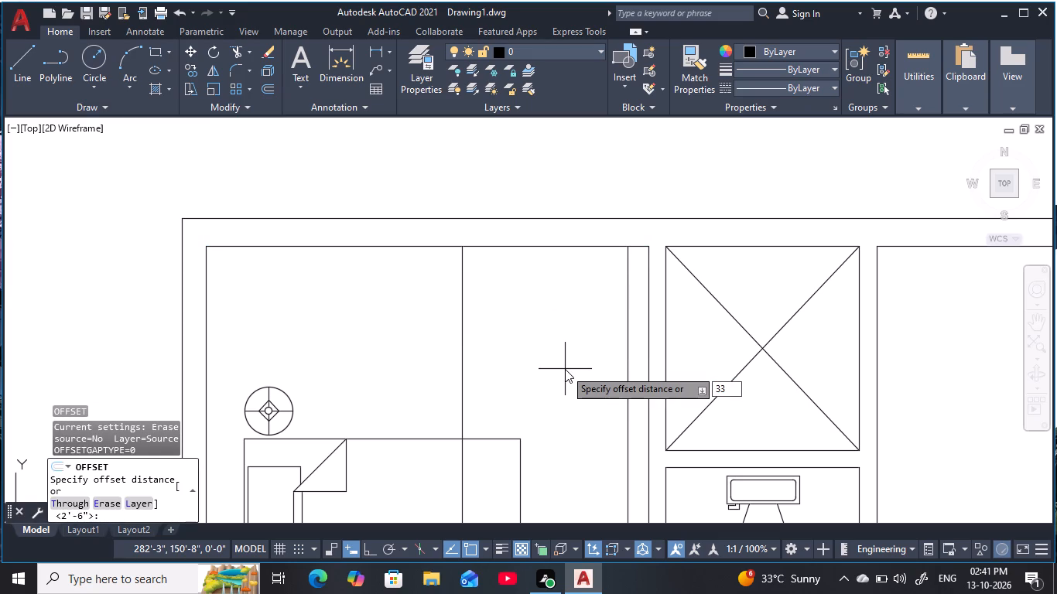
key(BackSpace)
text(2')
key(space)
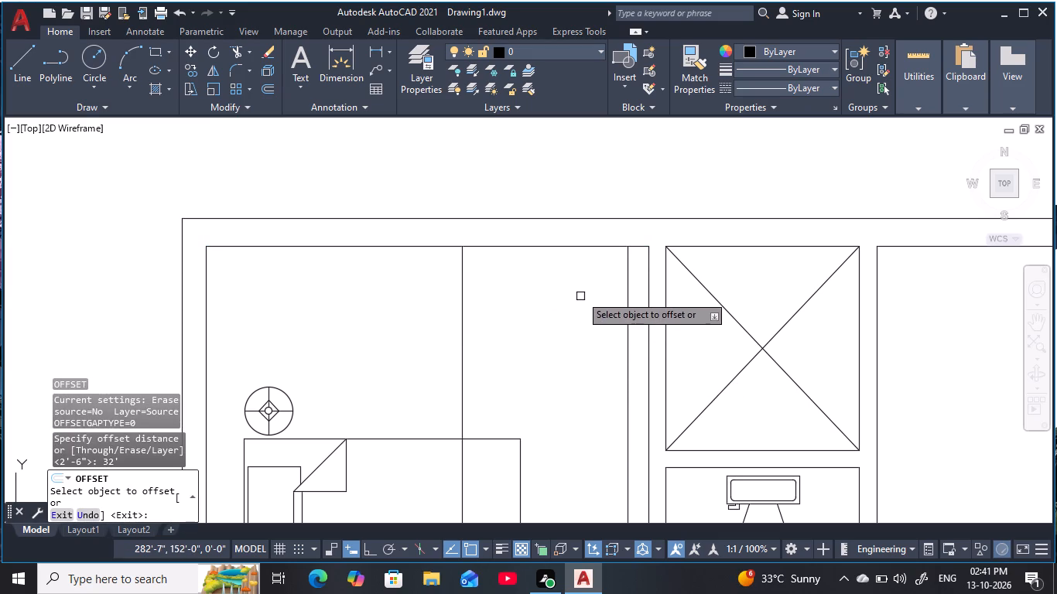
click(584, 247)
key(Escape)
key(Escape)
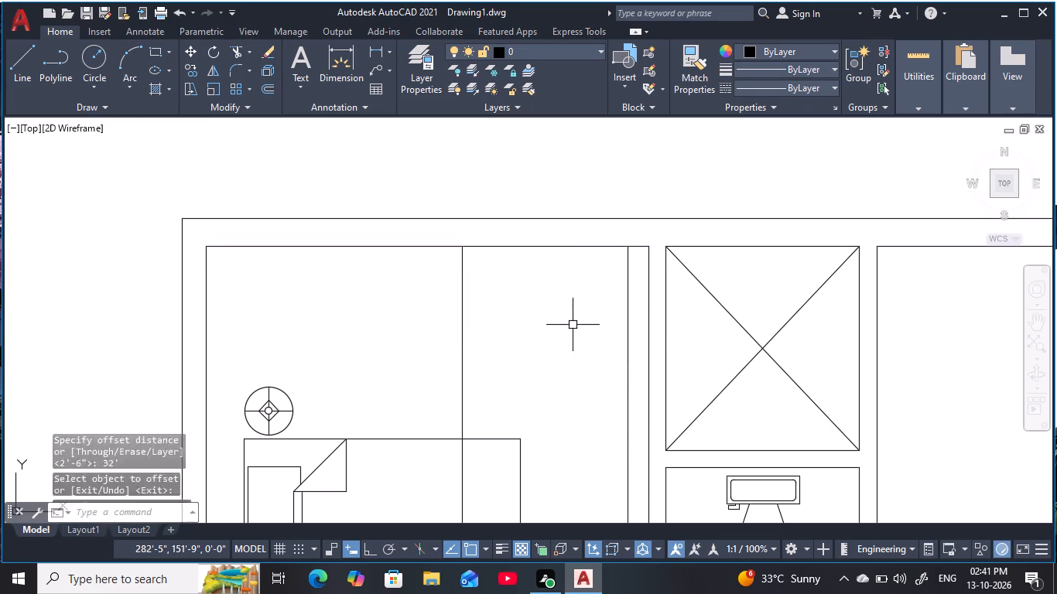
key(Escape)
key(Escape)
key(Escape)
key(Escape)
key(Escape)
Offset the inner face of the northwest bedroom's north wall 2' south into the room.
key(o)
key(space)
text(2')
key(space)
click(570, 247)
click(568, 337)
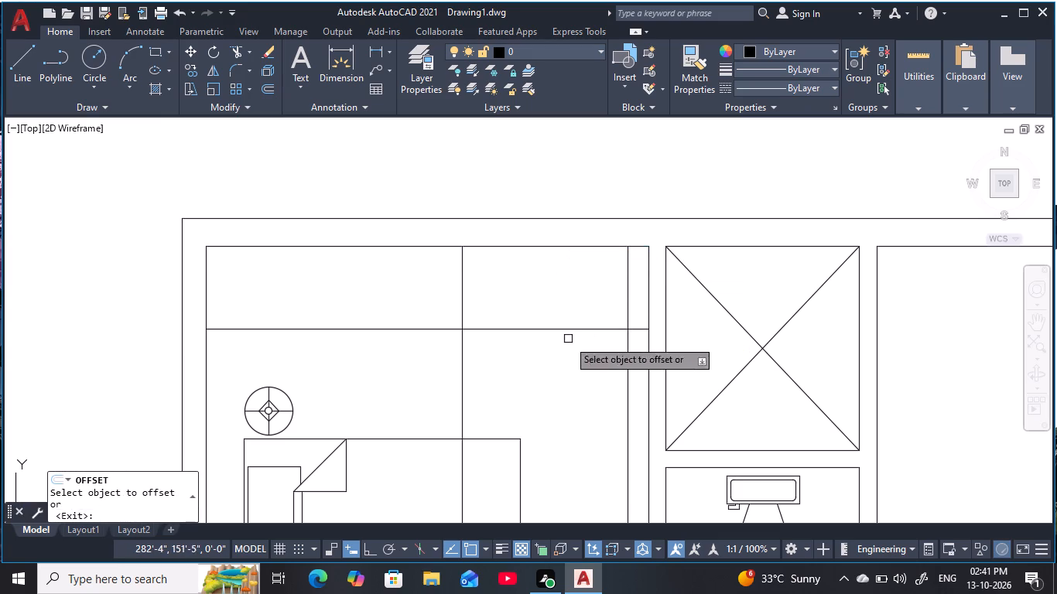
key(Escape)
key(Escape)
key(Escape)
key(Escape)
key(Escape)
key(Escape)
key(Escape)
key(Escape)
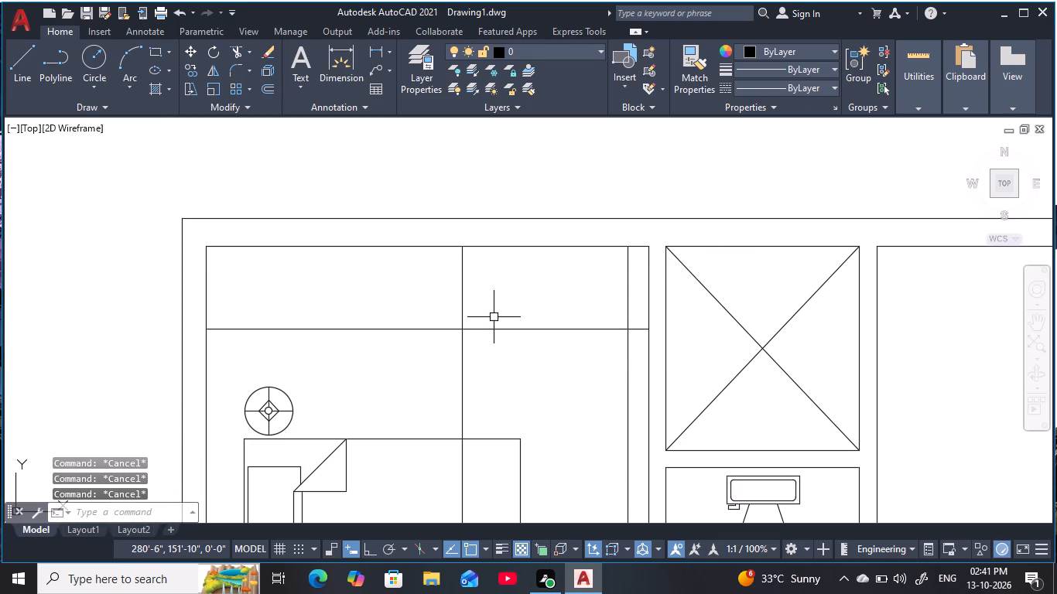
Trim the offset lines in the northwest bedroom to form a 4' by 2' rectangle against the north wall.
key(t)
text(r)
key(space)
click(428, 346)
click(421, 323)
click(487, 381)
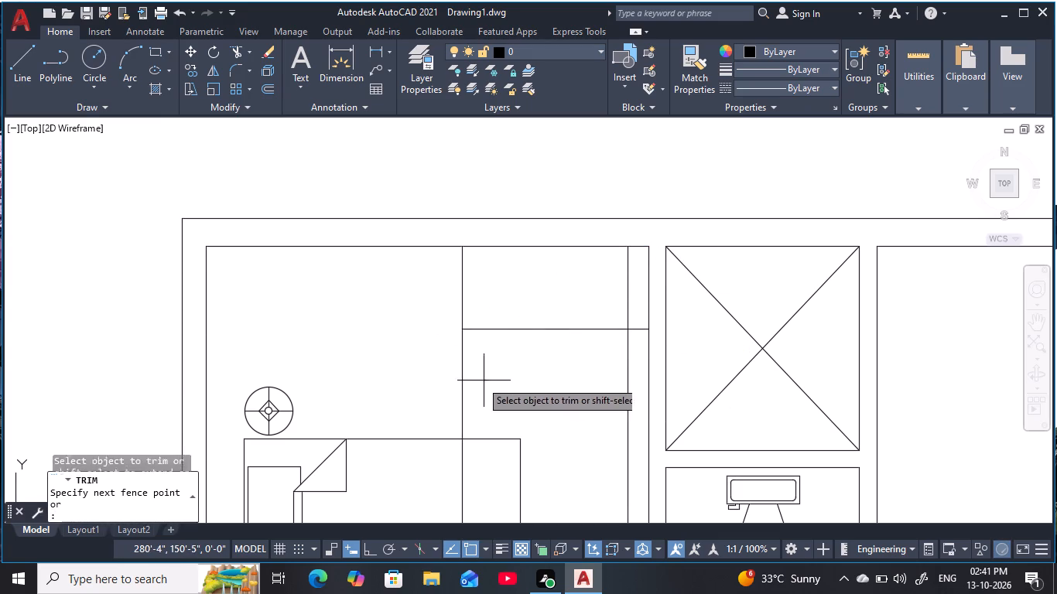
click(436, 377)
click(630, 351)
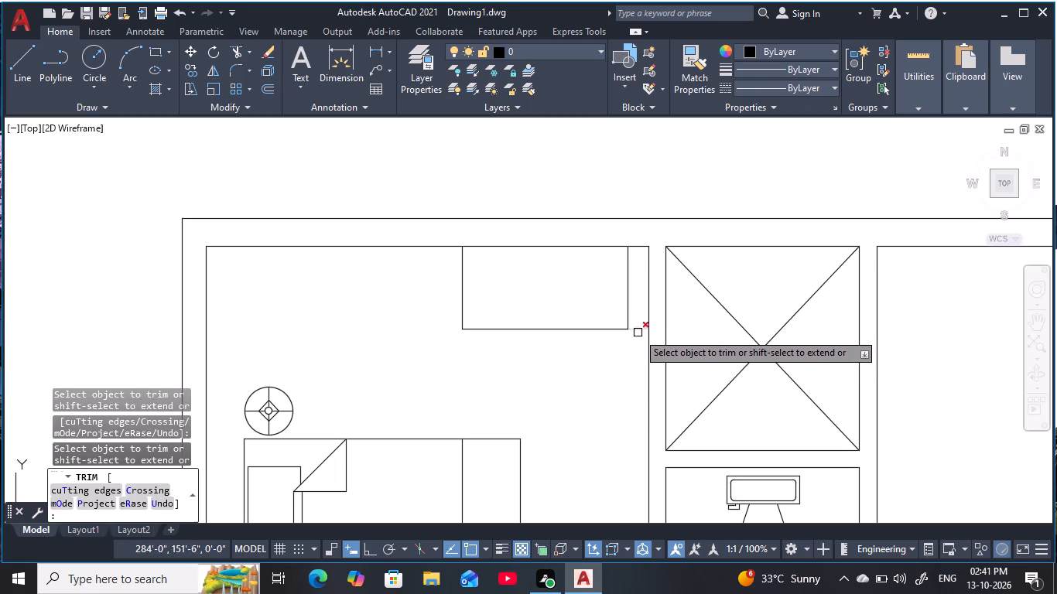
click(638, 329)
Trim away the leftover vertical line segments below and across the northwest bedroom's bed.
scroll(574, 390, down, 2)
middle_drag(573, 381, 642, 269)
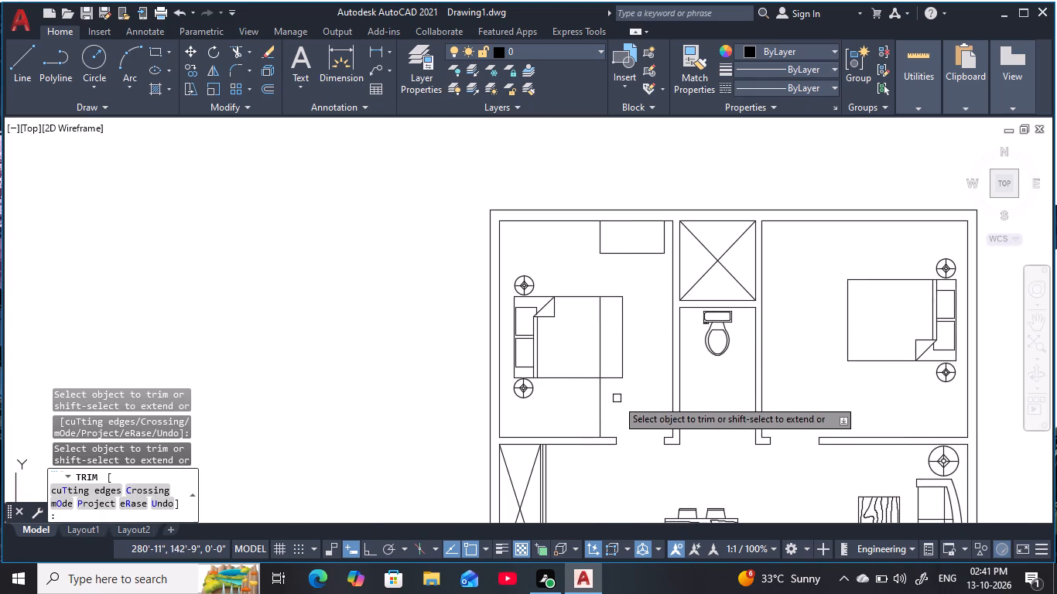
click(611, 408)
click(591, 408)
click(603, 343)
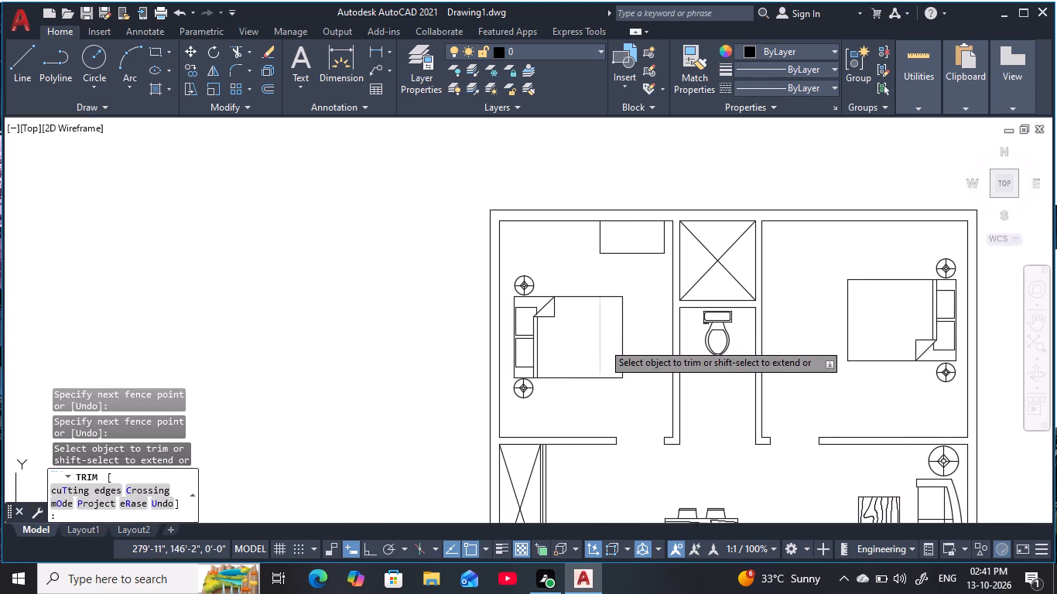
scroll(639, 353, down, 1)
middle_drag(639, 353, 582, 367)
scroll(599, 307, up, 2)
key(Escape)
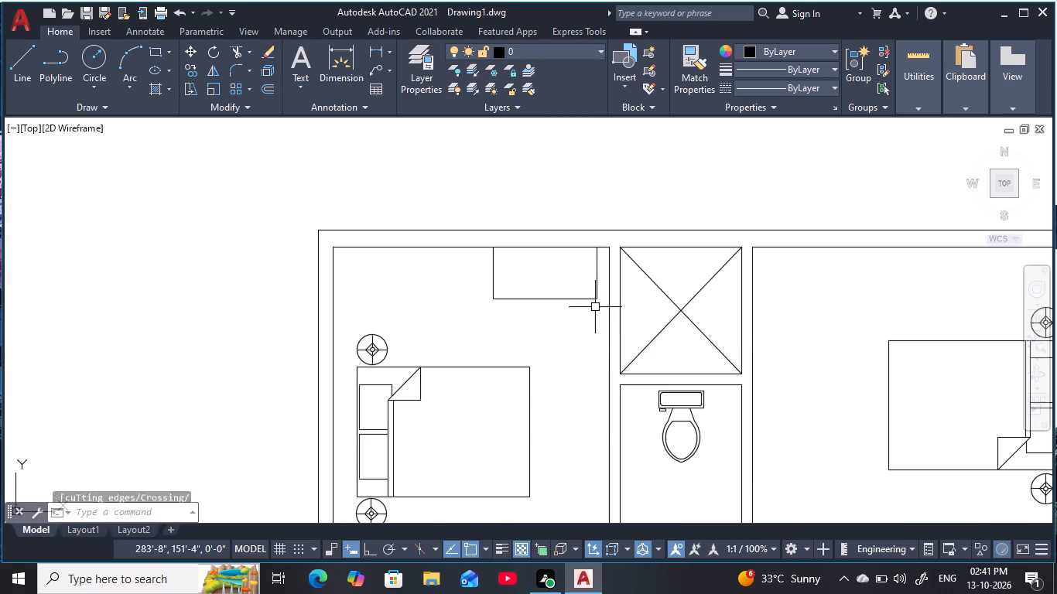
key(Escape)
Copy the 4' by 2' rectangle from its northwest corner onto the northeast bedroom's north wall, near that room's west wall.
middle_drag(584, 314, 608, 401)
scroll(584, 314, up, 1)
key(Escape)
key(Escape)
key(Escape)
key(Escape)
click(446, 282)
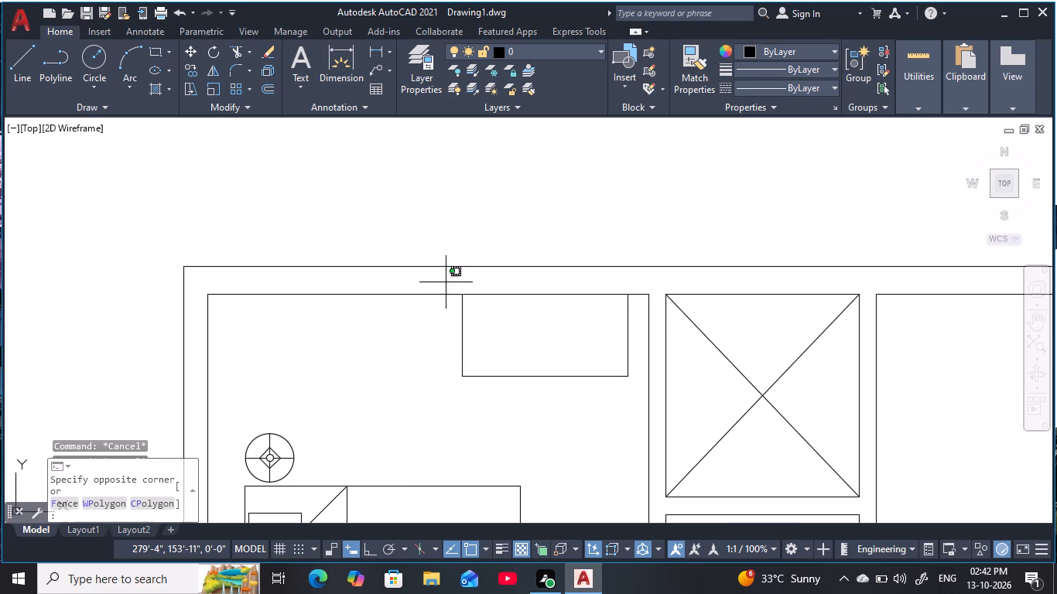
click(641, 443)
text(co)
key(space)
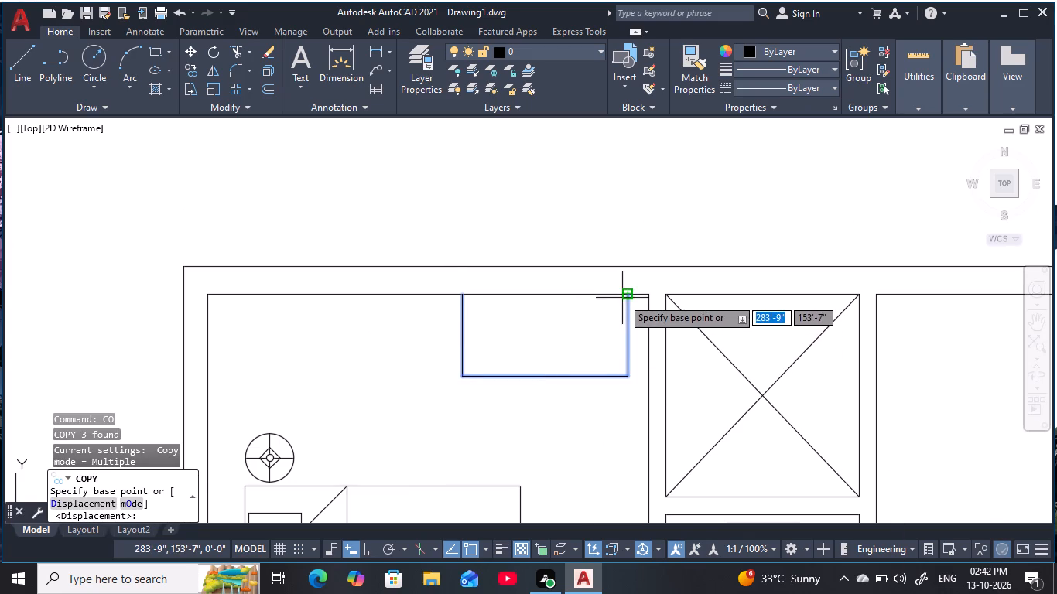
click(464, 296)
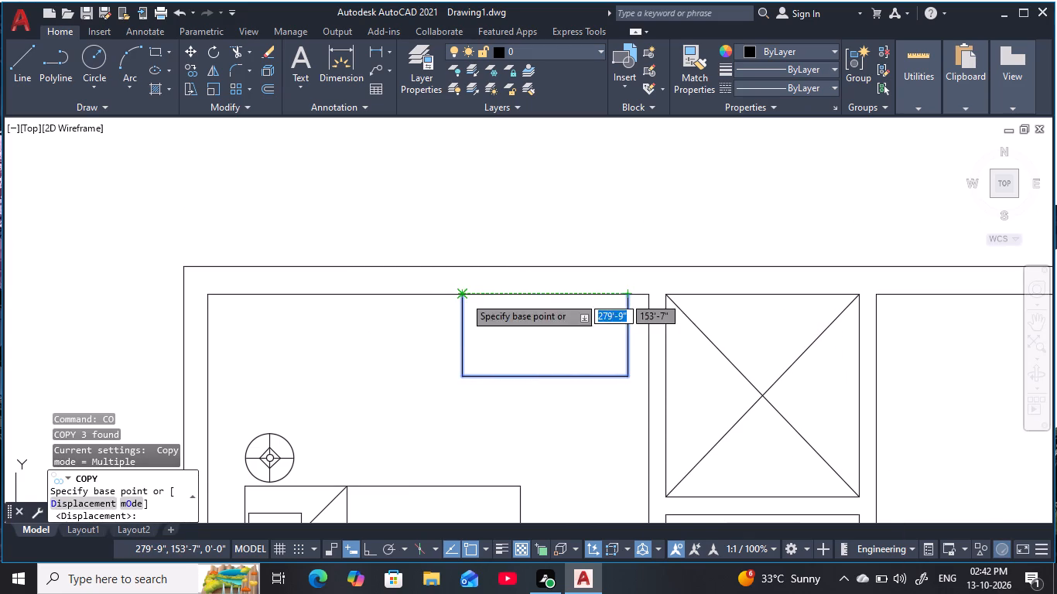
middle_drag(854, 316, 833, 319)
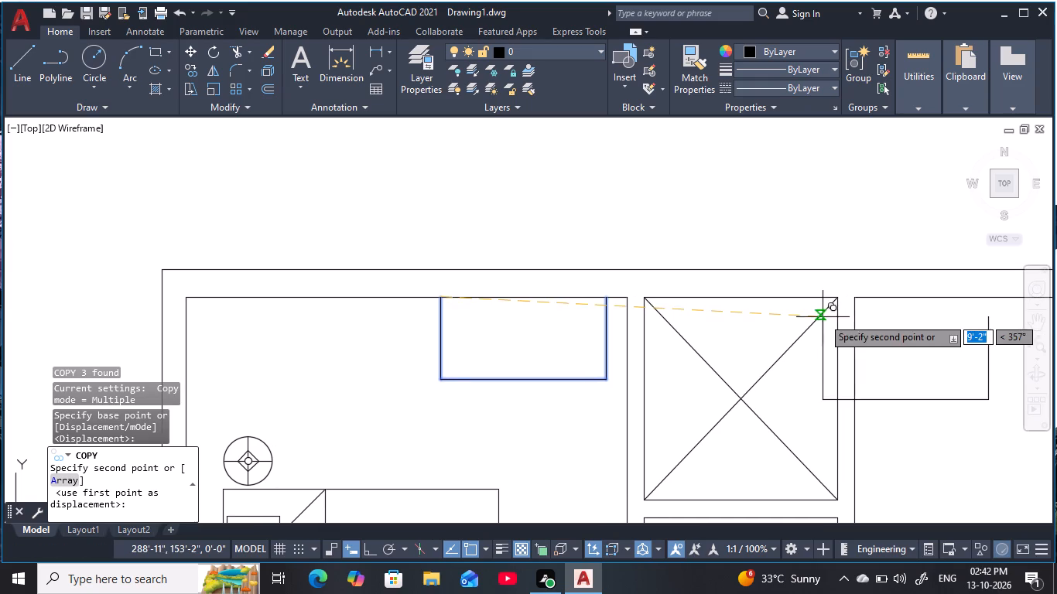
middle_drag(816, 319, 755, 353)
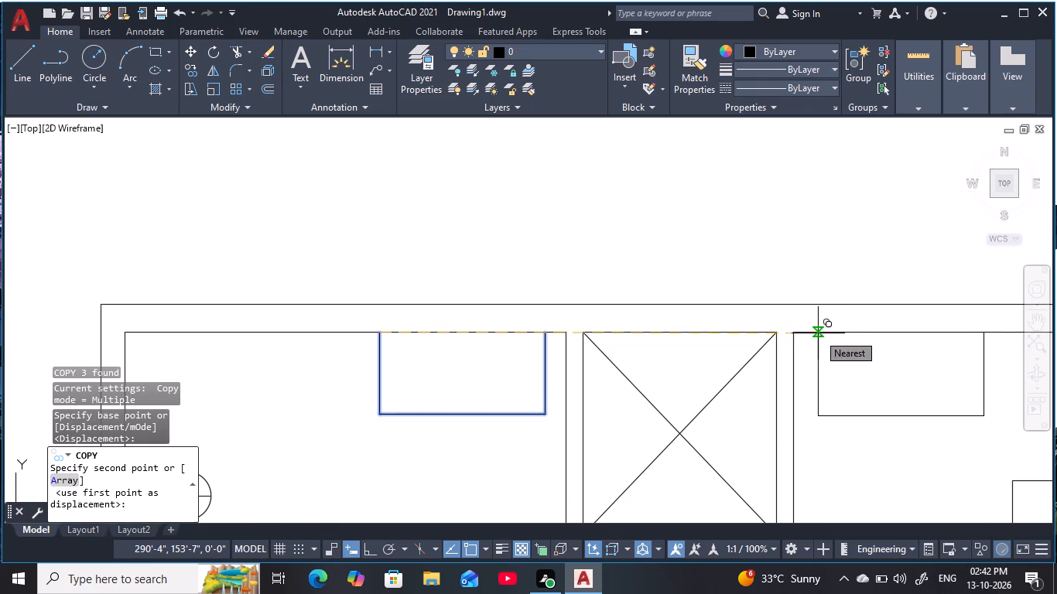
click(821, 335)
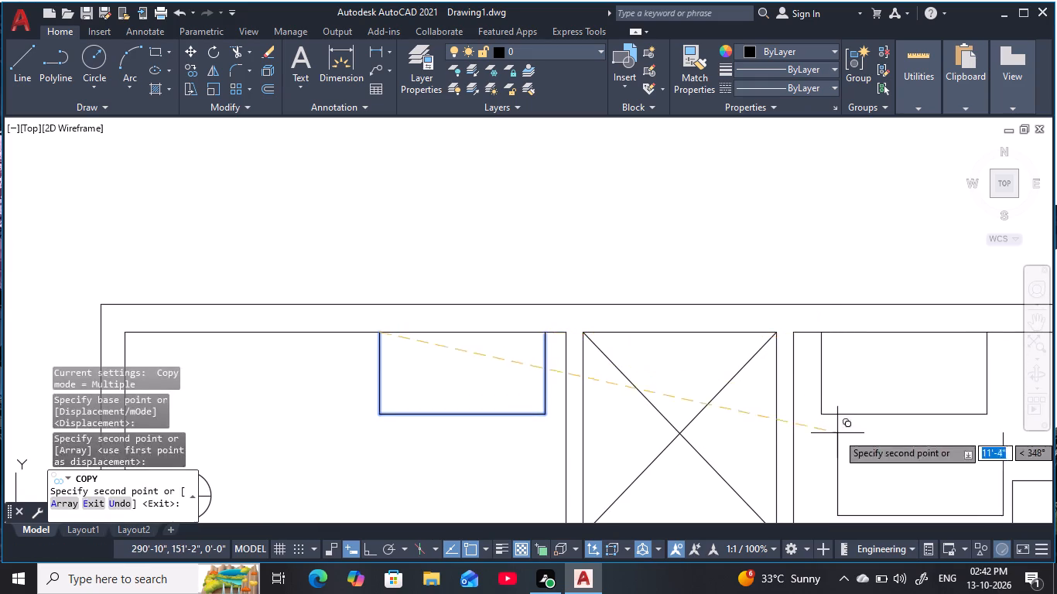
key(Escape)
key(Escape)
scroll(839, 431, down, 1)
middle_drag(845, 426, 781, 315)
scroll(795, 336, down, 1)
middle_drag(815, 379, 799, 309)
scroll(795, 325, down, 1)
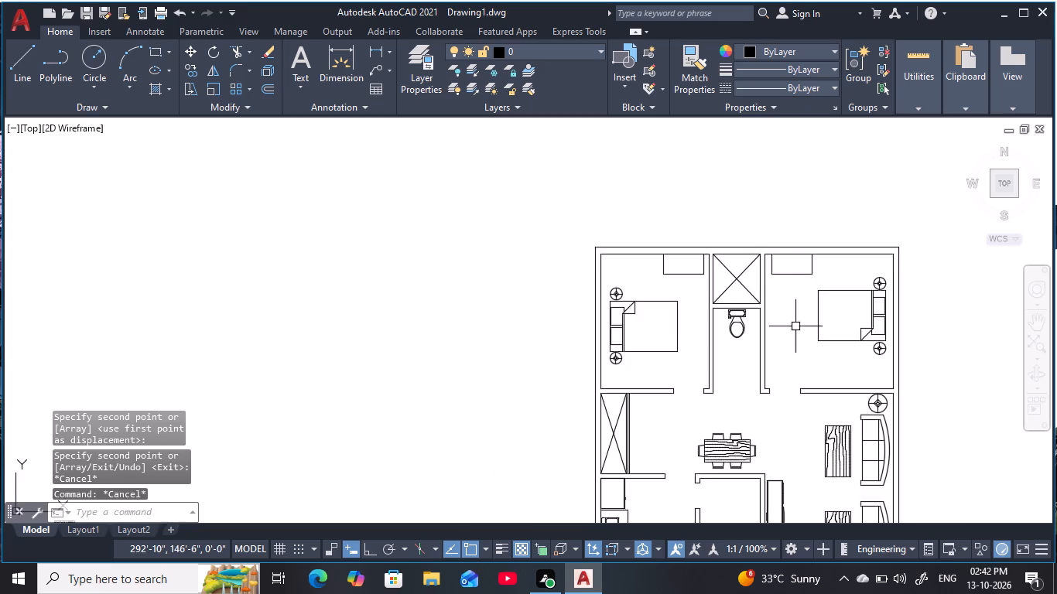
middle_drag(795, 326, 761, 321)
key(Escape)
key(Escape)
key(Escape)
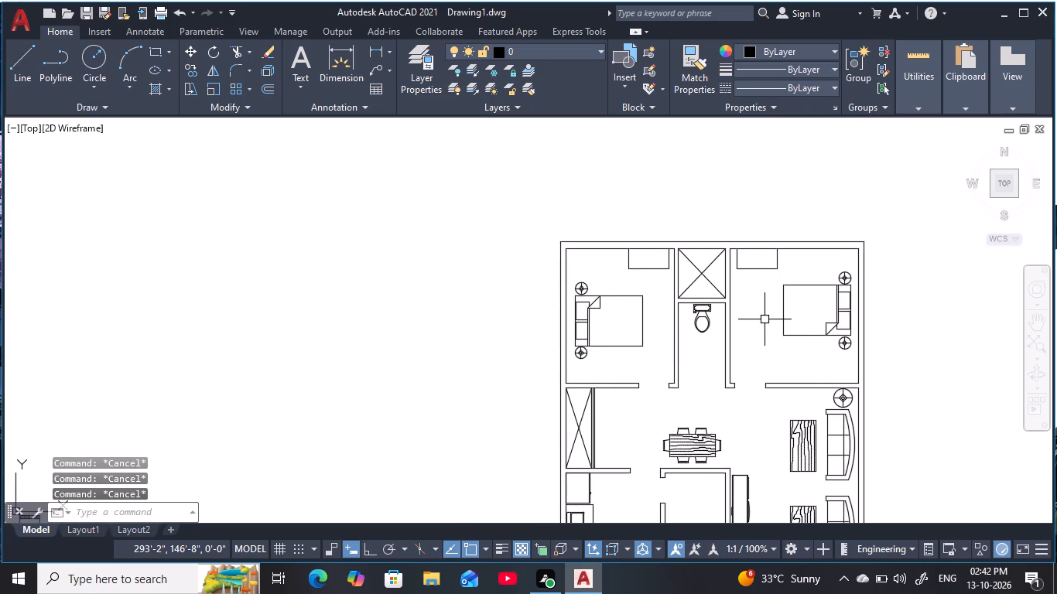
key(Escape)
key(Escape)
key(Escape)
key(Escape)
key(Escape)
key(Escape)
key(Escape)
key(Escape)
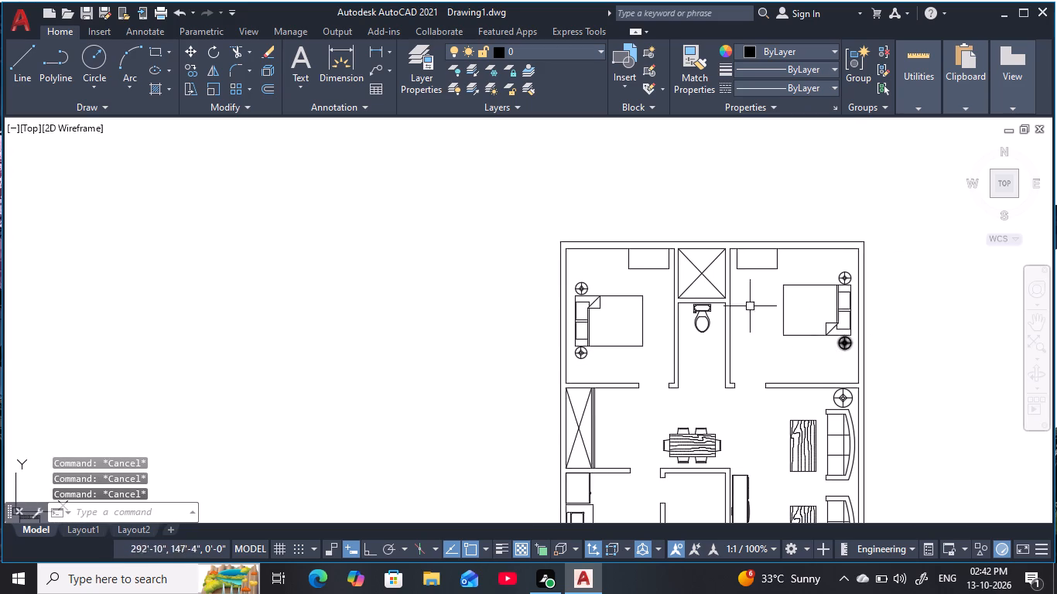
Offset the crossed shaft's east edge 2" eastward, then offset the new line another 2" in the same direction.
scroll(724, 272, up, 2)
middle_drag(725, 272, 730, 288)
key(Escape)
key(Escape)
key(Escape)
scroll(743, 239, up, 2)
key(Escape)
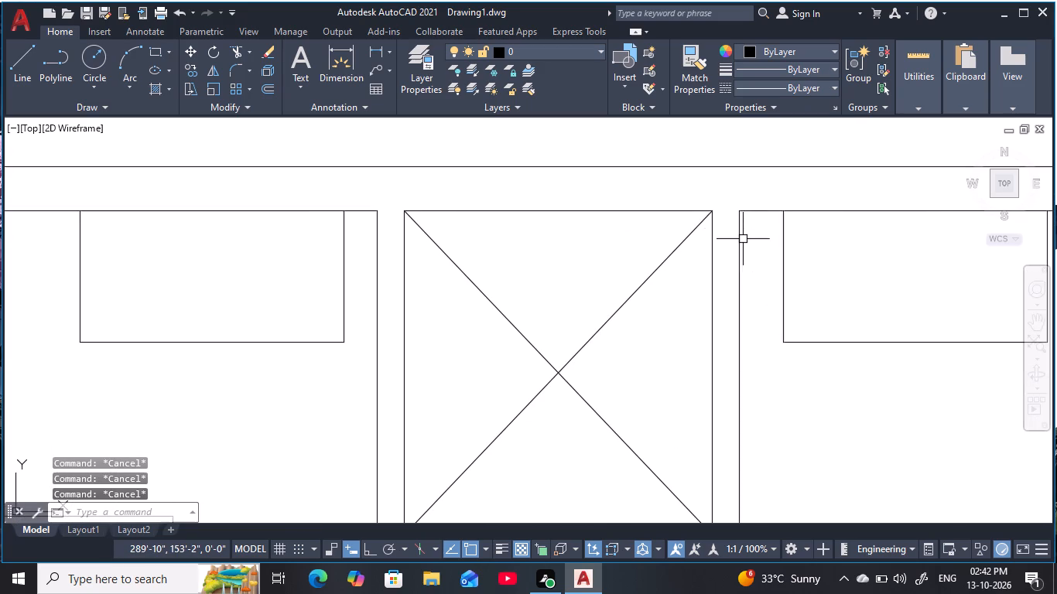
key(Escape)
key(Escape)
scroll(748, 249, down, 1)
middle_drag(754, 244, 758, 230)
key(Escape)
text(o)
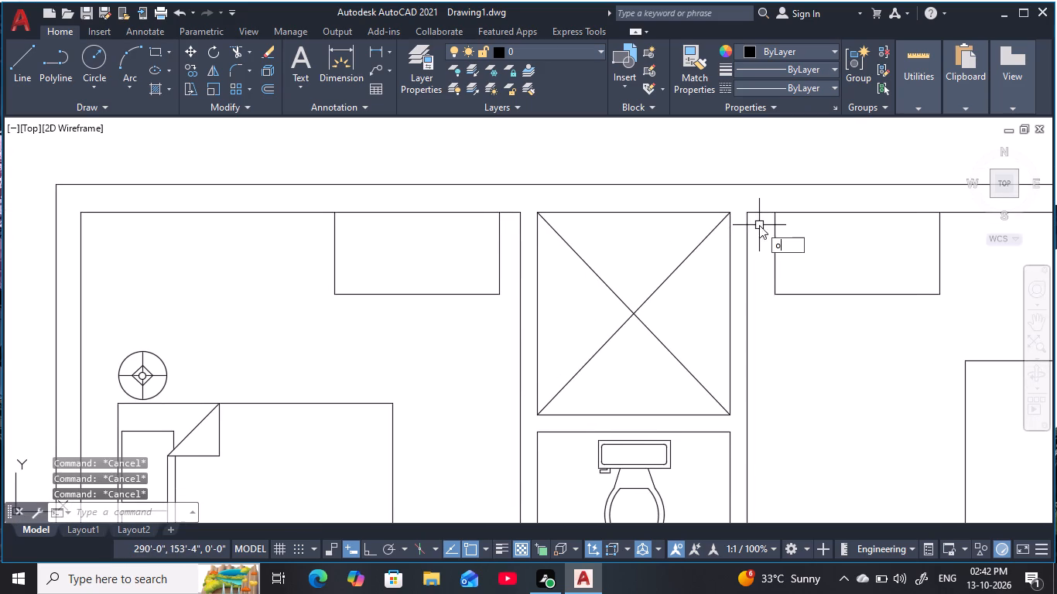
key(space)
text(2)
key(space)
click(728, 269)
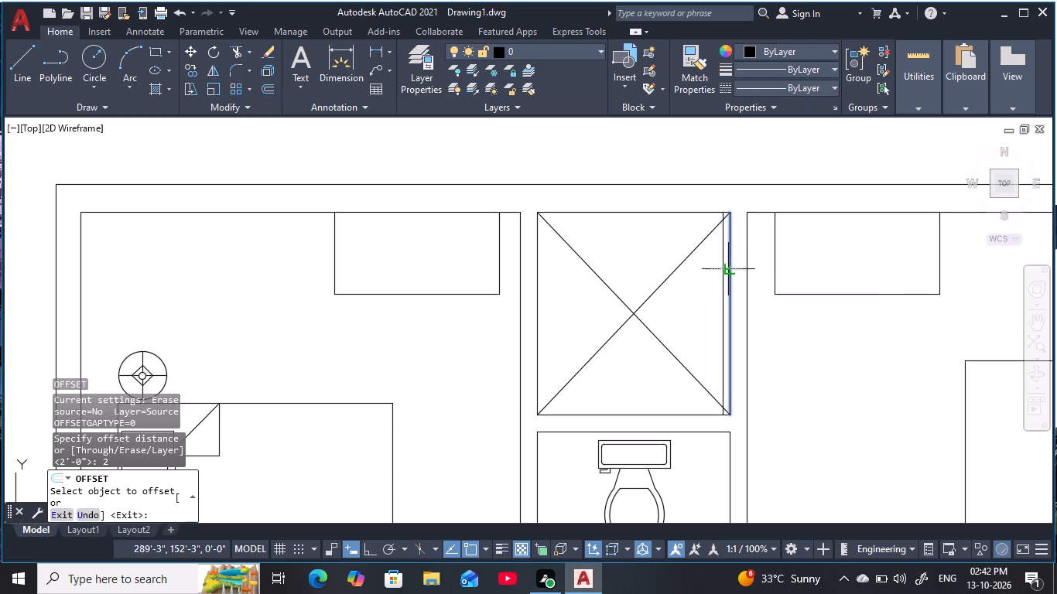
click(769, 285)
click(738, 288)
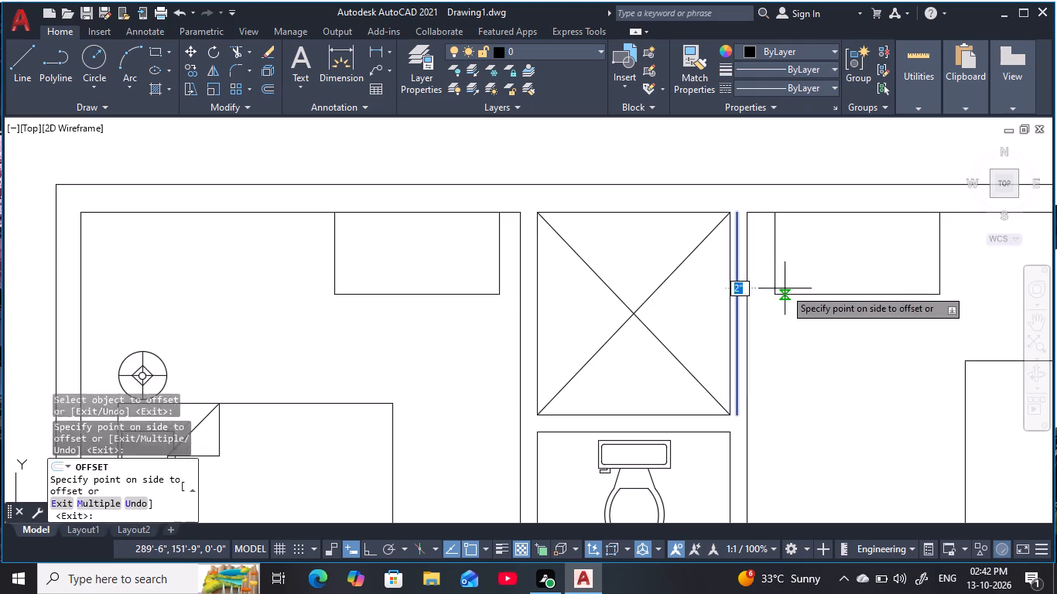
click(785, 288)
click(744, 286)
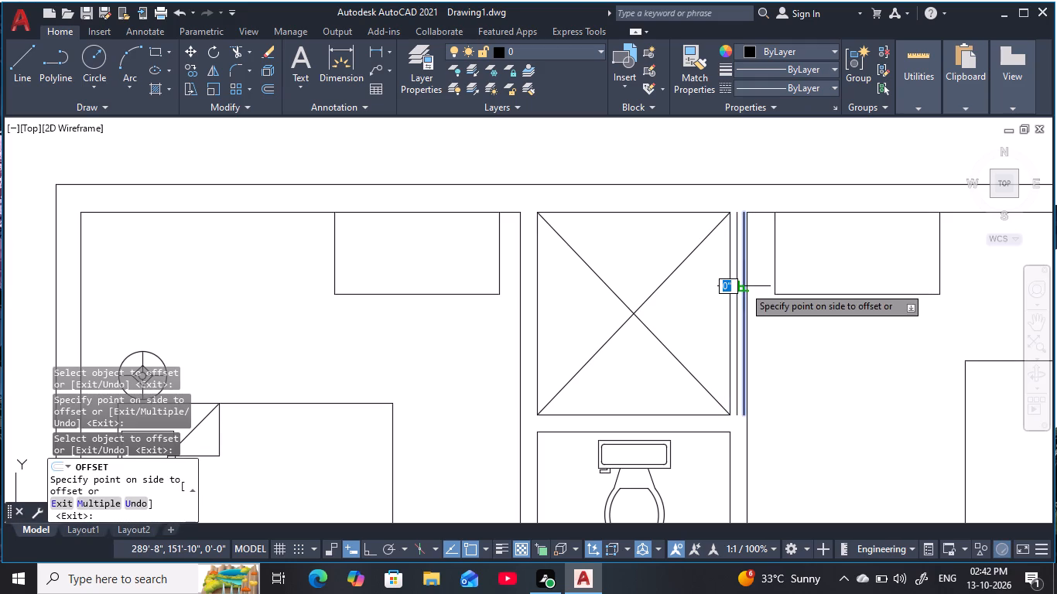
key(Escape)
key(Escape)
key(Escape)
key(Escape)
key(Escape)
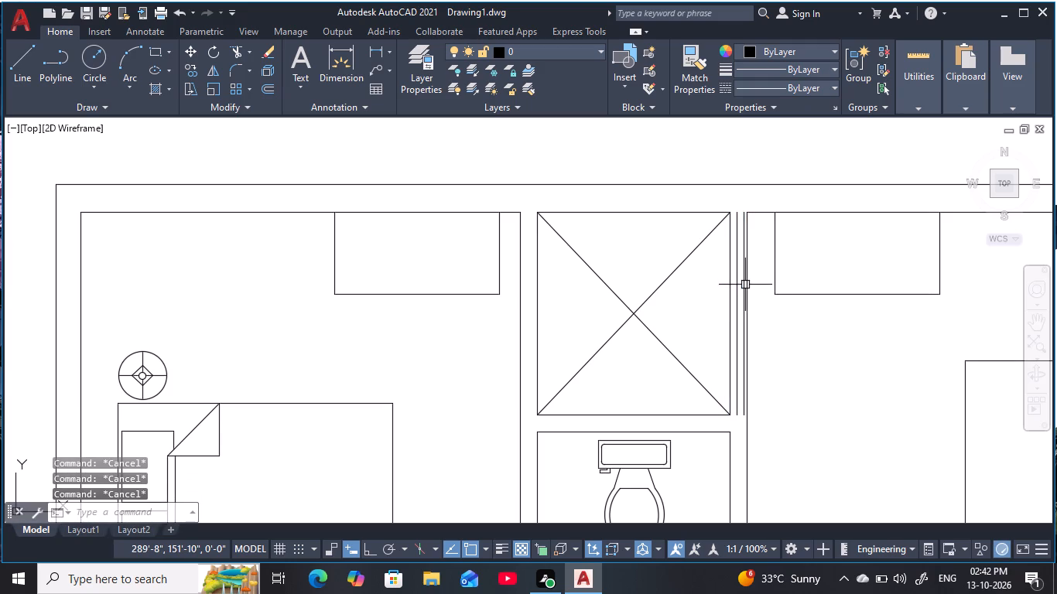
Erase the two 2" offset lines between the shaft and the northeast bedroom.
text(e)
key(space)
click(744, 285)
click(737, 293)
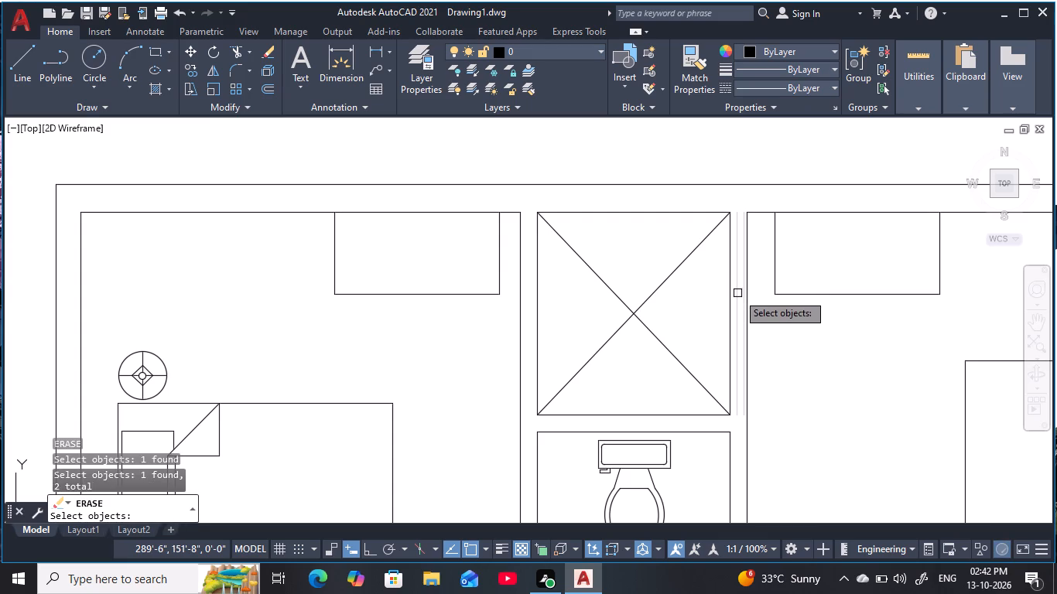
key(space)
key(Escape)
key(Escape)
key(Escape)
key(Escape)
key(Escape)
Offset the crossed shaft's east edge 1.5" eastward, then offset the new line another 1.5" eastward.
text(o 1)
key(period)
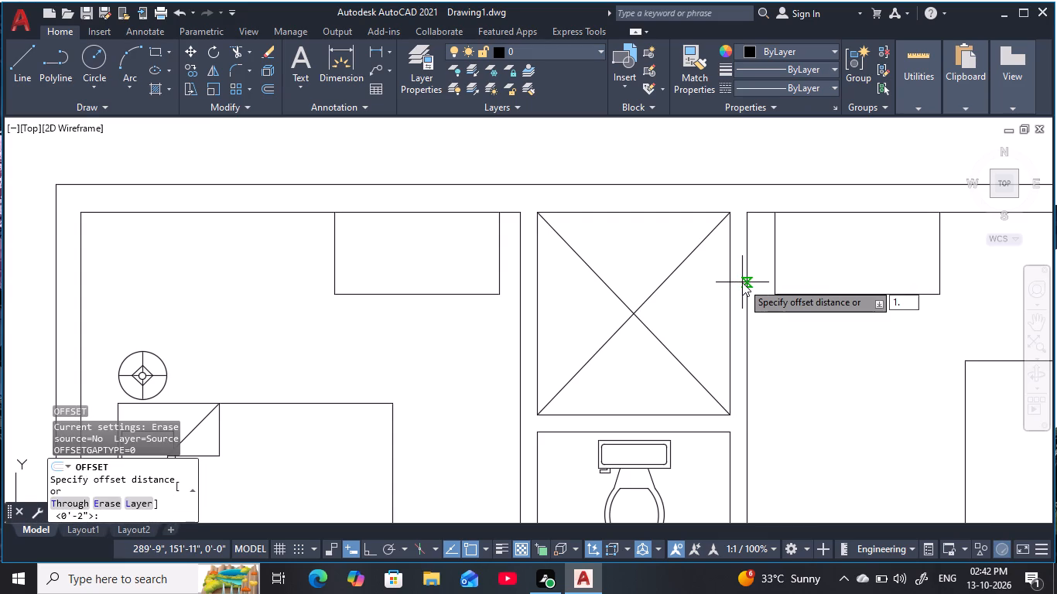
text(5)
key(space)
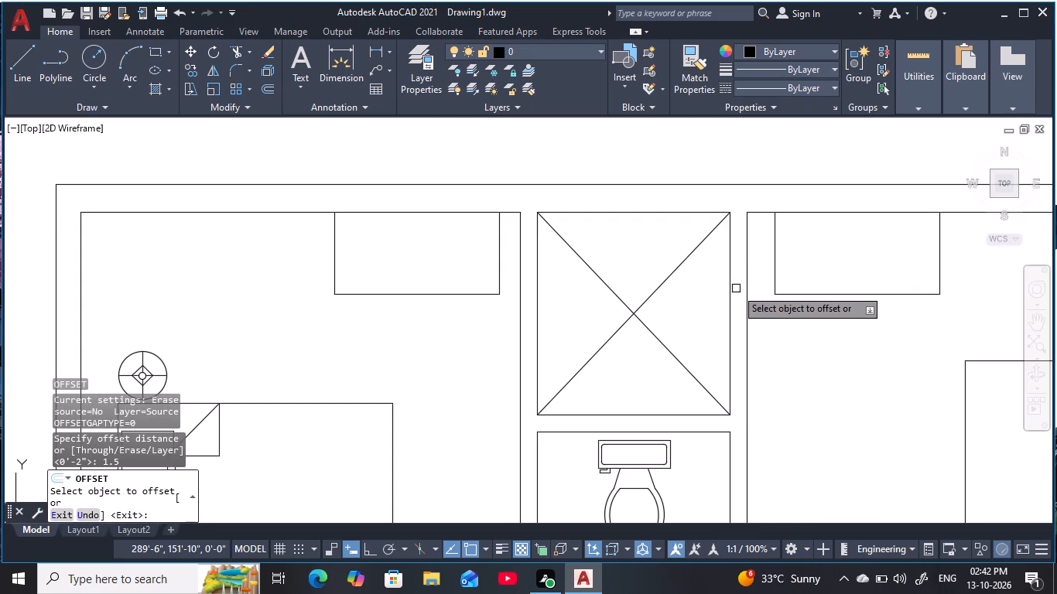
click(732, 298)
click(749, 309)
click(737, 309)
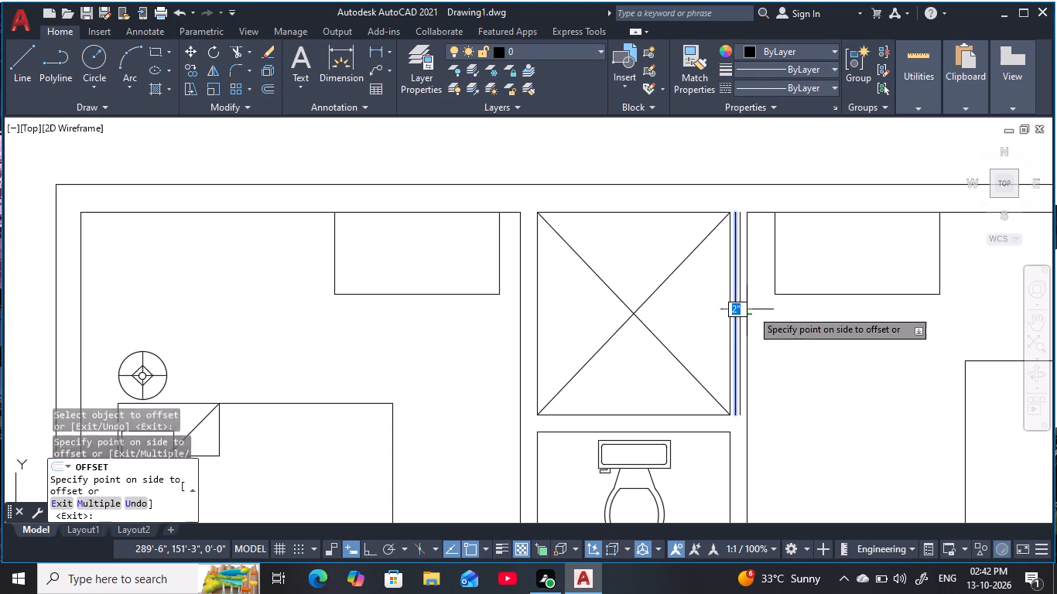
click(758, 309)
click(741, 311)
key(Escape)
key(Escape)
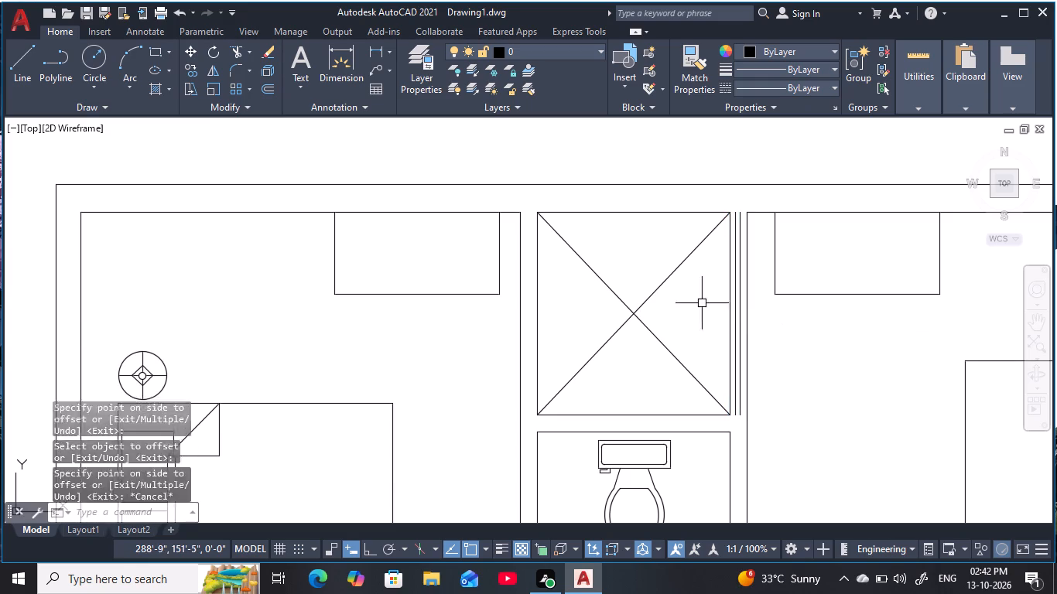
key(Escape)
key(Escape)
key(Escape)
key(Escape)
key(Escape)
key(Escape)
Offset the crossed shaft's west edge 1.5" westward into the partition.
key(space)
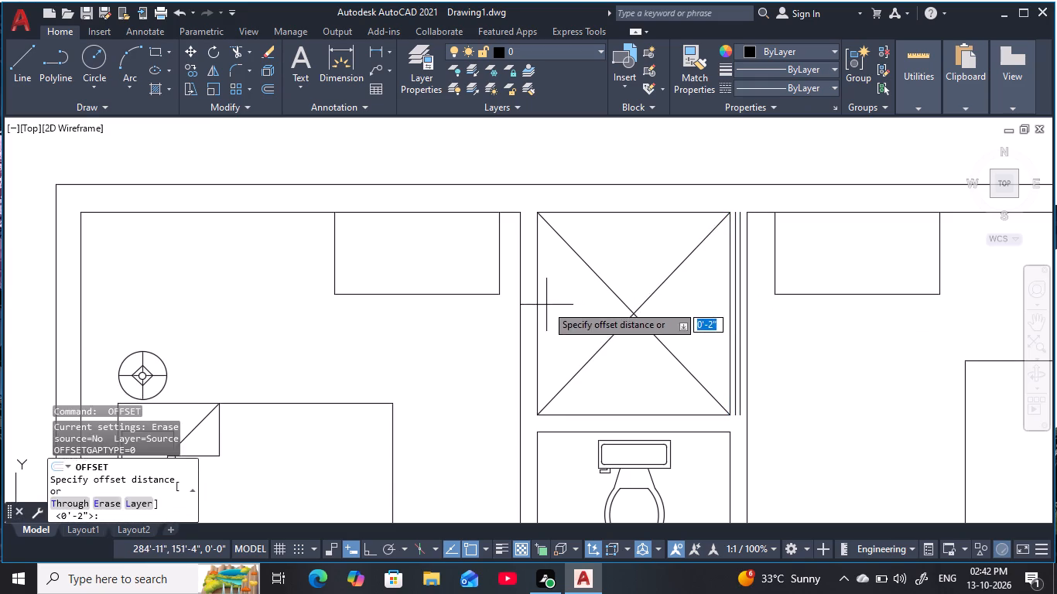
key(space)
click(538, 307)
click(522, 319)
click(536, 324)
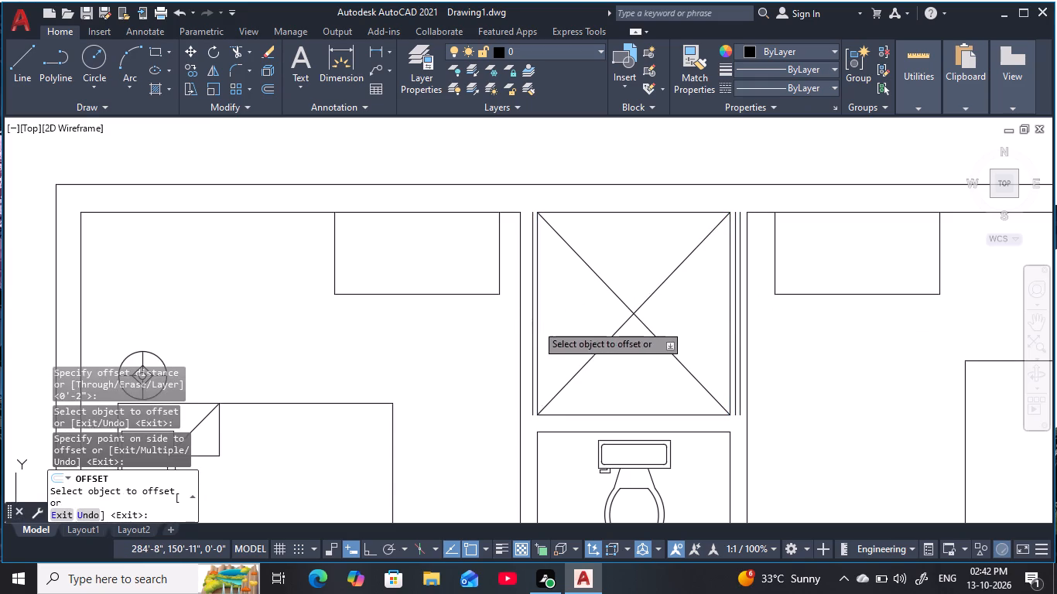
key(Escape)
key(Escape)
key(Escape)
key(Escape)
key(Escape)
key(Escape)
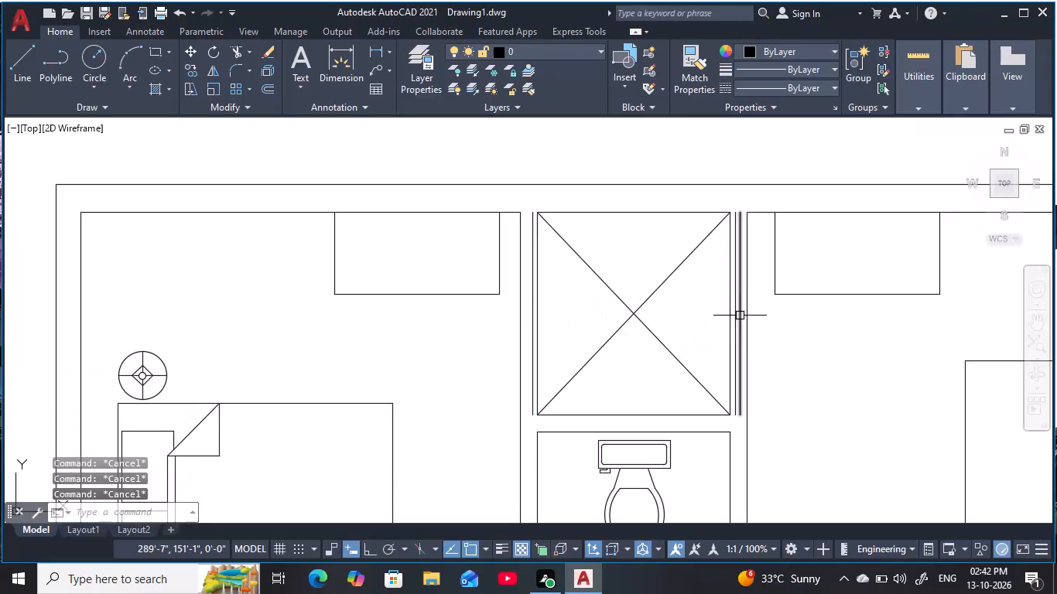
Erase the outer of the two offset lines in the partition east of the shaft.
click(737, 312)
text(e)
key(space)
key(Escape)
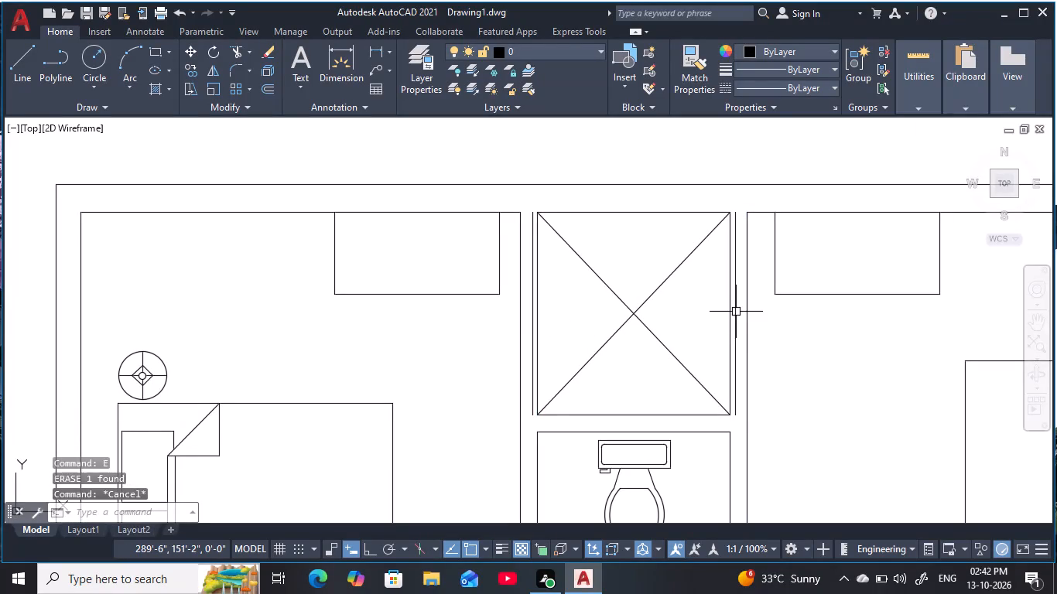
key(Escape)
key(Escape)
key(Escape)
key(Escape)
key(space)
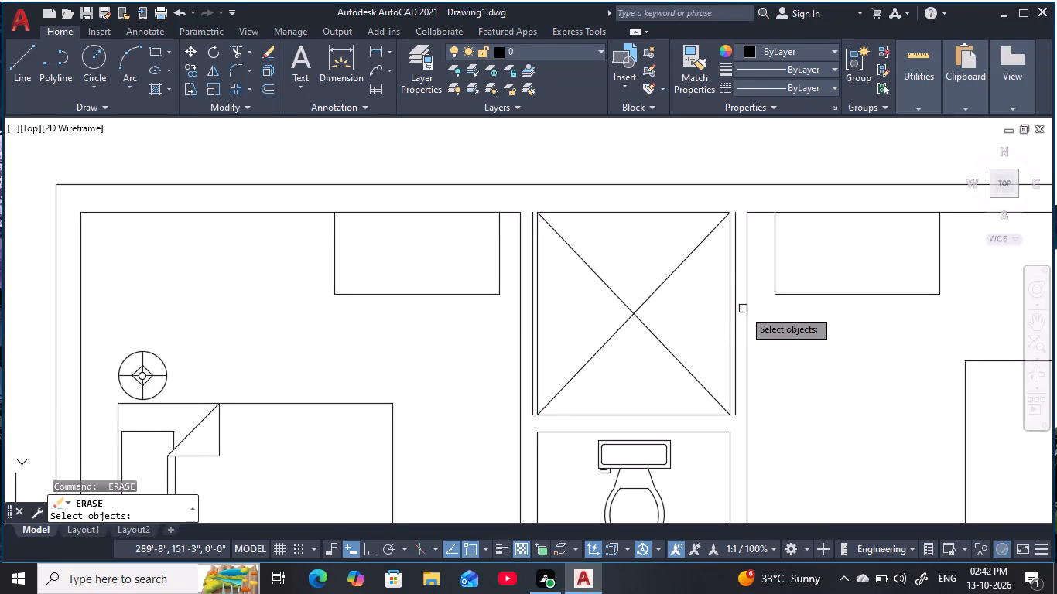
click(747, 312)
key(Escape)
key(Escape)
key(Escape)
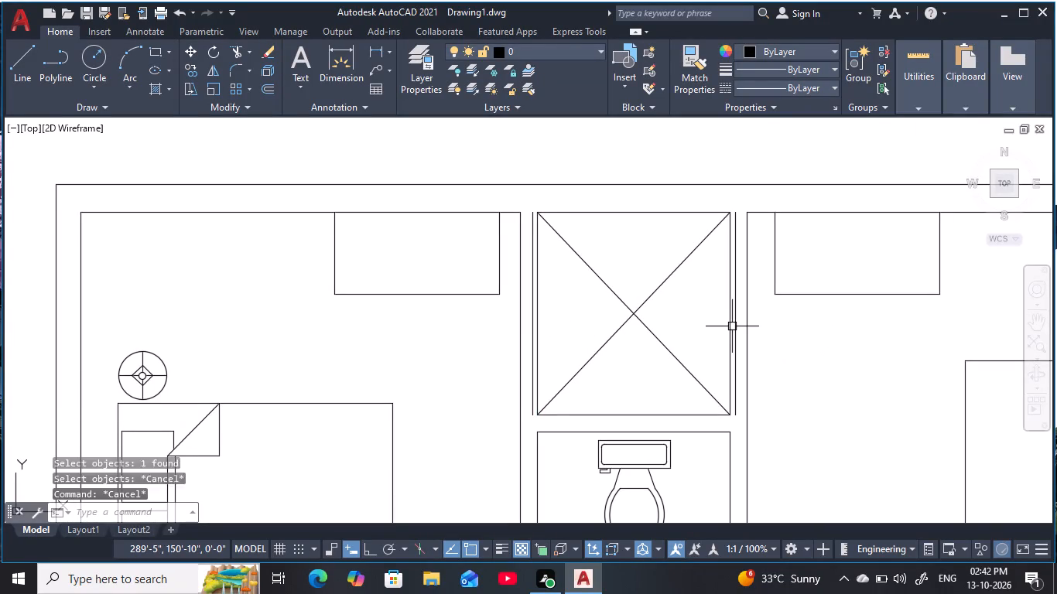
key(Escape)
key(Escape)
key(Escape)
Offset the bedroom-side faces of the partitions flanking the shaft 1.5" inward, toward the shaft.
text(o 1.5)
key(space)
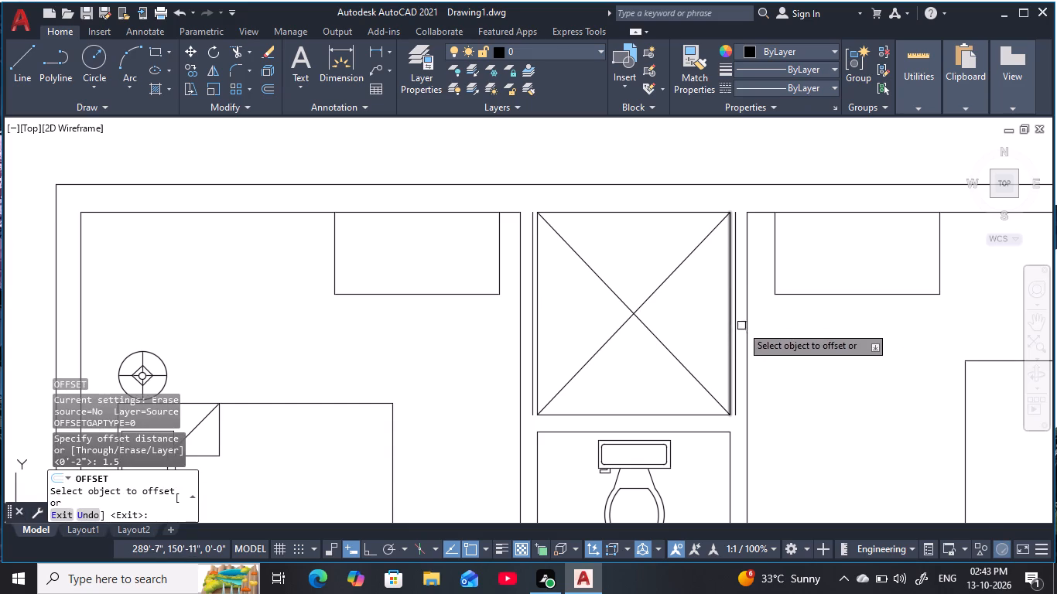
click(746, 330)
click(719, 346)
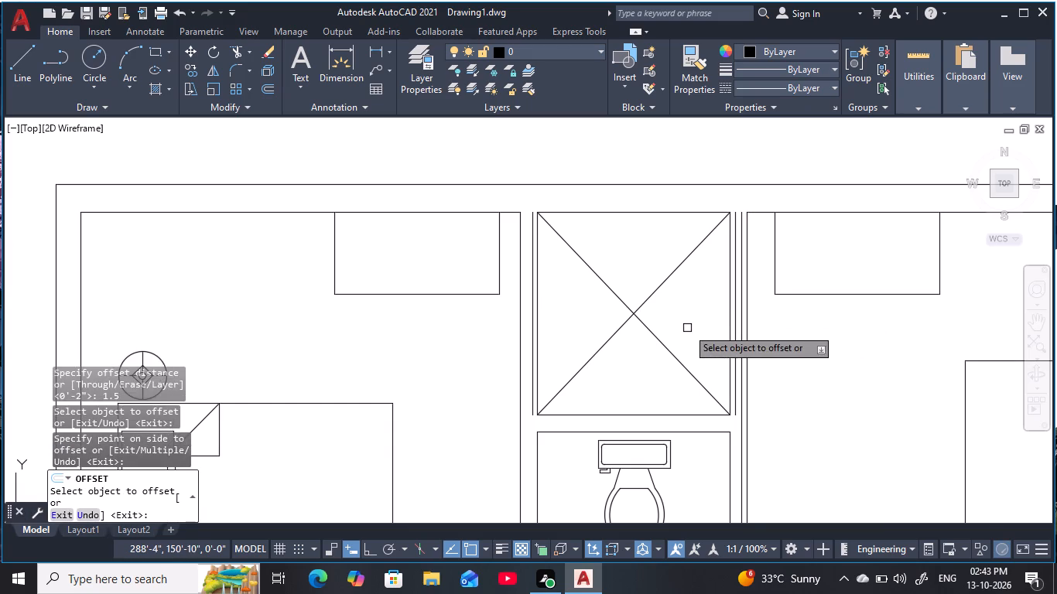
middle_drag(688, 329, 766, 330)
click(598, 333)
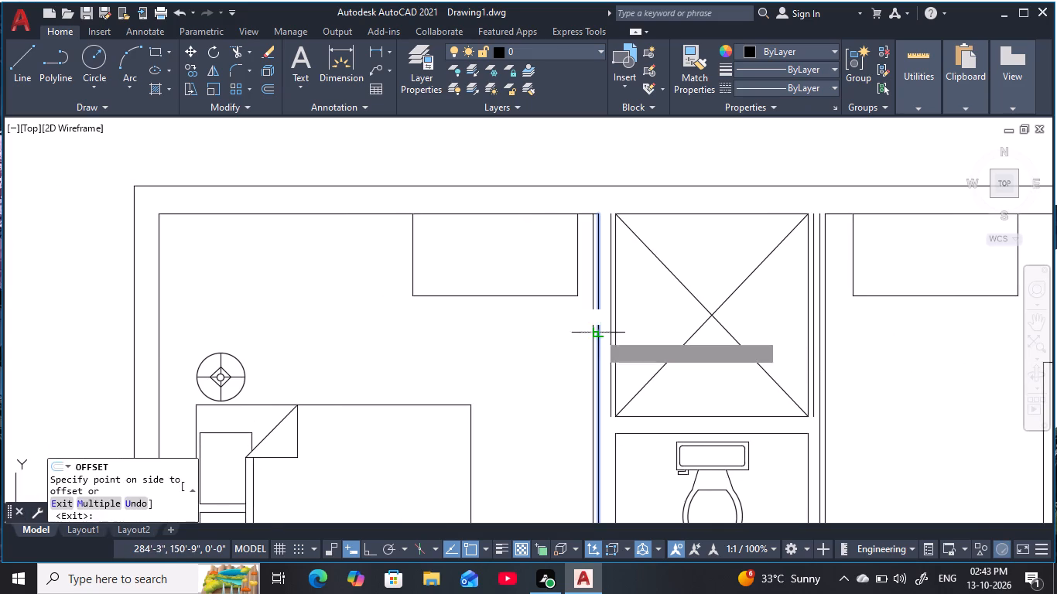
click(653, 333)
middle_drag(679, 316, 725, 225)
key(Escape)
key(Escape)
key(Escape)
key(Escape)
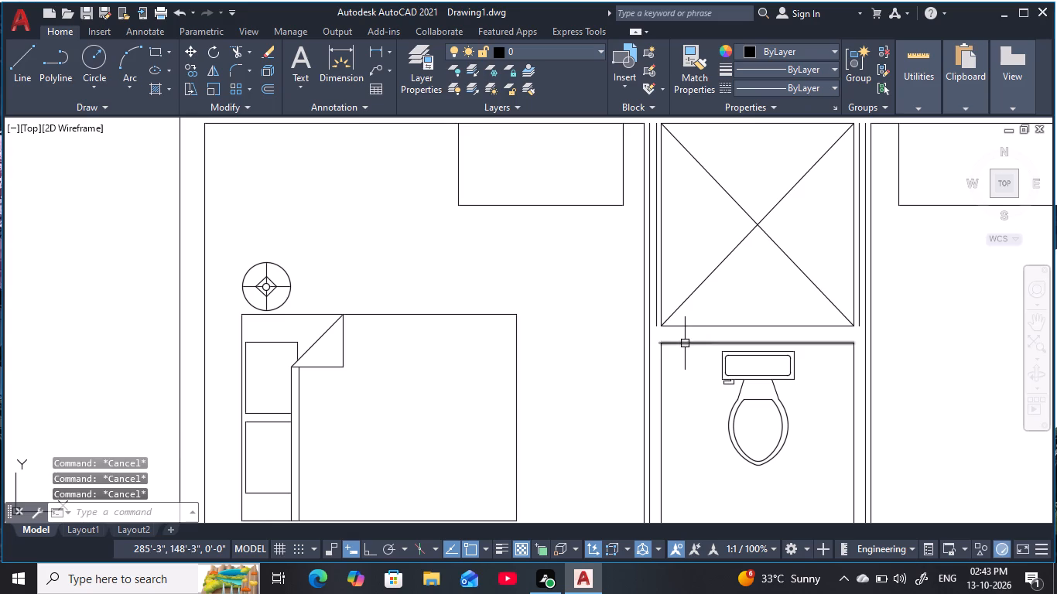
key(Escape)
key(Escape)
Extend the shaft's south edge west and east to the bedroom-side faces of both partitions.
text(ex)
key(space)
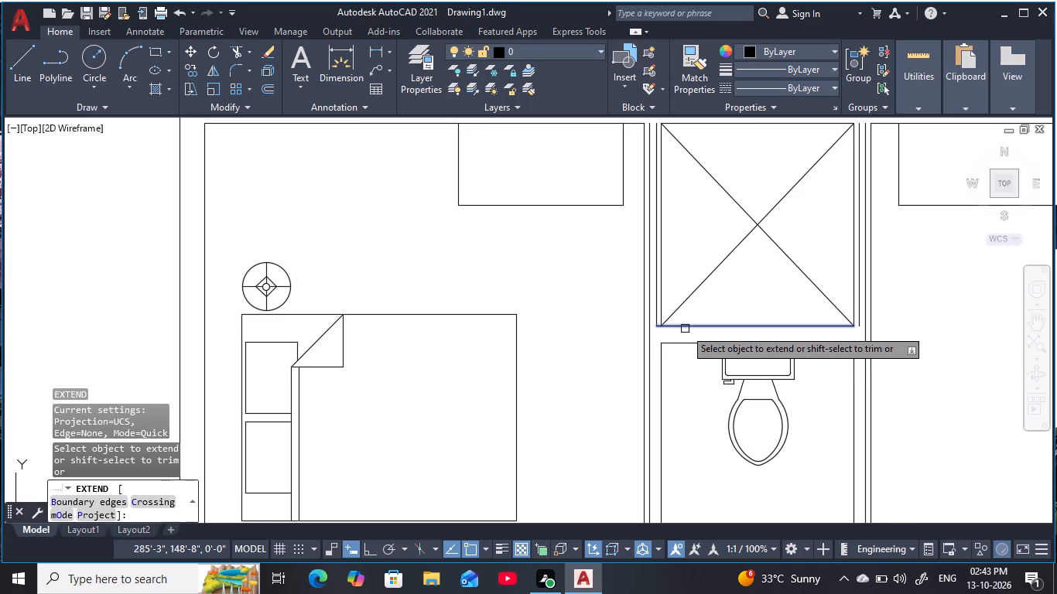
click(685, 329)
click(676, 327)
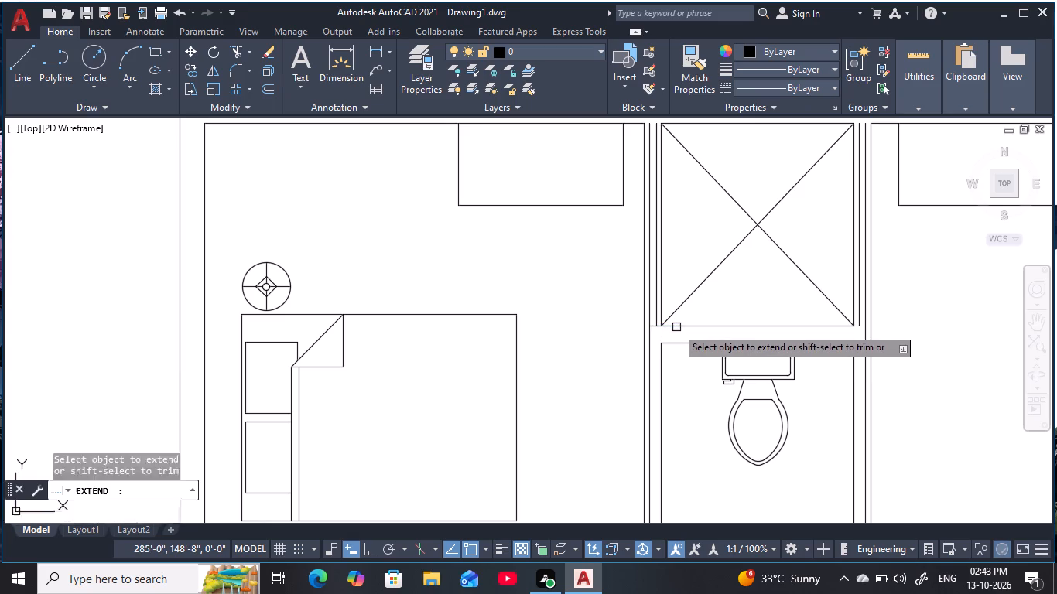
scroll(657, 329, up, 2)
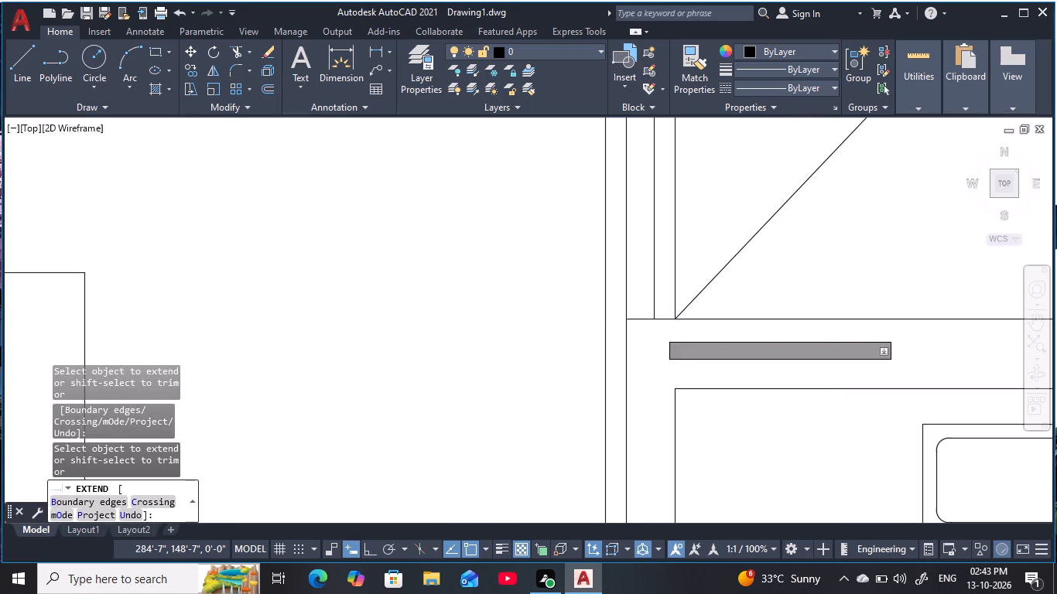
scroll(657, 329, up, 1)
click(643, 317)
scroll(762, 343, down, 2)
middle_drag(762, 343, 561, 306)
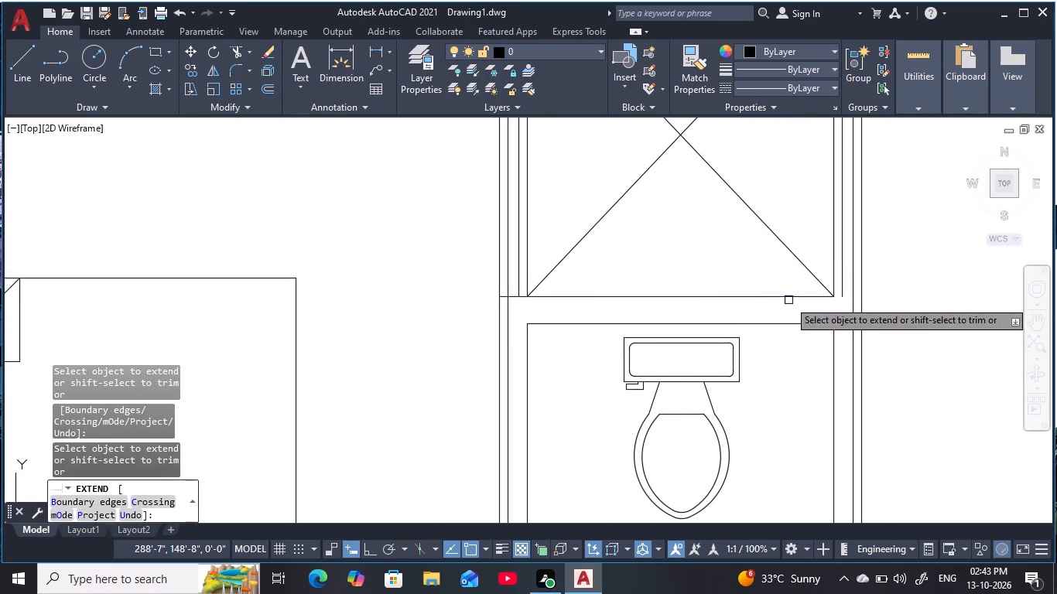
click(800, 296)
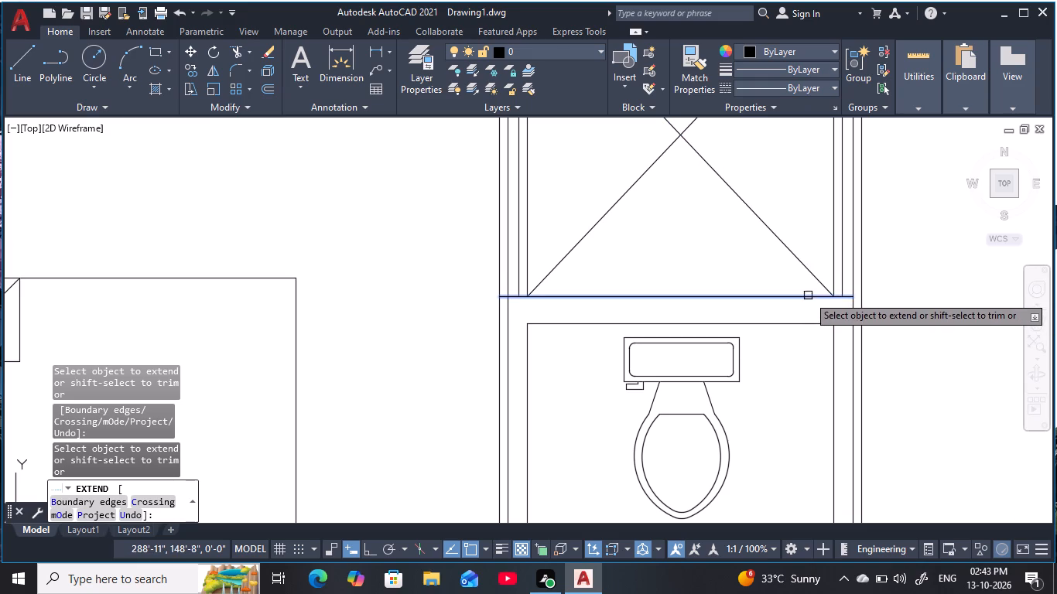
click(808, 295)
click(809, 298)
key(Escape)
key(Escape)
key(Escape)
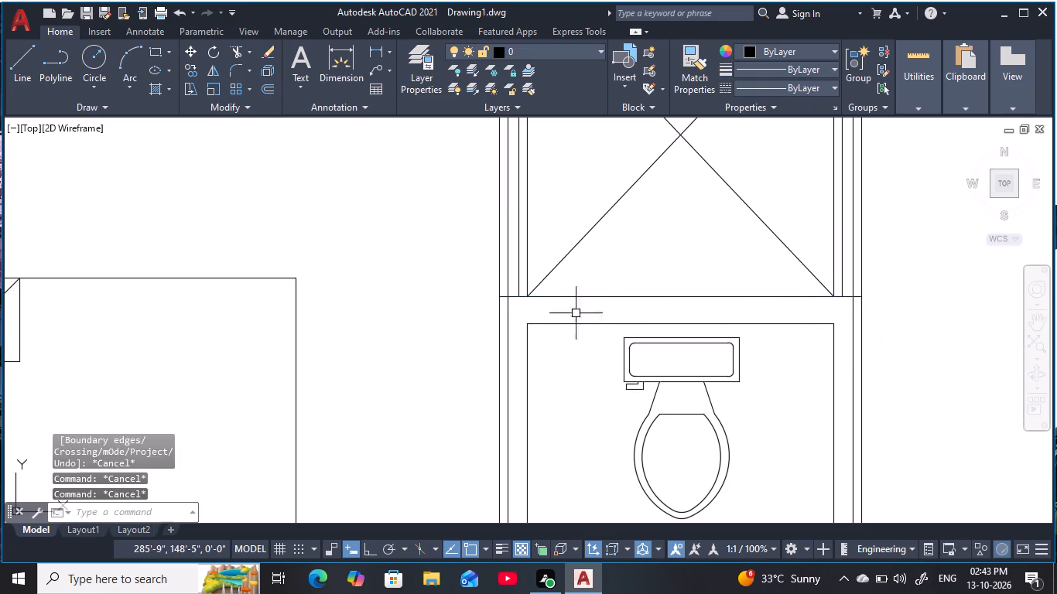
key(Escape)
key(Escape)
key(Escape)
Trim off the inner offset lines in both partitions below the shaft's extended south edge.
key(t)
key(r)
key(space)
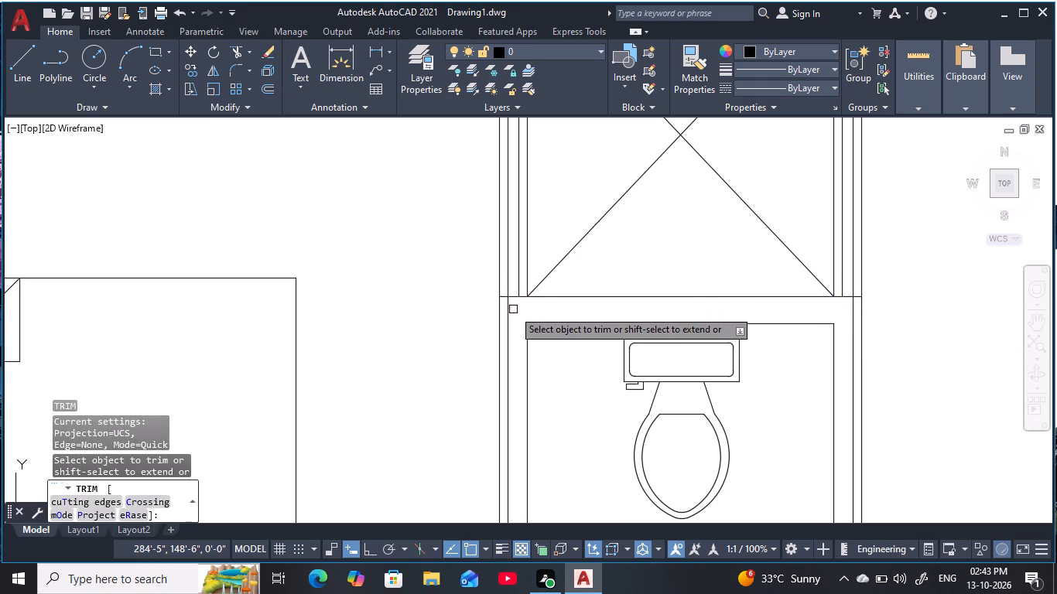
click(509, 316)
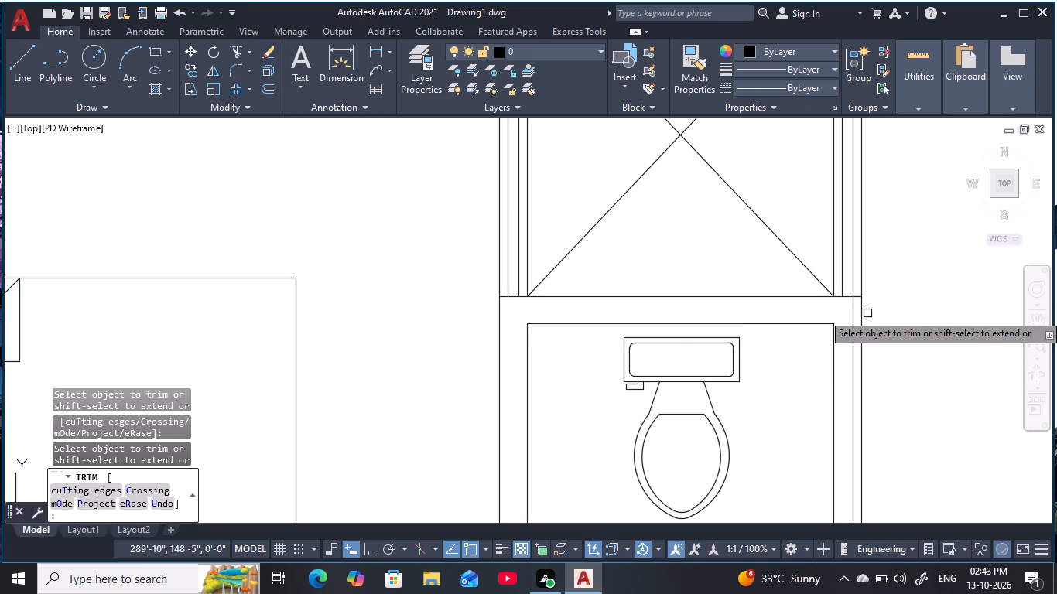
click(850, 315)
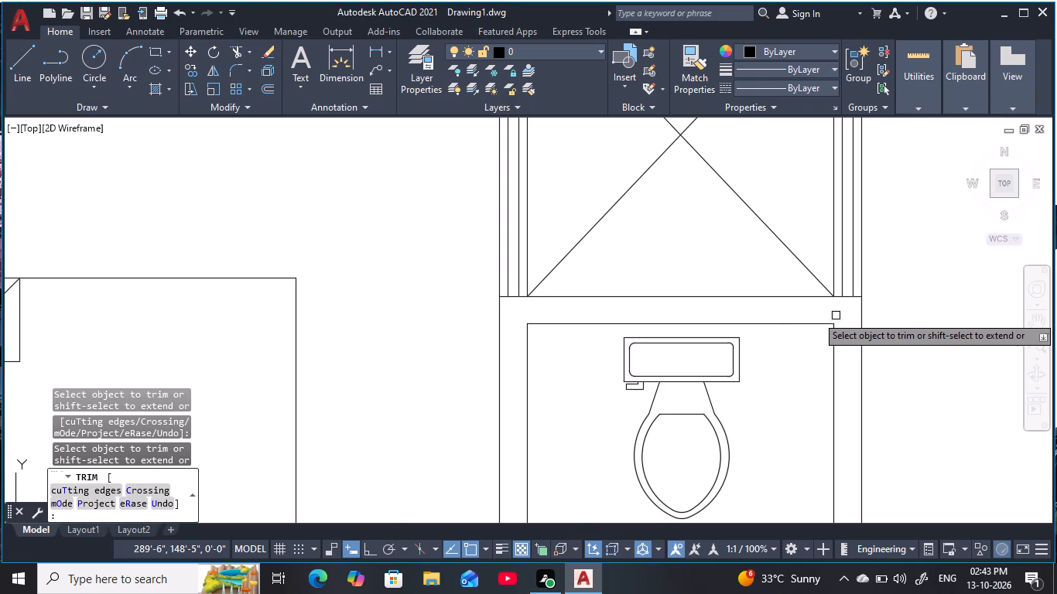
scroll(780, 310, down, 2)
middle_drag(824, 342, 872, 162)
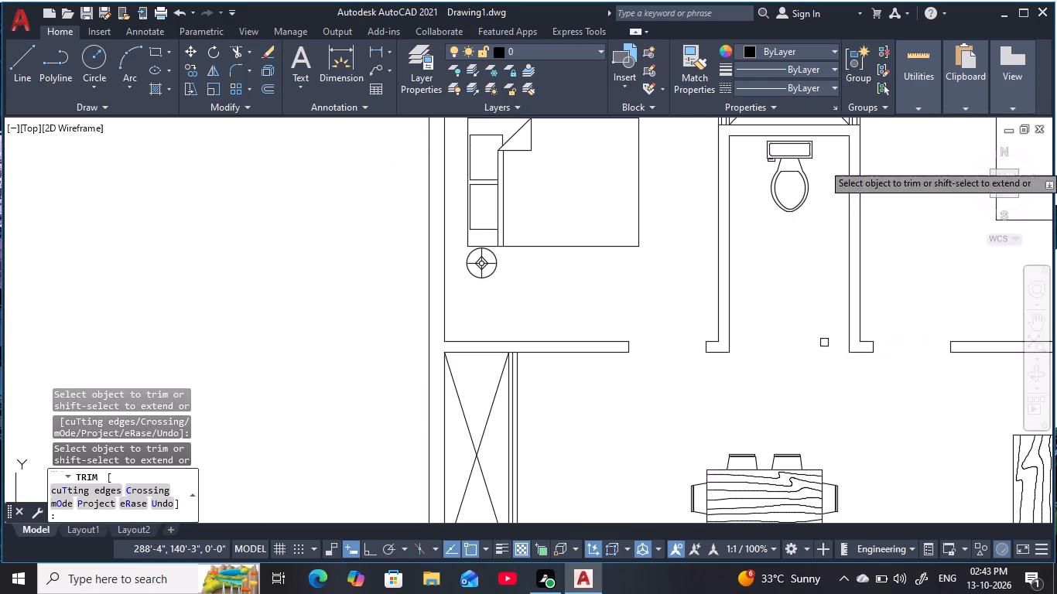
middle_drag(816, 237, 778, 450)
scroll(697, 214, up, 3)
middle_drag(700, 227, 704, 237)
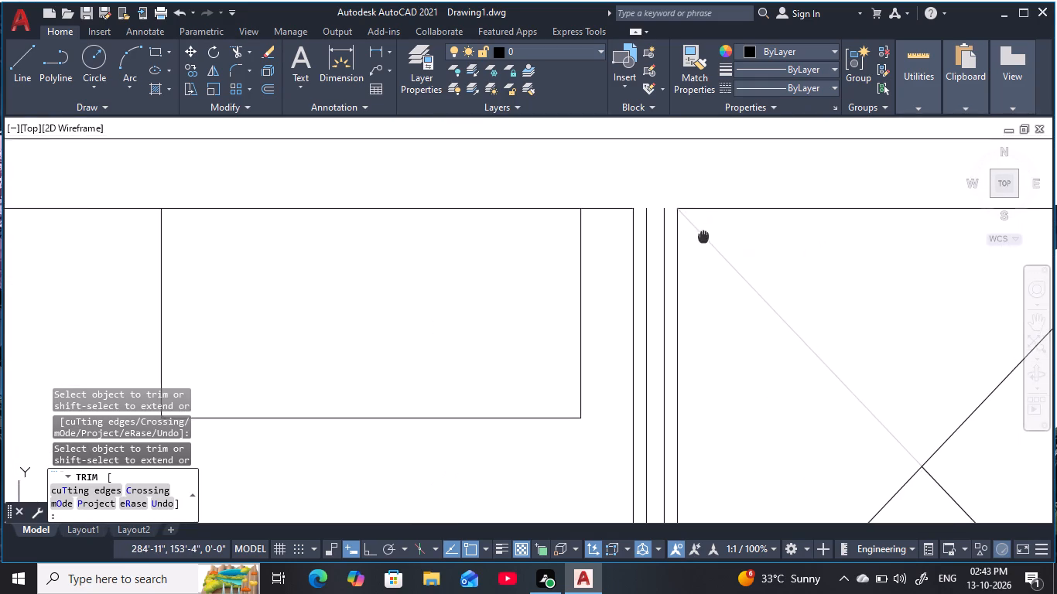
middle_drag(704, 237, 708, 247)
scroll(706, 243, up, 1)
key(Escape)
key(Escape)
key(Escape)
key(Escape)
key(Escape)
key(Escape)
Draw a line closing the north end of the west partition, from the northwest bedroom's northeast corner to the shaft's northwest corner.
key(l)
key(space)
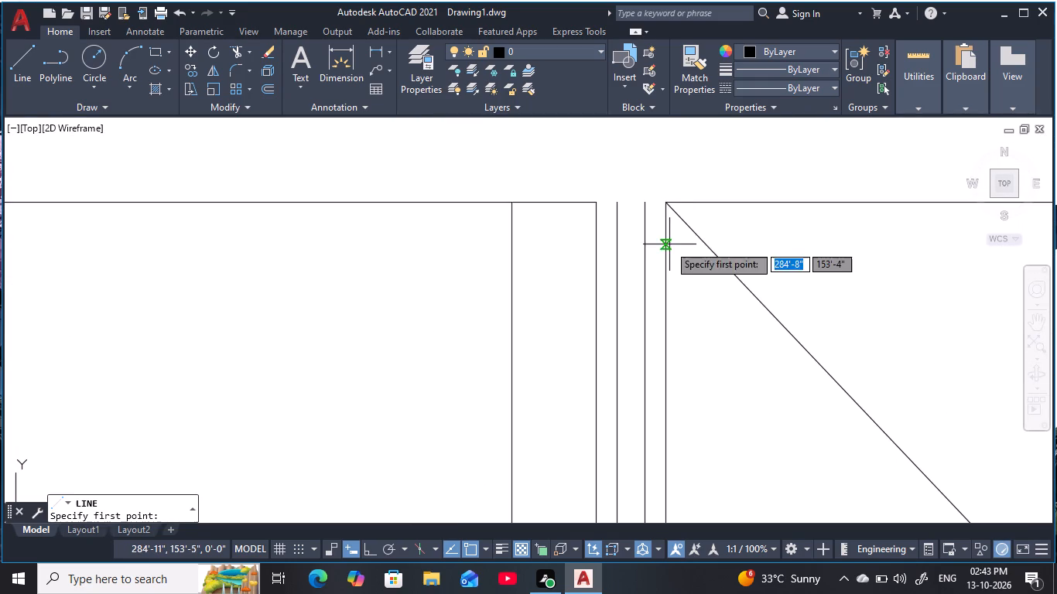
click(598, 206)
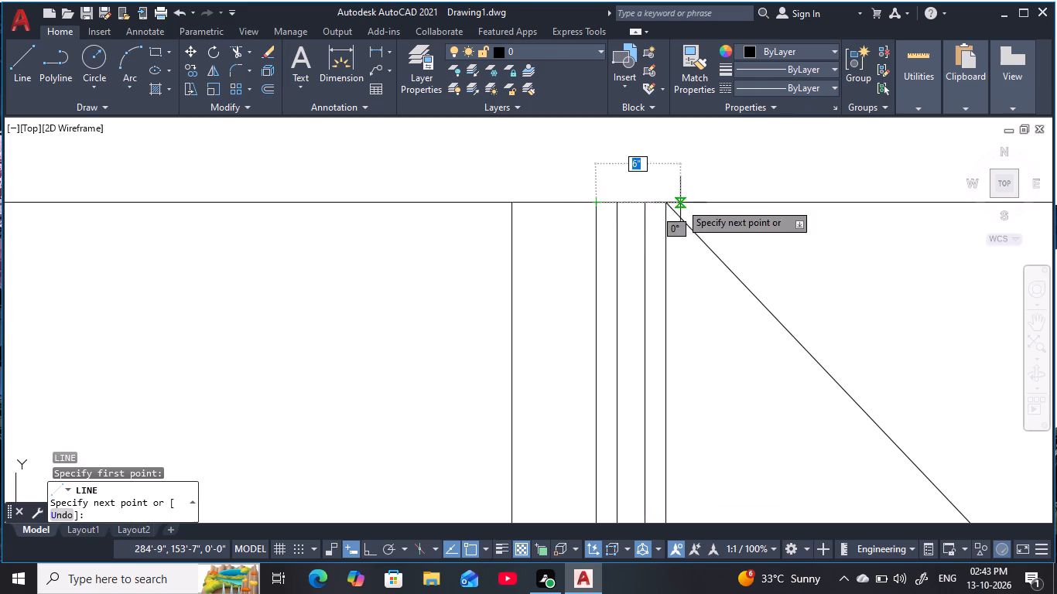
click(669, 200)
scroll(798, 235, down, 3)
middle_drag(800, 236, 576, 245)
key(Escape)
key(Escape)
key(Escape)
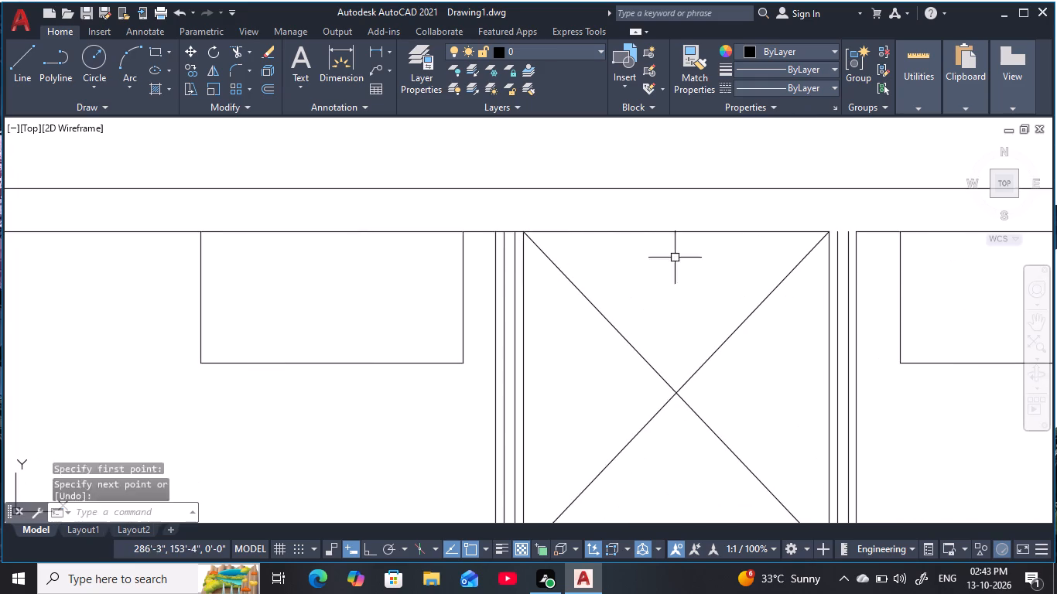
Draw a line closing the north end of the east partition, from the shaft's northeast corner to the northeast bedroom's northwest corner.
key(Escape)
key(Escape)
key(space)
scroll(857, 234, up, 3)
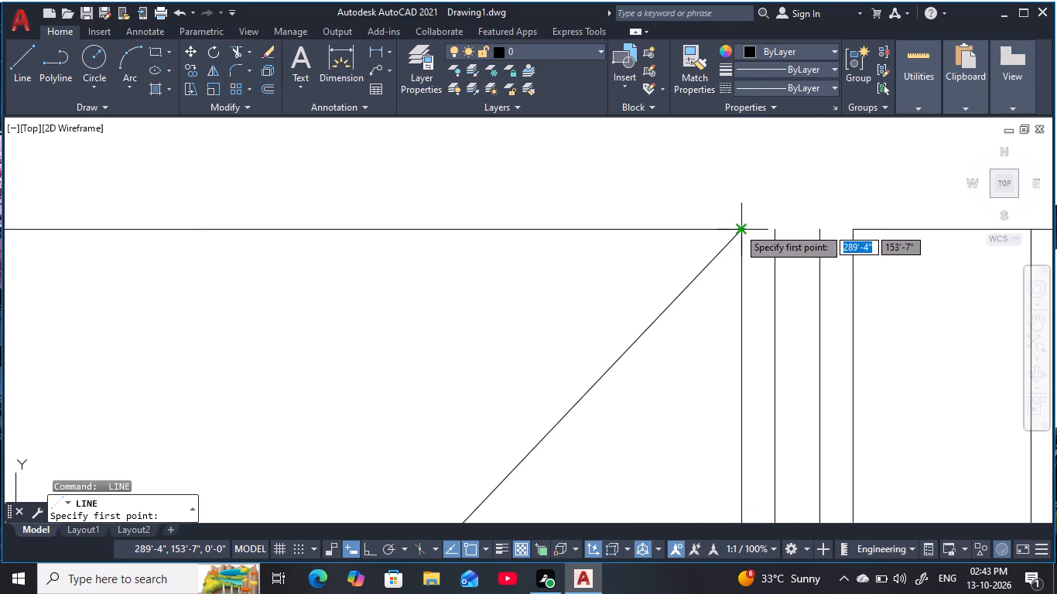
click(738, 227)
click(852, 232)
key(Escape)
key(Escape)
key(Escape)
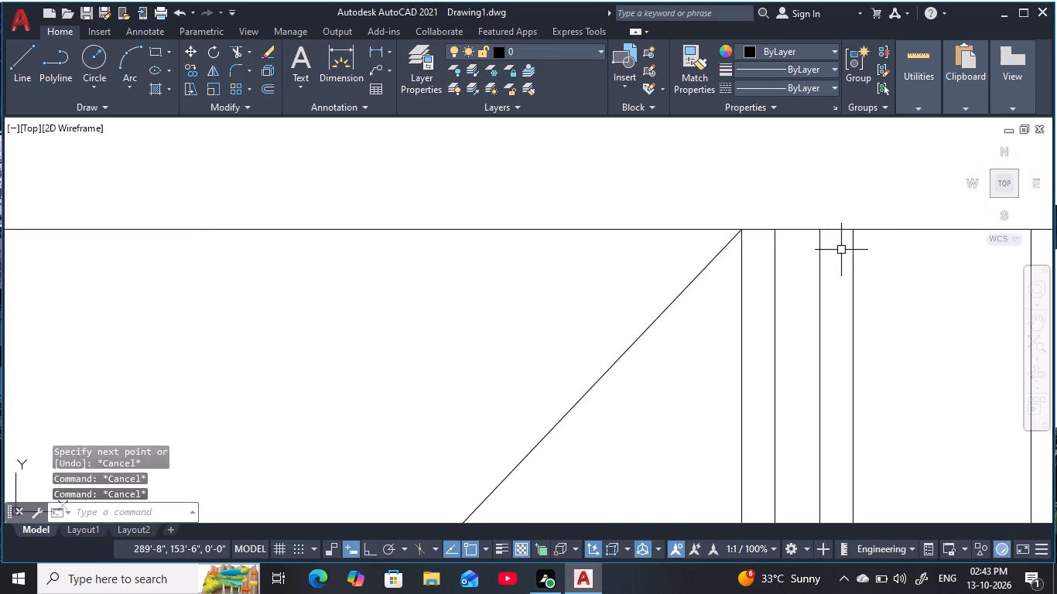
key(Escape)
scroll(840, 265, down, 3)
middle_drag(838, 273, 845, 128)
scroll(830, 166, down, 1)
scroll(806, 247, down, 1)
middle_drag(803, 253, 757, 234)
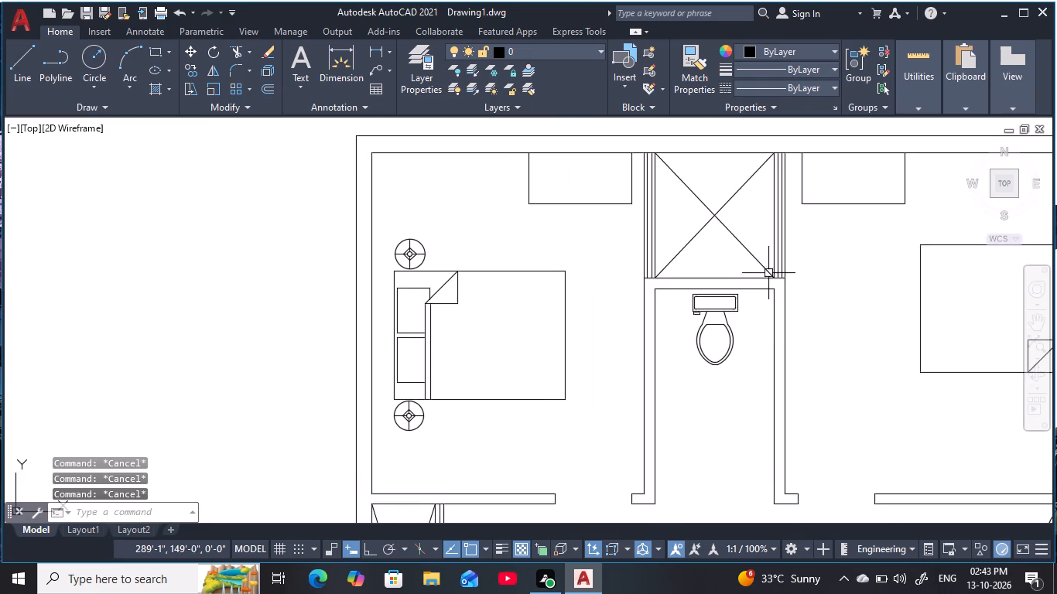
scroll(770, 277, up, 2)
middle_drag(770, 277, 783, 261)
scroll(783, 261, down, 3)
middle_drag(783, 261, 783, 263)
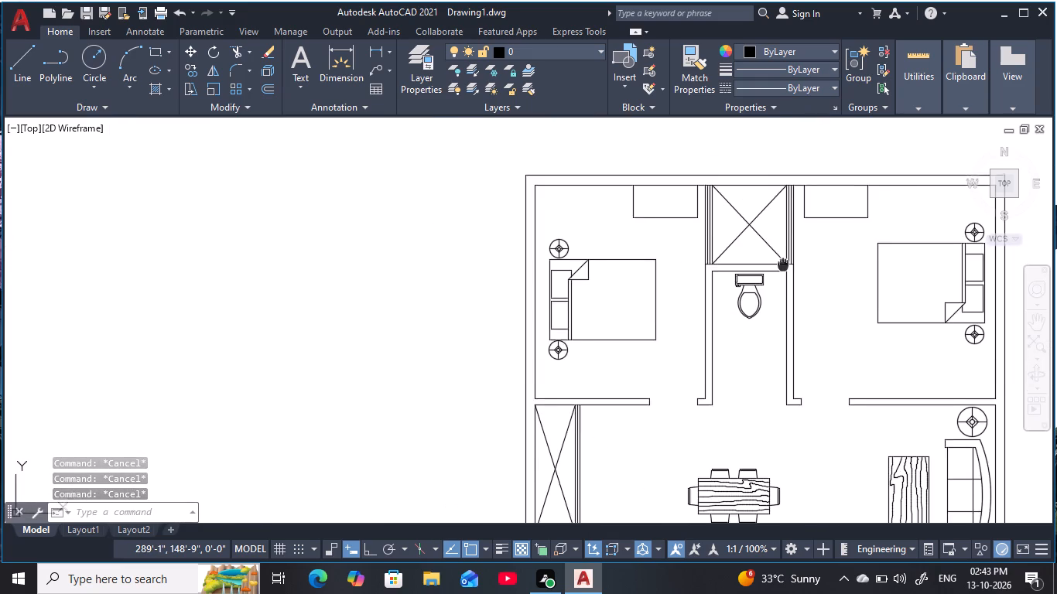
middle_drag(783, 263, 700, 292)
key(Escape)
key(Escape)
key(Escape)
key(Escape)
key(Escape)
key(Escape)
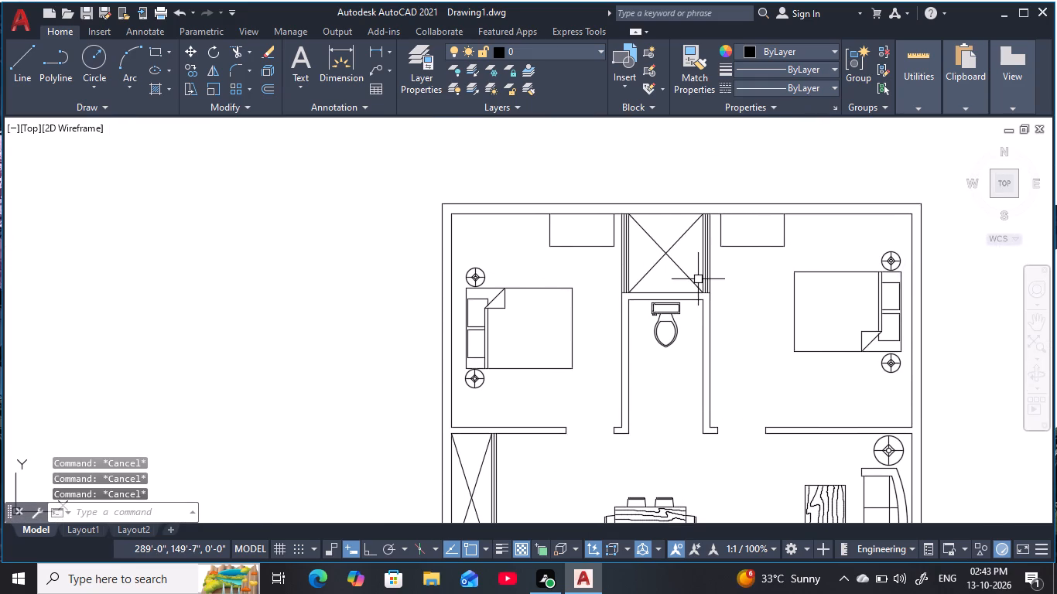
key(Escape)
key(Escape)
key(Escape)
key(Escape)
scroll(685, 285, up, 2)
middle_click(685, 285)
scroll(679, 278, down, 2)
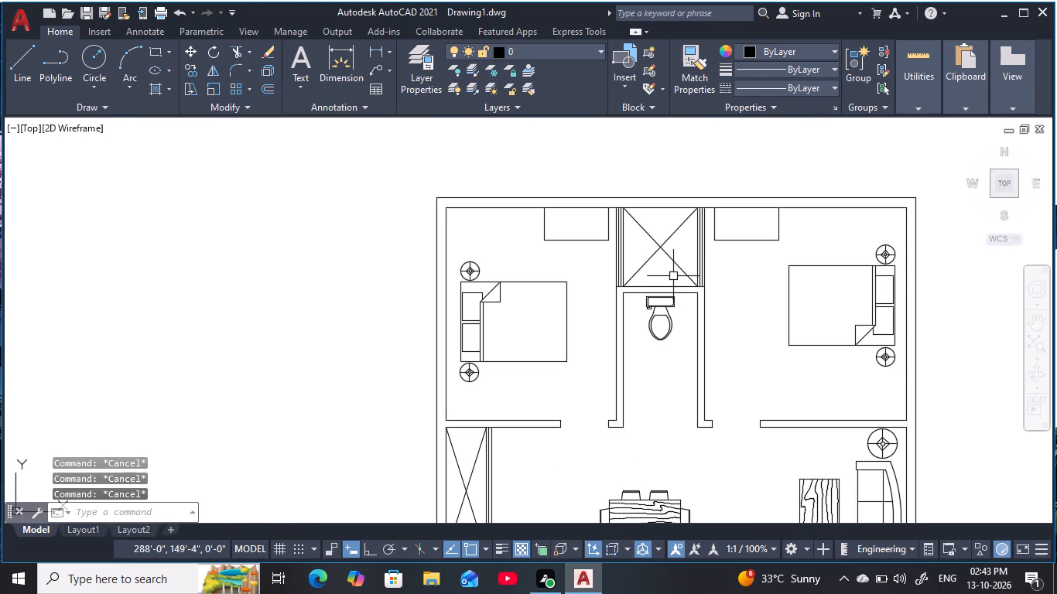
Draw a line from the crossing of the shaft's diagonals straight south to the toilet-side face of the wall below.
scroll(665, 257, up, 3)
key(Escape)
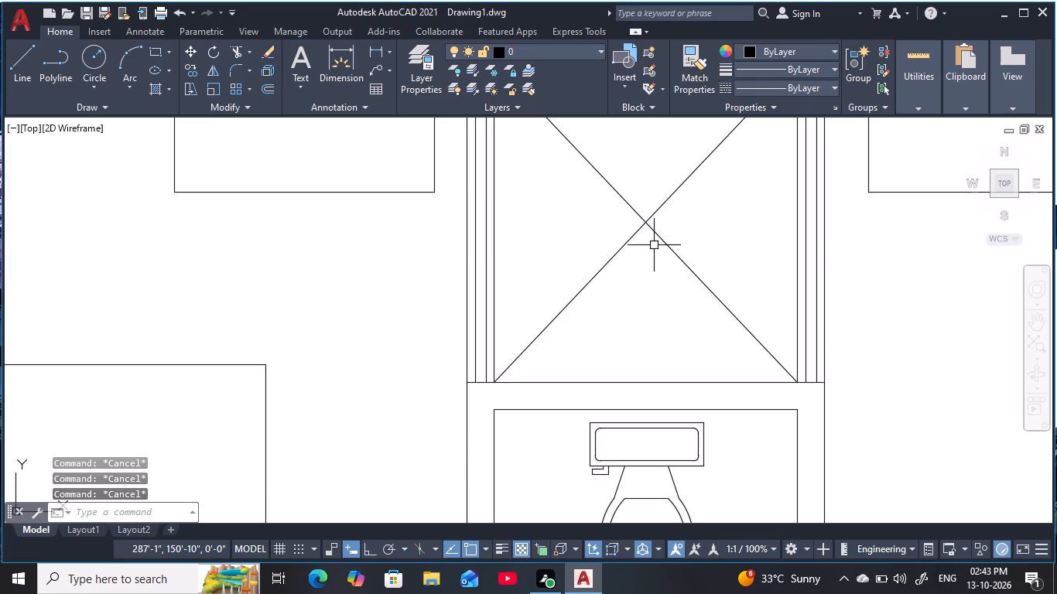
key(Escape)
key(Escape)
key(Escape)
key(l)
key(space)
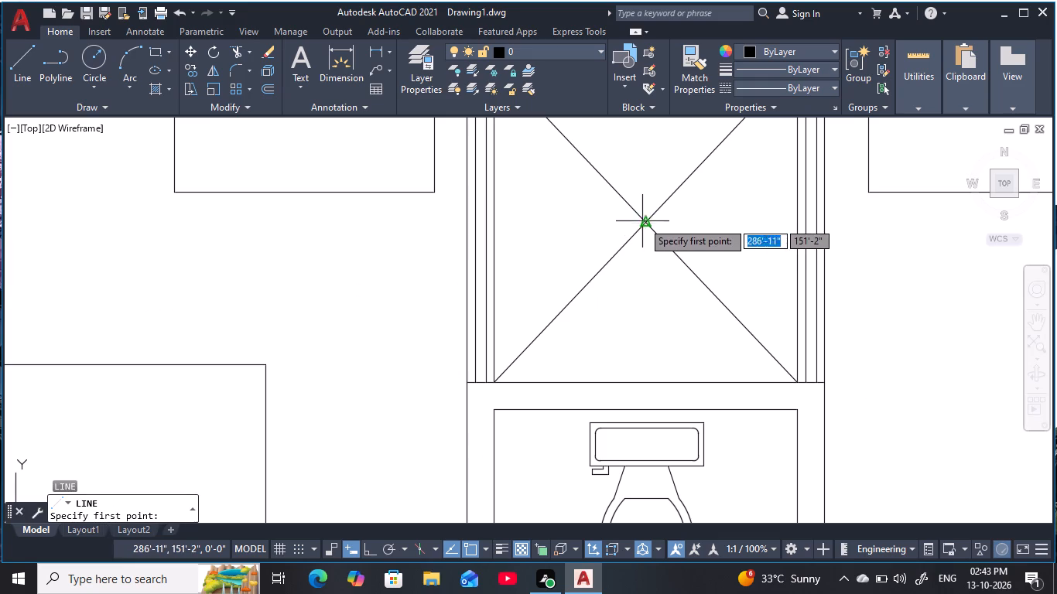
click(642, 220)
click(643, 405)
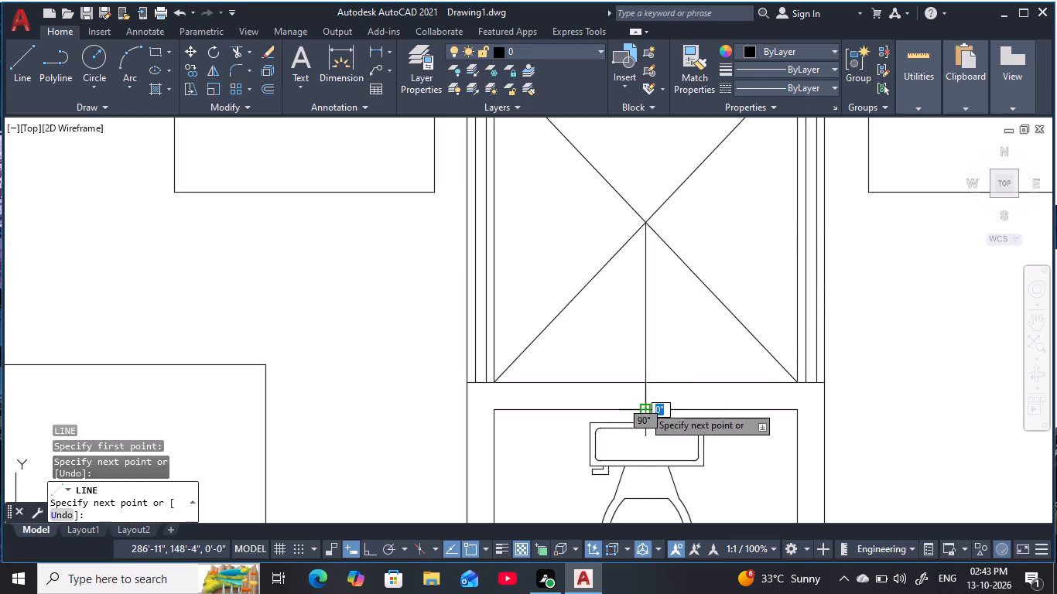
key(Escape)
key(Escape)
key(Escape)
key(Escape)
Offset both faces of the wall between the shaft and toilet 1.5" inward into the wall's thickness.
middle_drag(672, 315, 620, 267)
key(Escape)
key(Escape)
key(Escape)
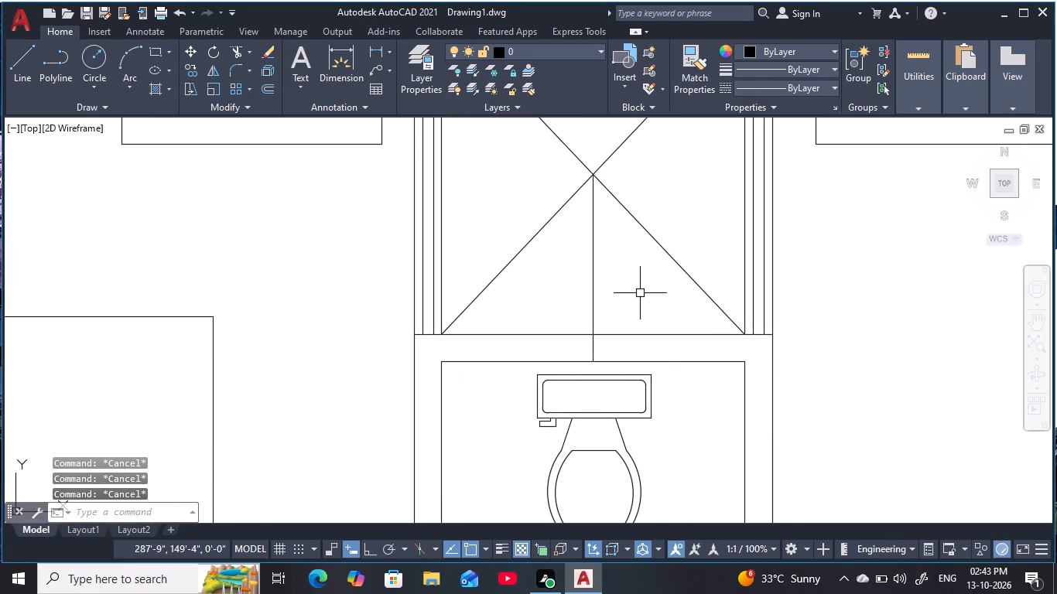
key(Escape)
key(Escape)
text(o)
key(space)
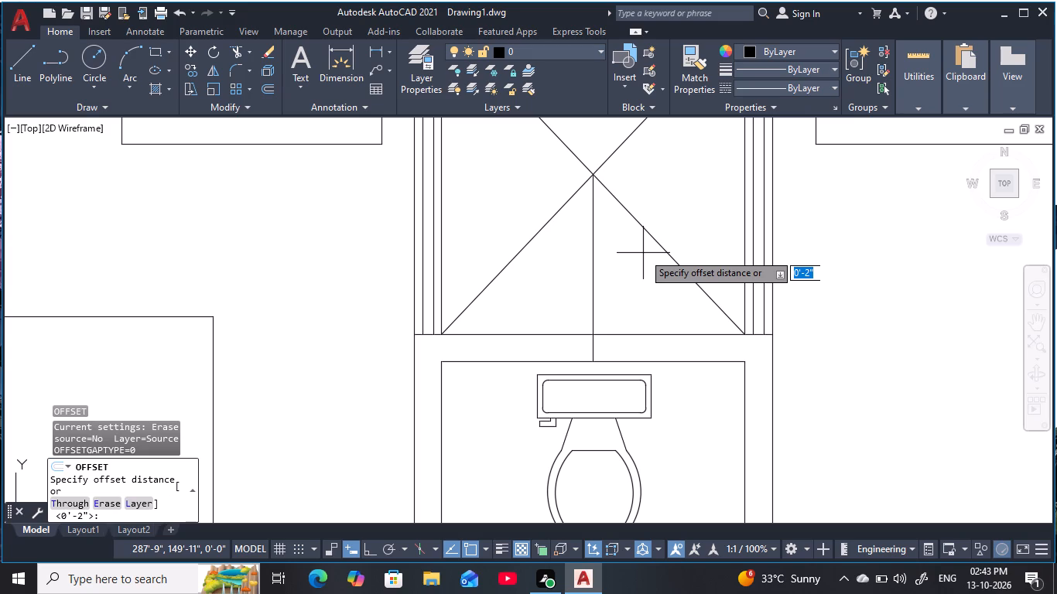
key(1)
text(.5)
key(space)
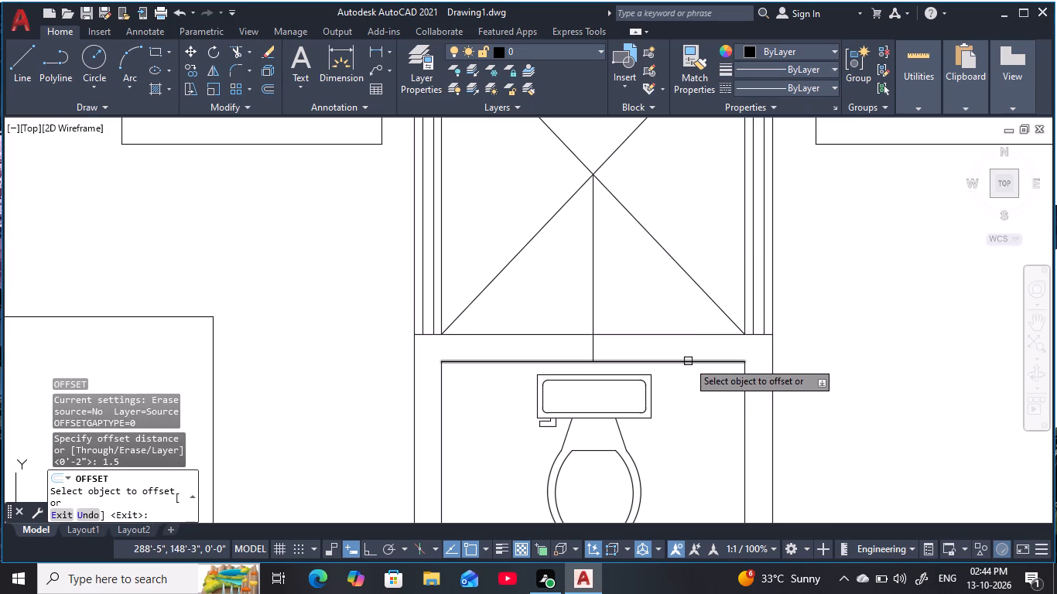
click(683, 336)
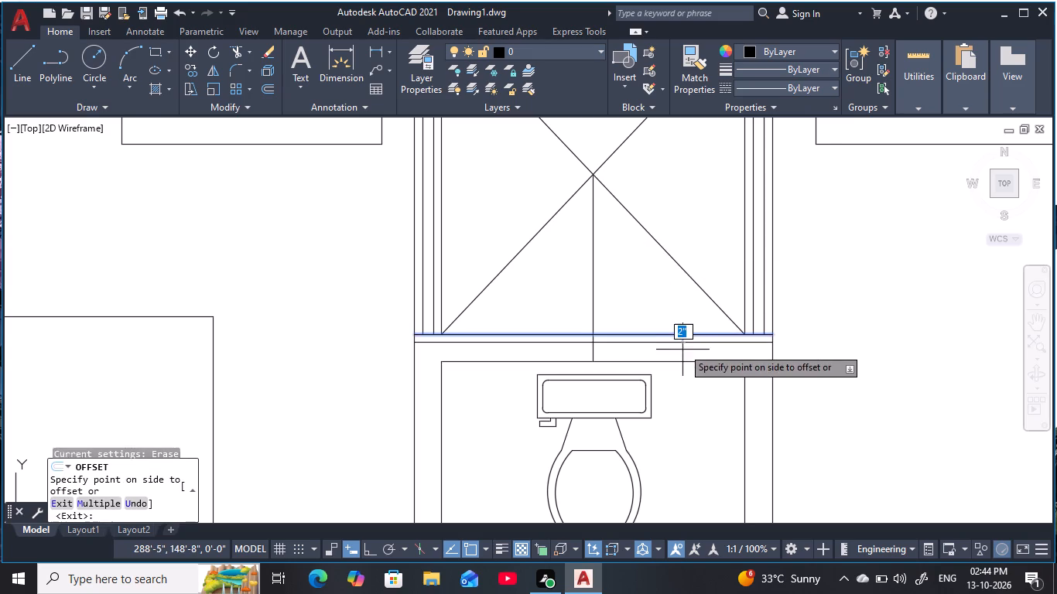
click(682, 382)
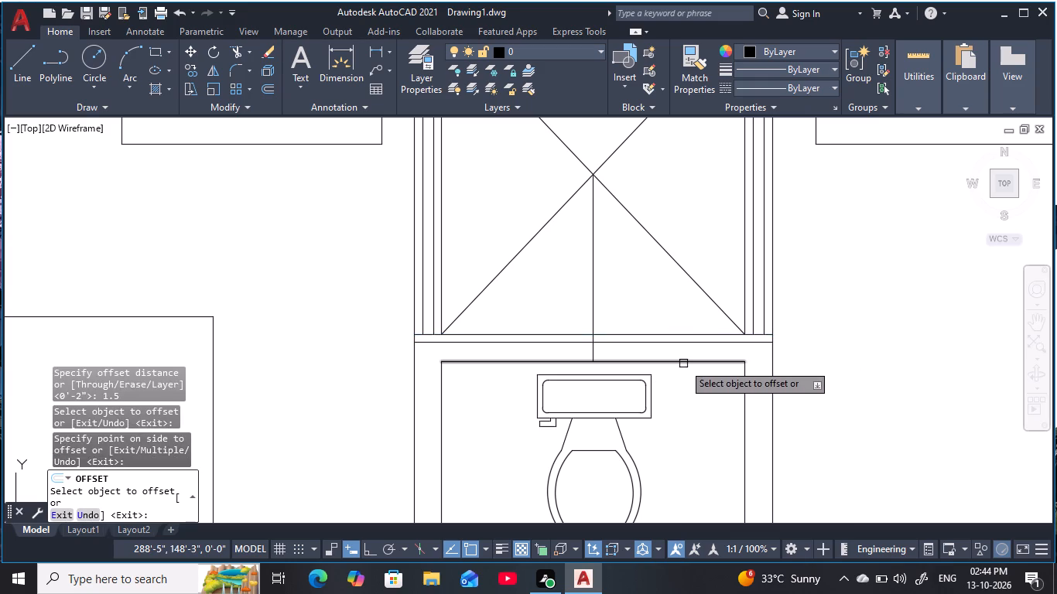
click(683, 364)
click(687, 346)
key(Escape)
key(Escape)
key(Escape)
key(Escape)
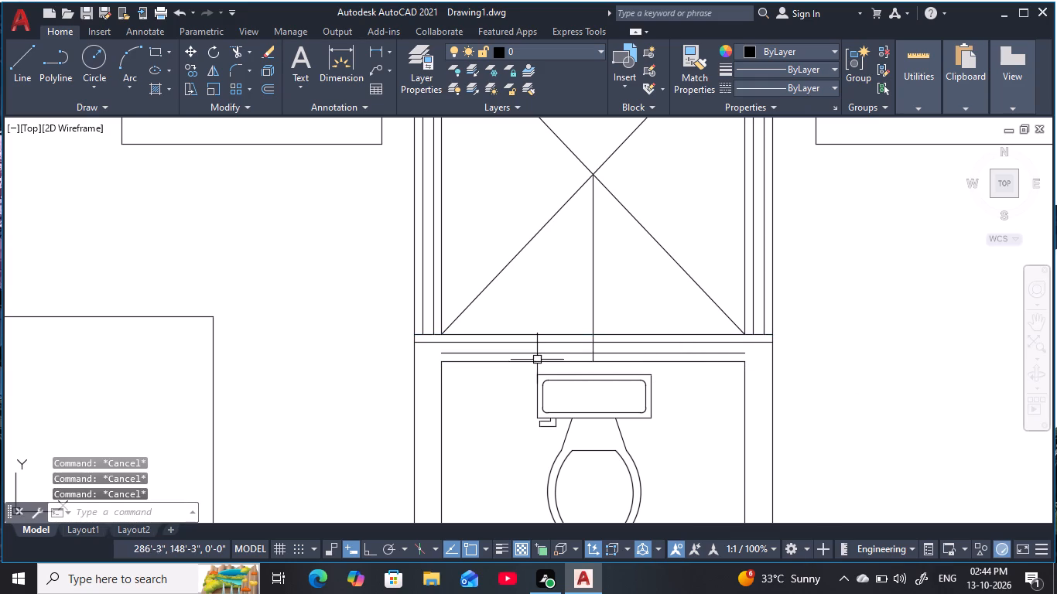
Trim off the western halves of both new offset lines at the vertical centre line.
key(Escape)
key(Escape)
text(tr)
key(space)
click(538, 353)
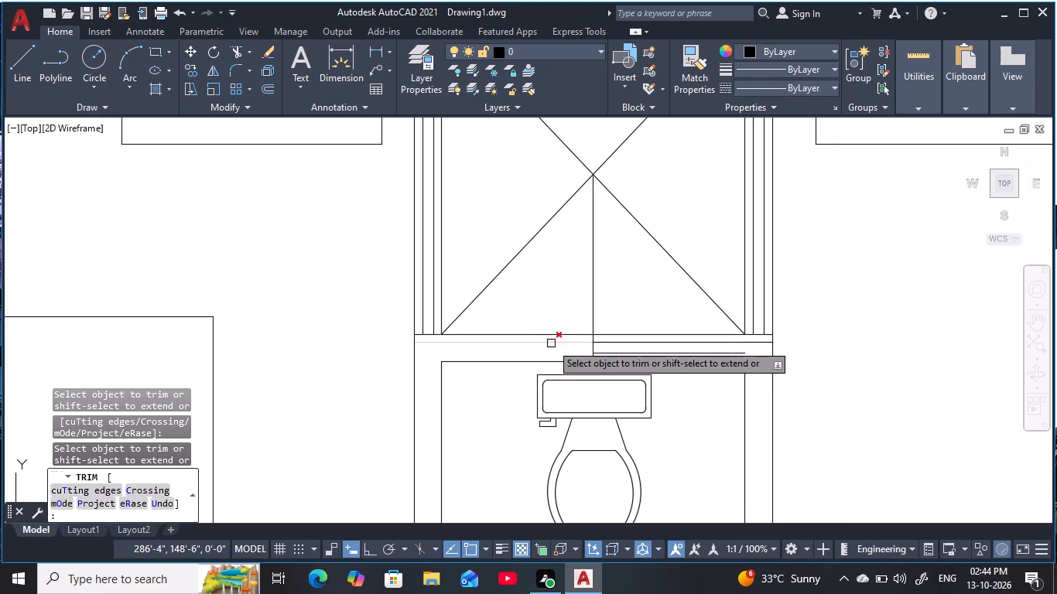
click(551, 343)
key(Escape)
key(Escape)
key(Escape)
key(Escape)
key(Escape)
key(Escape)
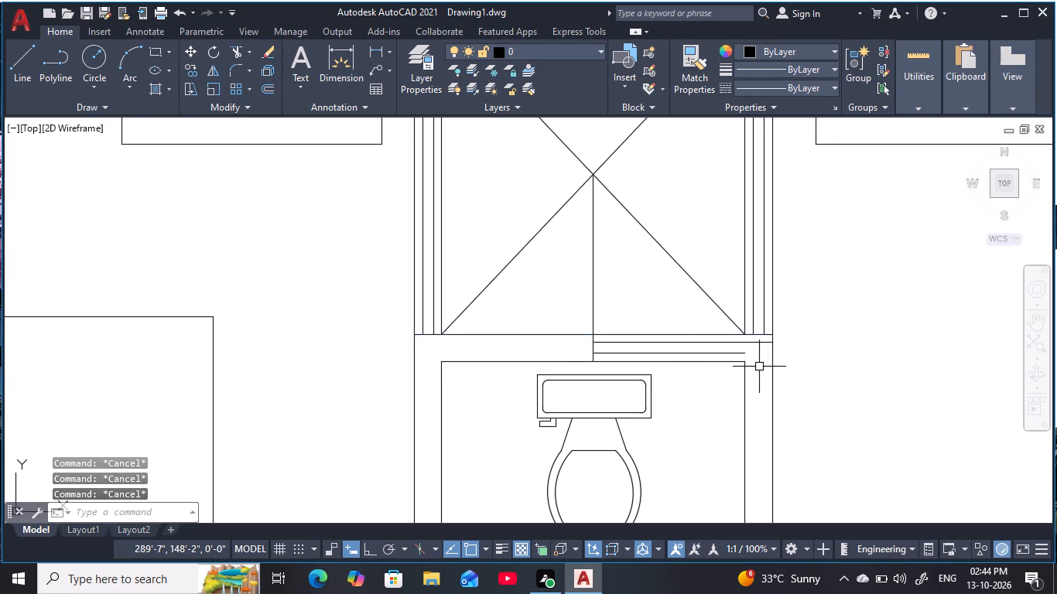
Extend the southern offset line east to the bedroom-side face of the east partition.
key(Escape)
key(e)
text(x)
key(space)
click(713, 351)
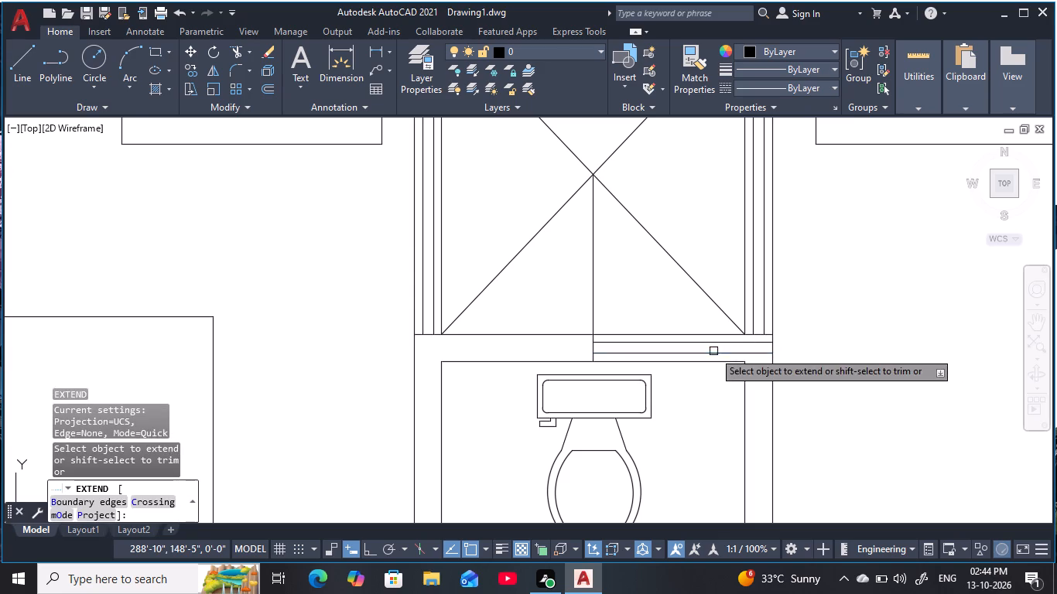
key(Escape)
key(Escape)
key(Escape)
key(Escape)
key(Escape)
Trim off the part of the vertical centre line that lies inside the shaft.
text(tr)
key(space)
click(648, 319)
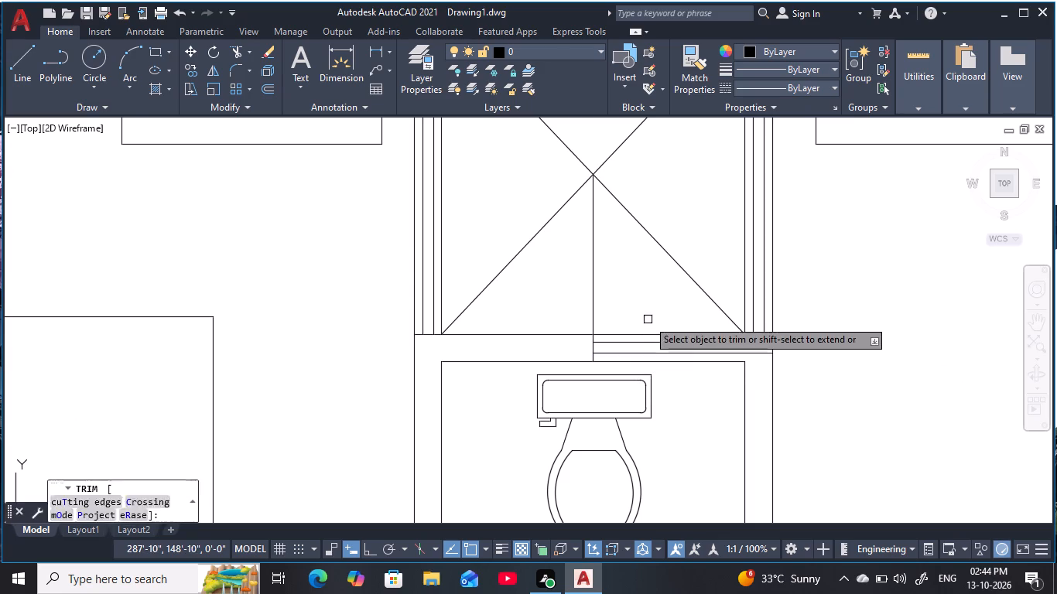
click(576, 318)
scroll(614, 272, down, 1)
key(Escape)
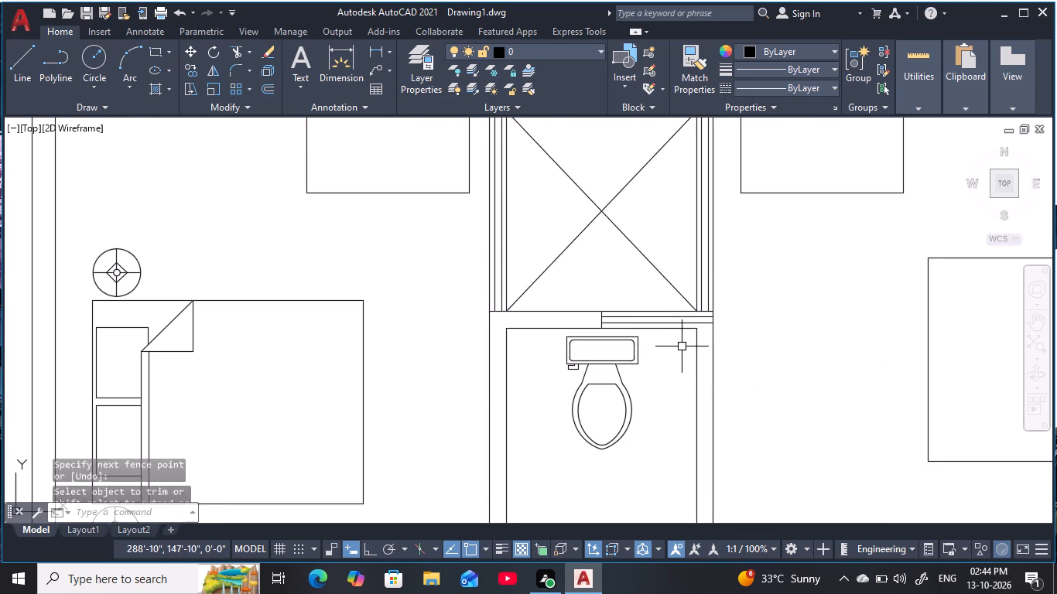
key(Escape)
key(Escape)
key(Escape)
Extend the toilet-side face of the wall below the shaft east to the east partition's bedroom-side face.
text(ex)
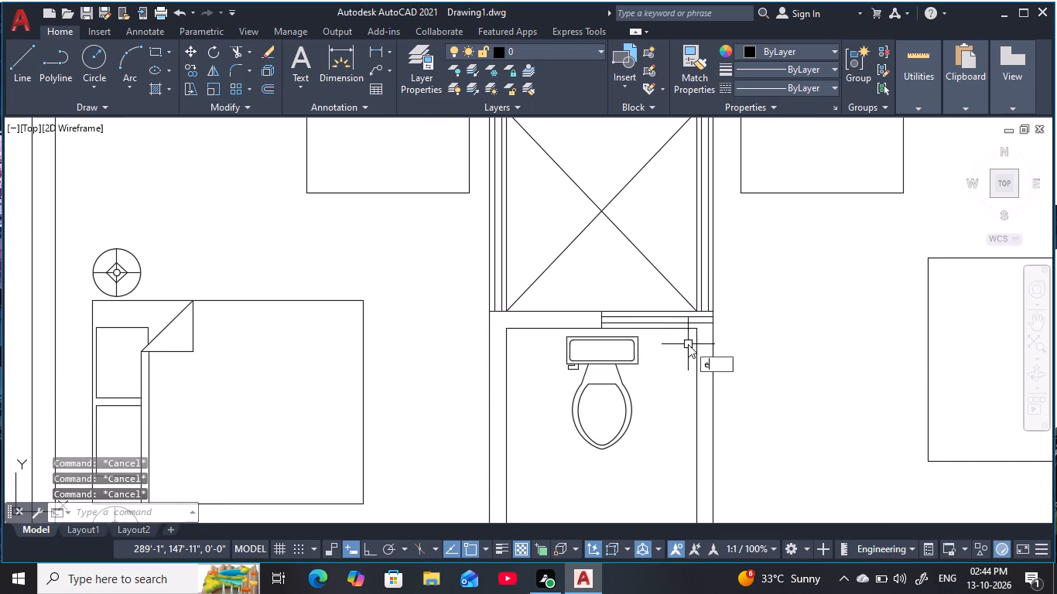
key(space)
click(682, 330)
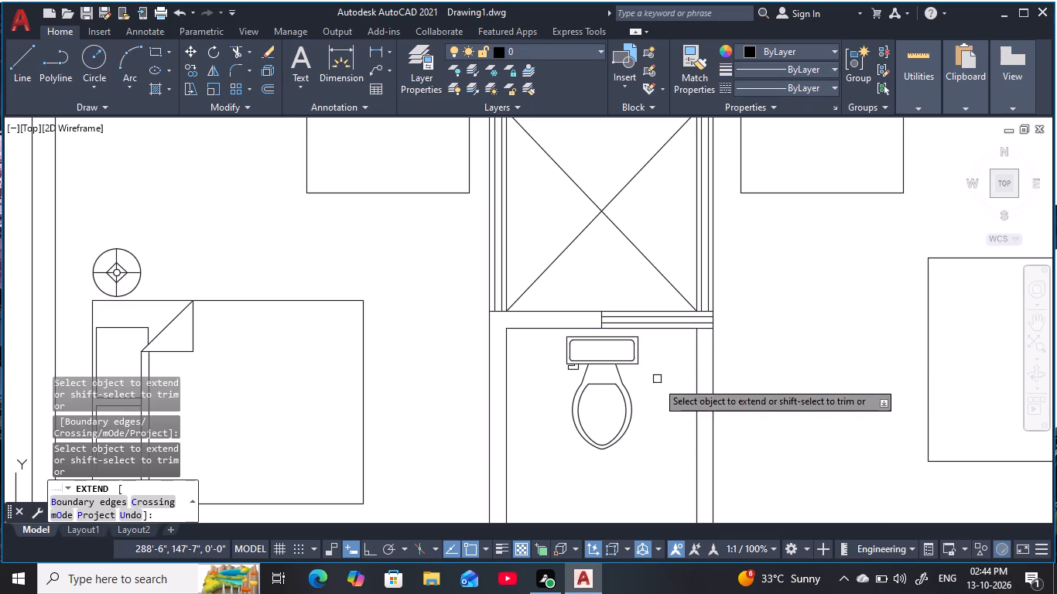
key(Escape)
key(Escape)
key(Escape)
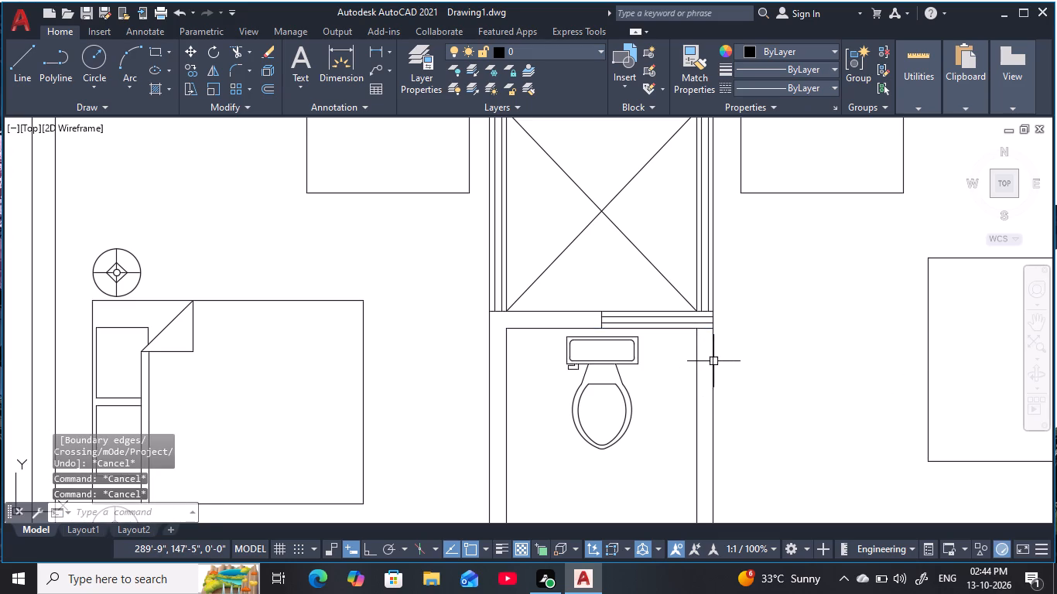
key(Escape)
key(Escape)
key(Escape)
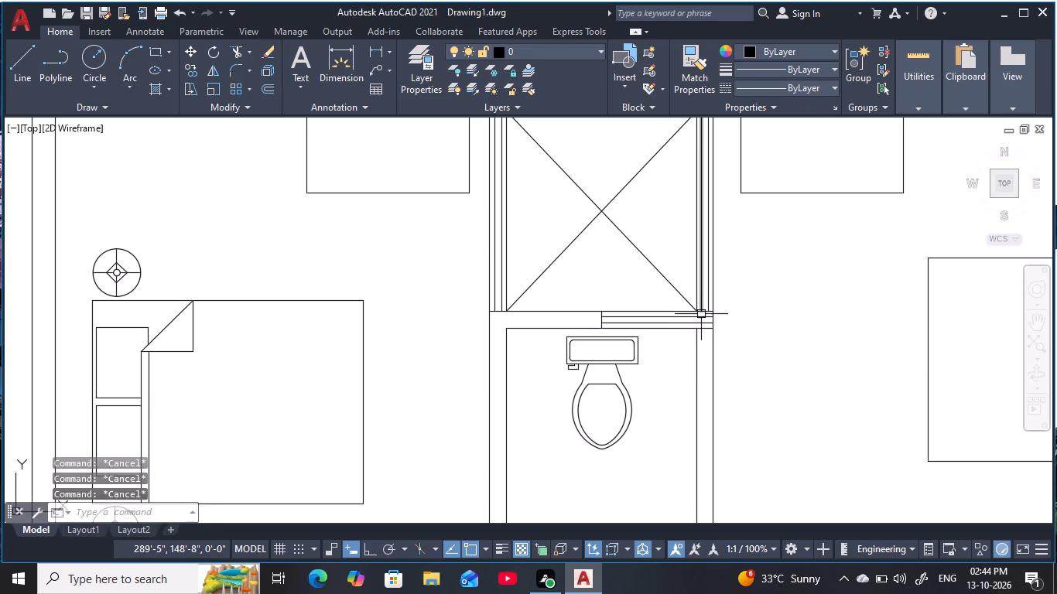
Extend the shaft's east edge south through the wall below it to meet the toilet's east wall face.
key(Escape)
scroll(709, 326, up, 3)
middle_drag(712, 326, 723, 332)
key(Escape)
key(Escape)
text(ex)
key(space)
click(665, 256)
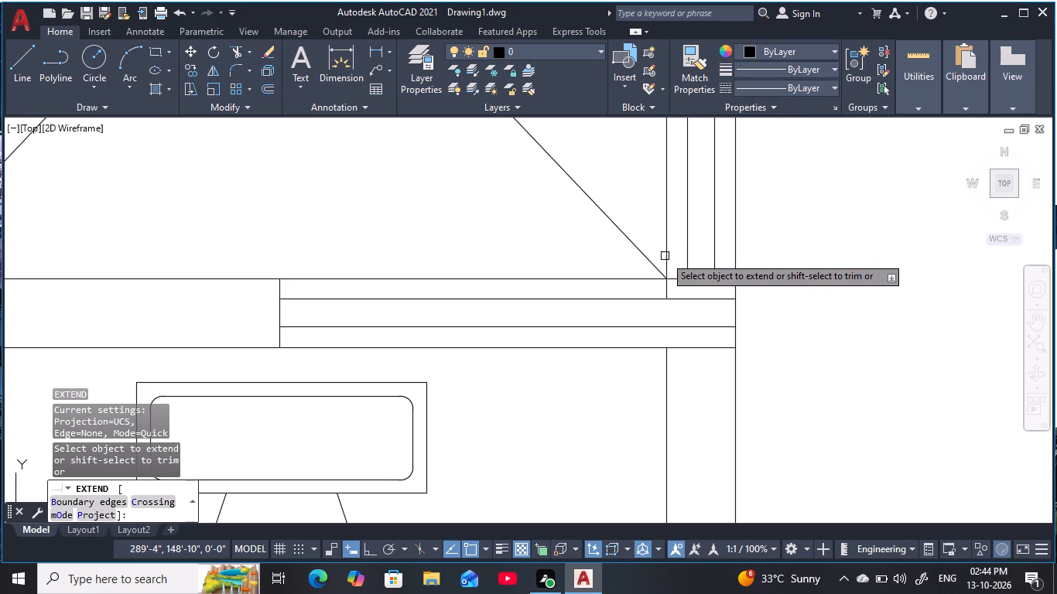
click(665, 287)
click(669, 312)
key(Escape)
key(Escape)
key(Escape)
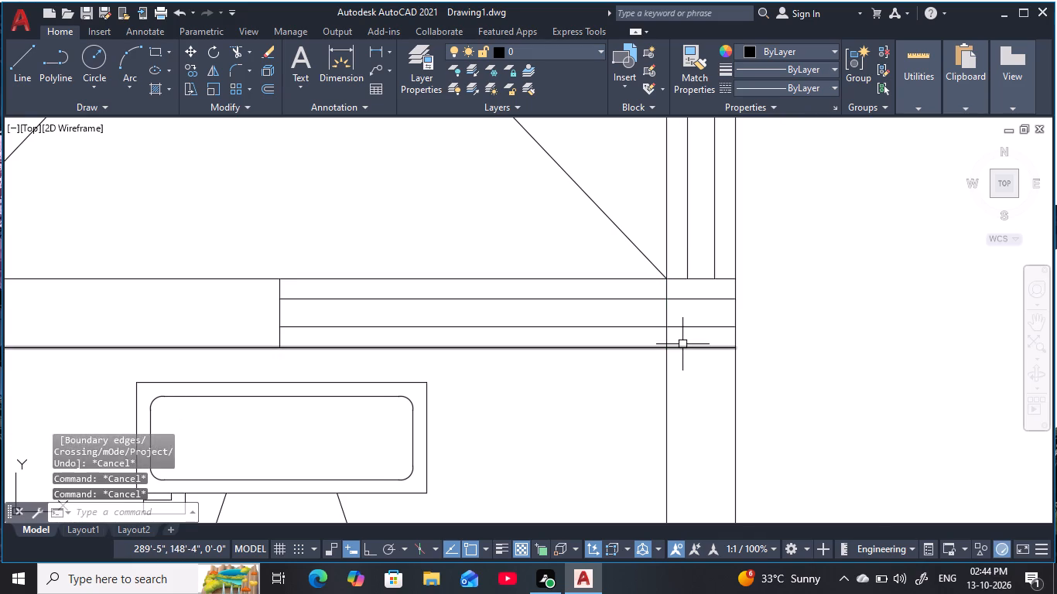
key(Escape)
key(Escape)
Trim off the three horizontal line ends crossing the east partition just below the shaft's south edge.
text(tr)
key(space)
click(702, 287)
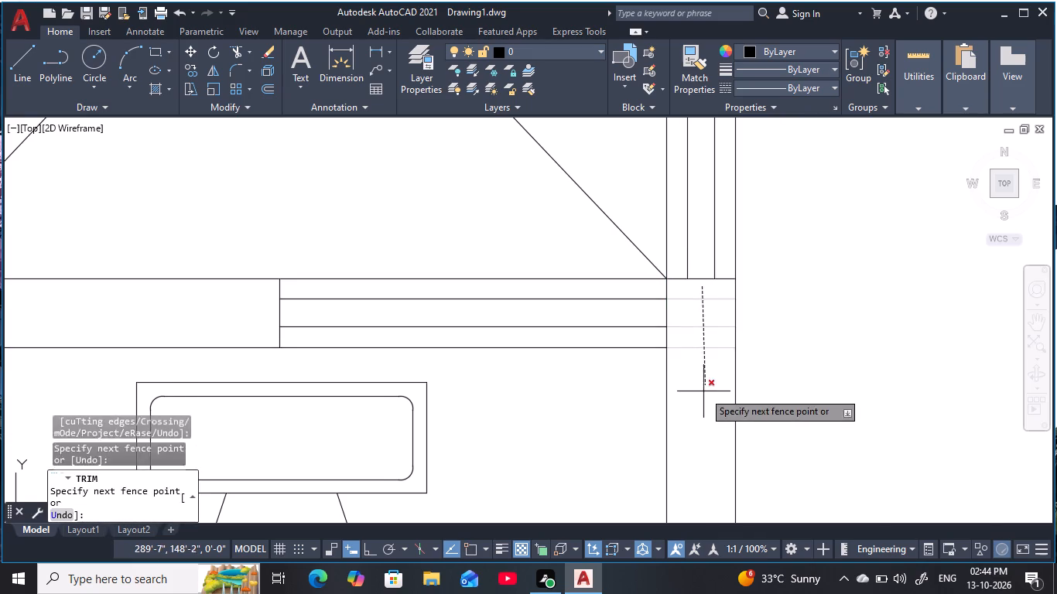
click(703, 392)
scroll(700, 393, down, 2)
middle_drag(700, 393, 754, 340)
scroll(754, 340, down, 1)
key(Escape)
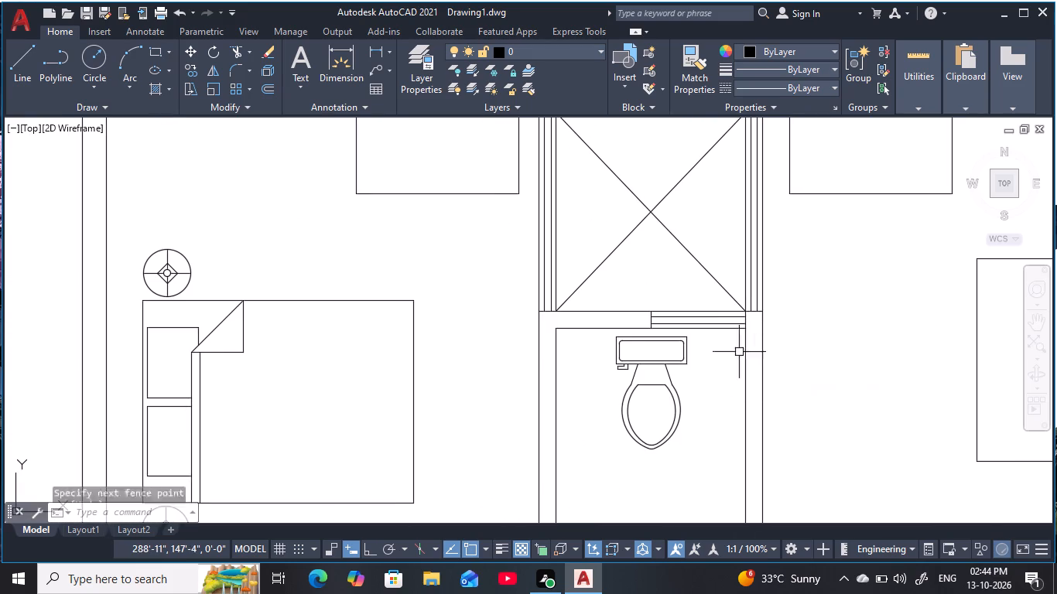
key(Escape)
key(Escape)
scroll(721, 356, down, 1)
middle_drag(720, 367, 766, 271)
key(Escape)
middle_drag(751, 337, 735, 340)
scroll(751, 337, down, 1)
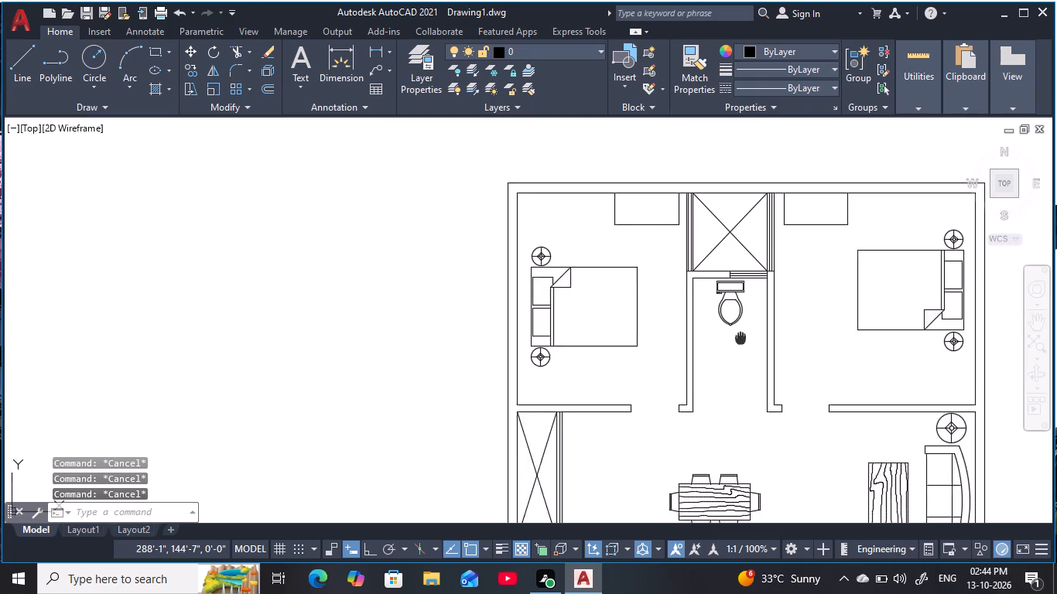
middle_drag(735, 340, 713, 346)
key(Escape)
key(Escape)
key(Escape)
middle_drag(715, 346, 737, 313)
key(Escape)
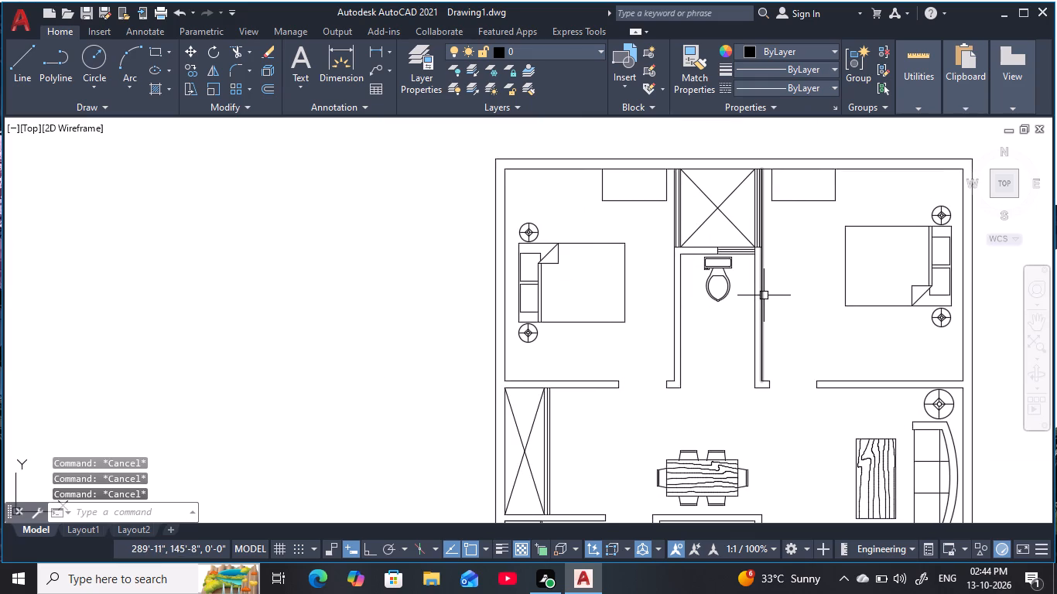
Draw a wall unit outline in the south bedroom: 18" east from the west partition, then south about 5'-7" to the south wall.
scroll(628, 435, down, 1)
middle_drag(628, 437, 723, 207)
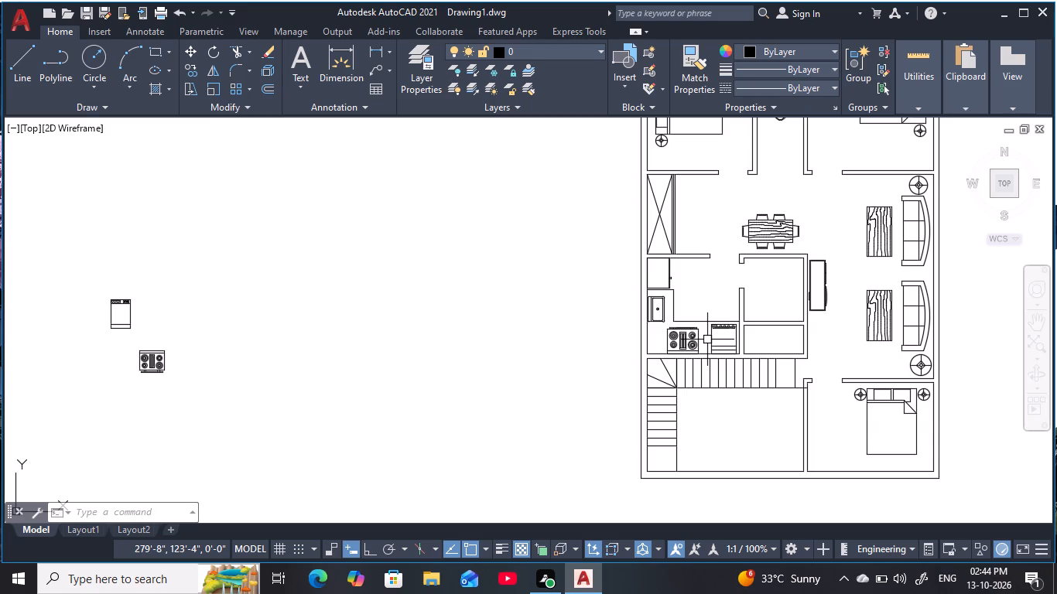
scroll(802, 424, up, 1)
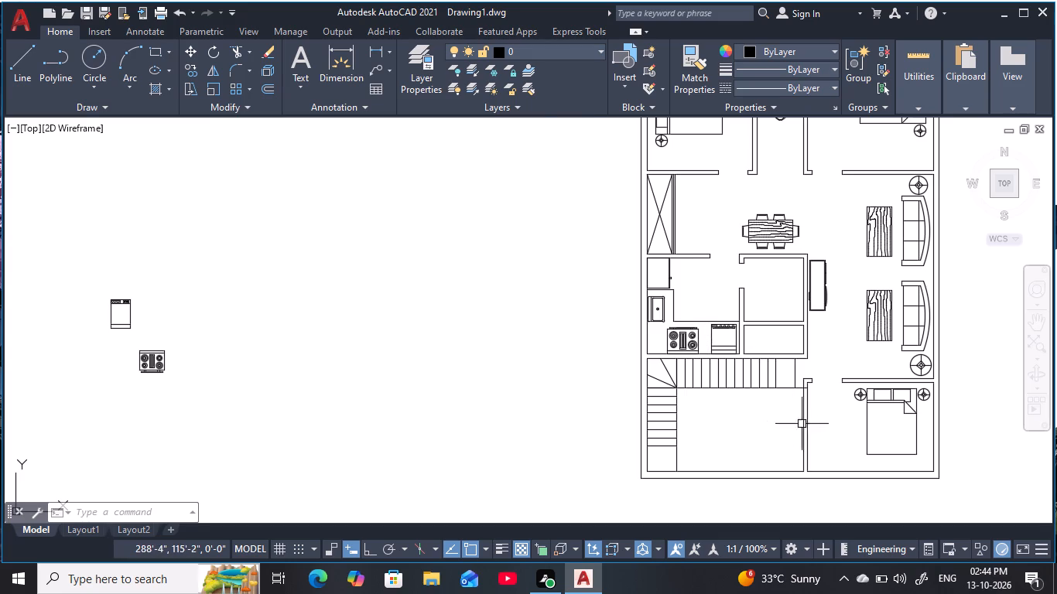
scroll(837, 425, up, 1)
middle_drag(830, 418, 783, 275)
scroll(781, 277, up, 1)
middle_drag(781, 281, 774, 292)
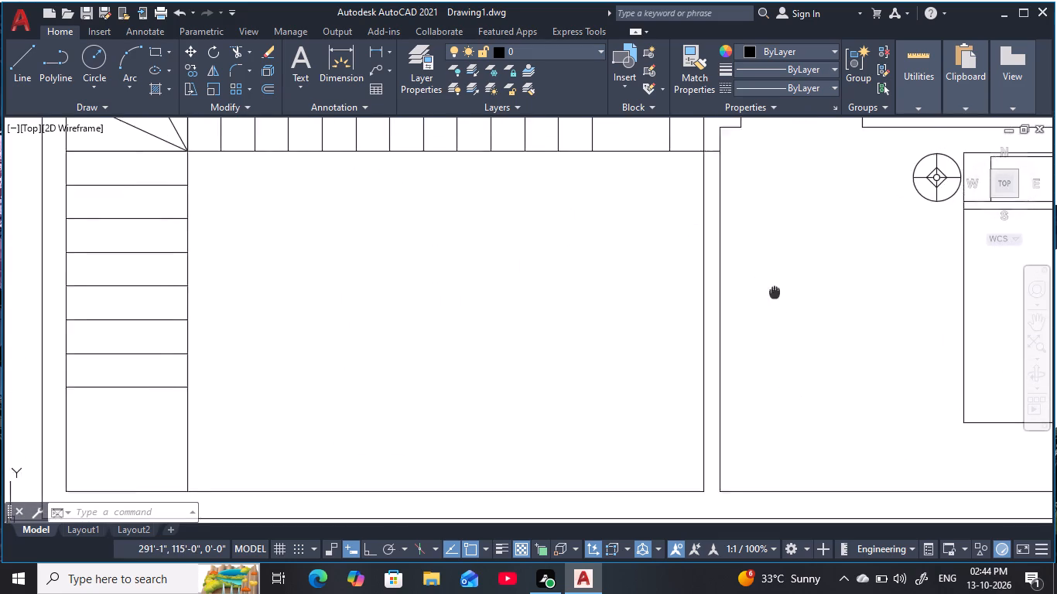
middle_drag(774, 292, 755, 303)
key(Escape)
key(Escape)
key(Escape)
key(Escape)
key(Escape)
text(l)
key(space)
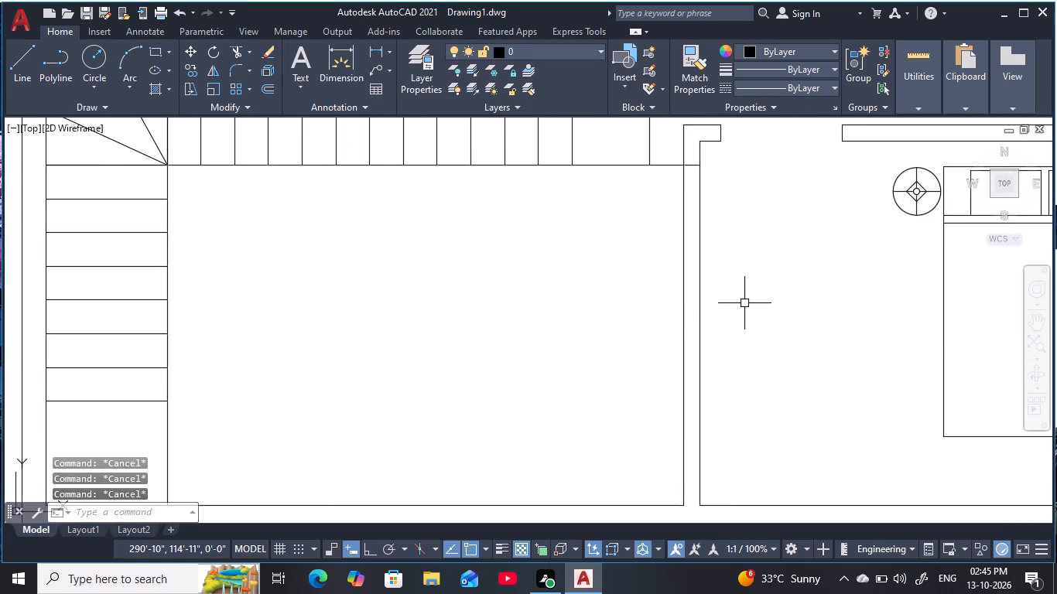
click(700, 278)
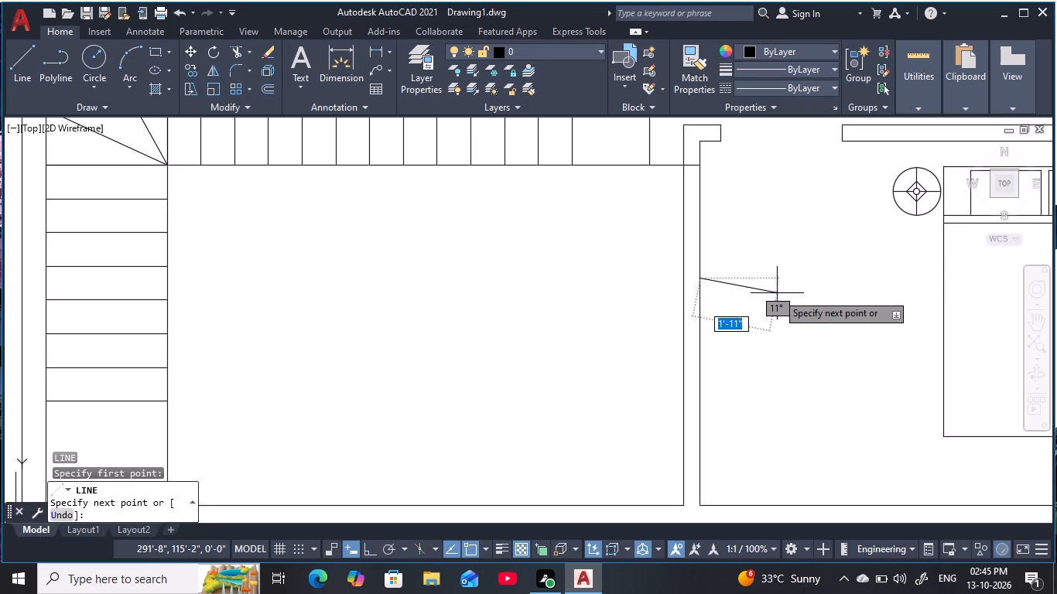
key(F8)
key(1)
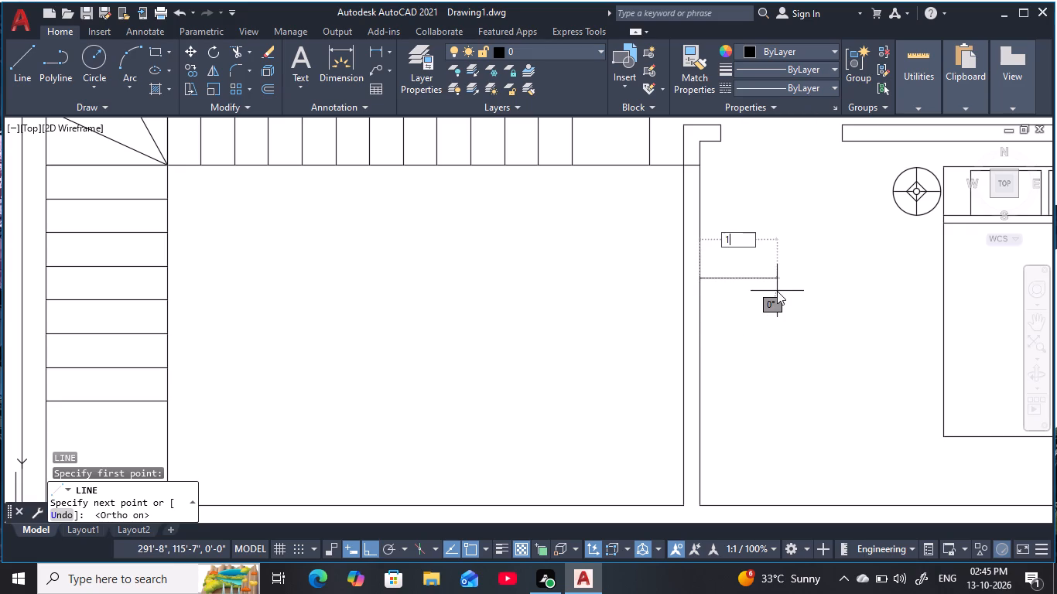
key(8)
key(space)
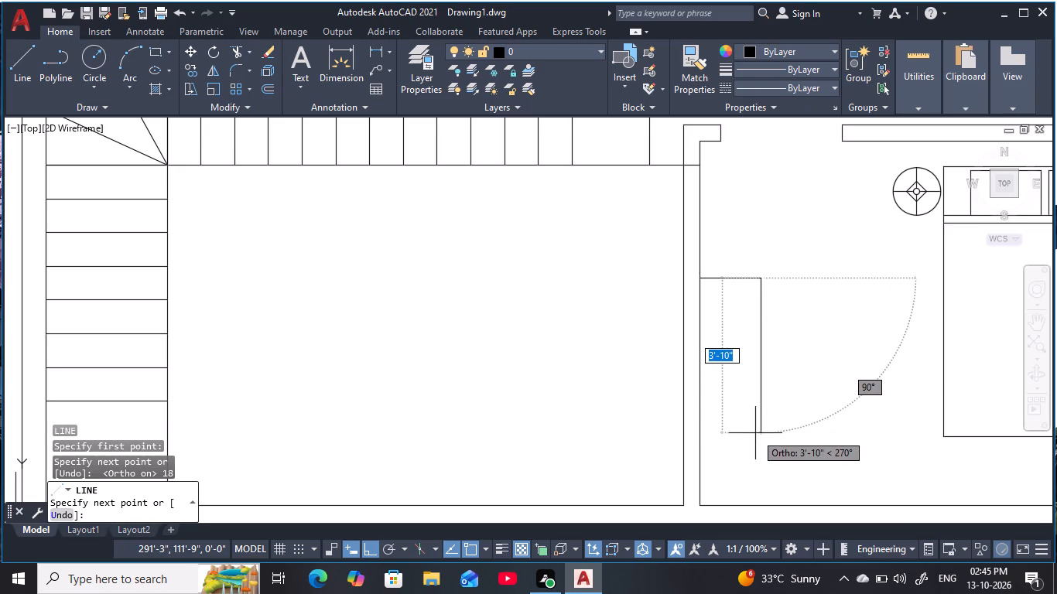
click(761, 504)
key(Escape)
key(Escape)
key(Escape)
key(Escape)
key(Escape)
key(Escape)
key(Escape)
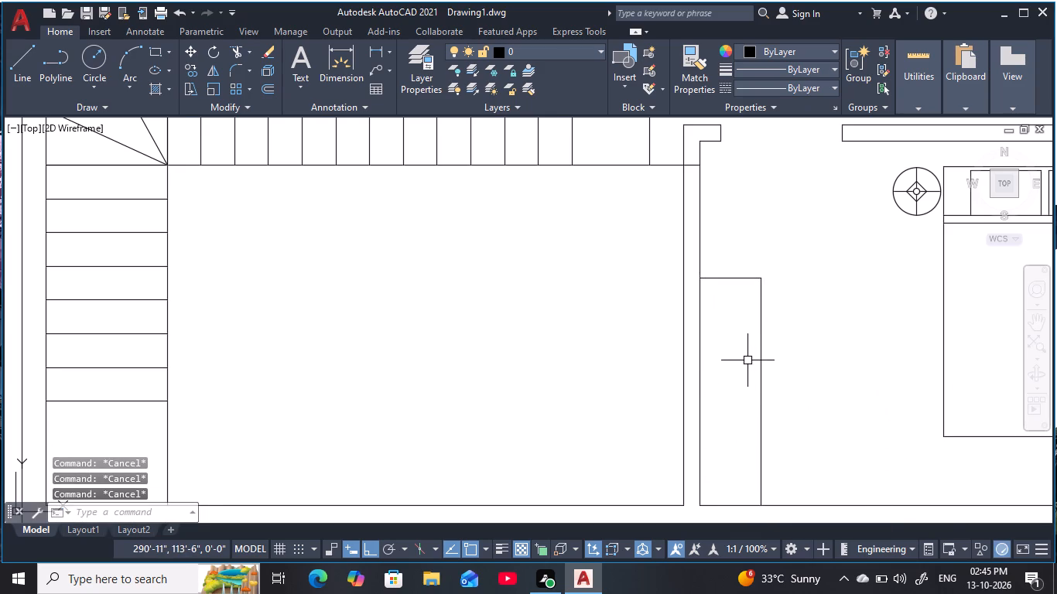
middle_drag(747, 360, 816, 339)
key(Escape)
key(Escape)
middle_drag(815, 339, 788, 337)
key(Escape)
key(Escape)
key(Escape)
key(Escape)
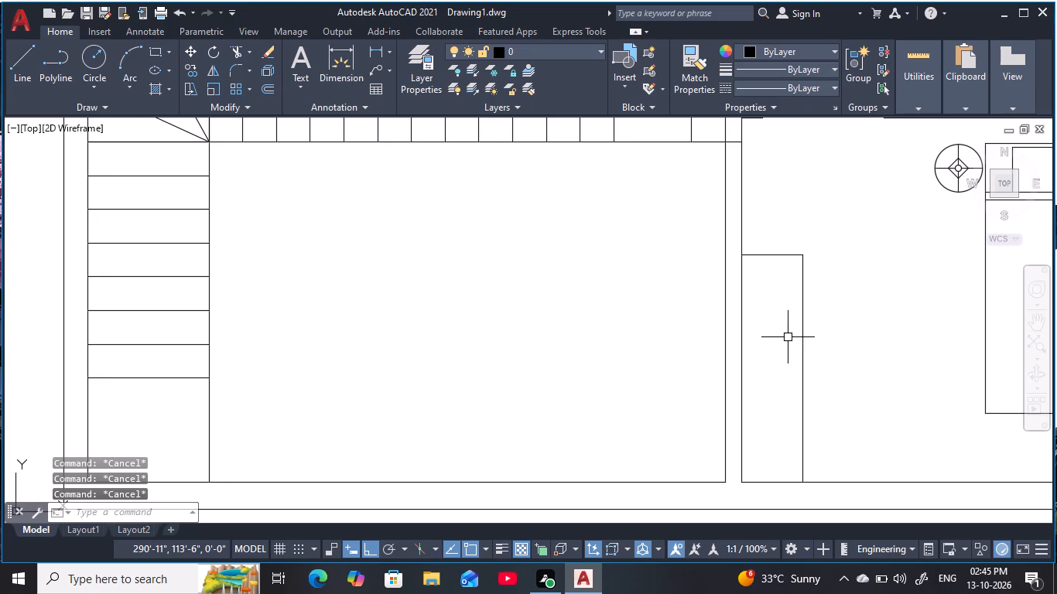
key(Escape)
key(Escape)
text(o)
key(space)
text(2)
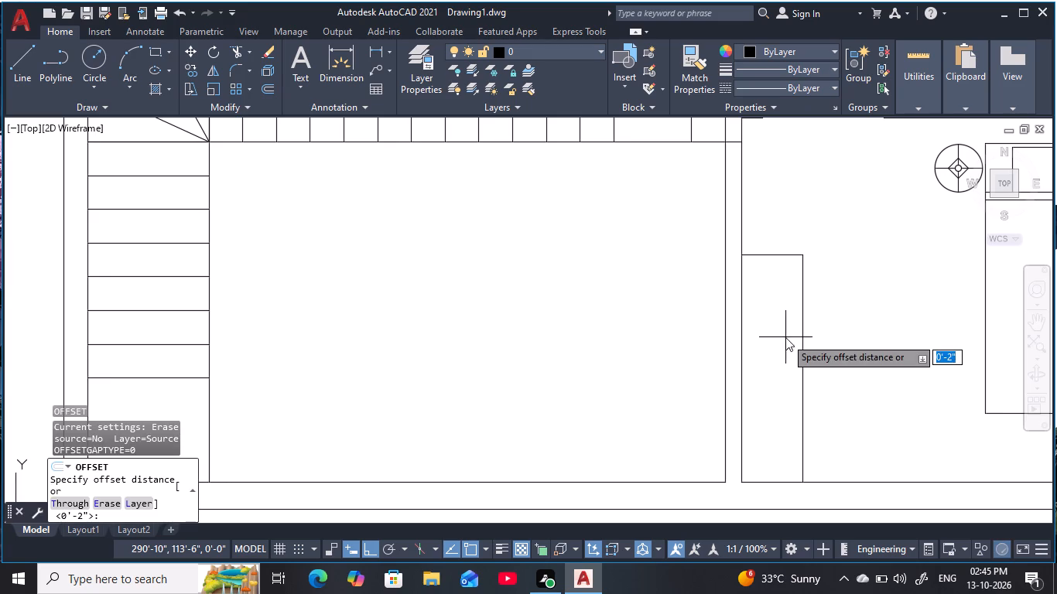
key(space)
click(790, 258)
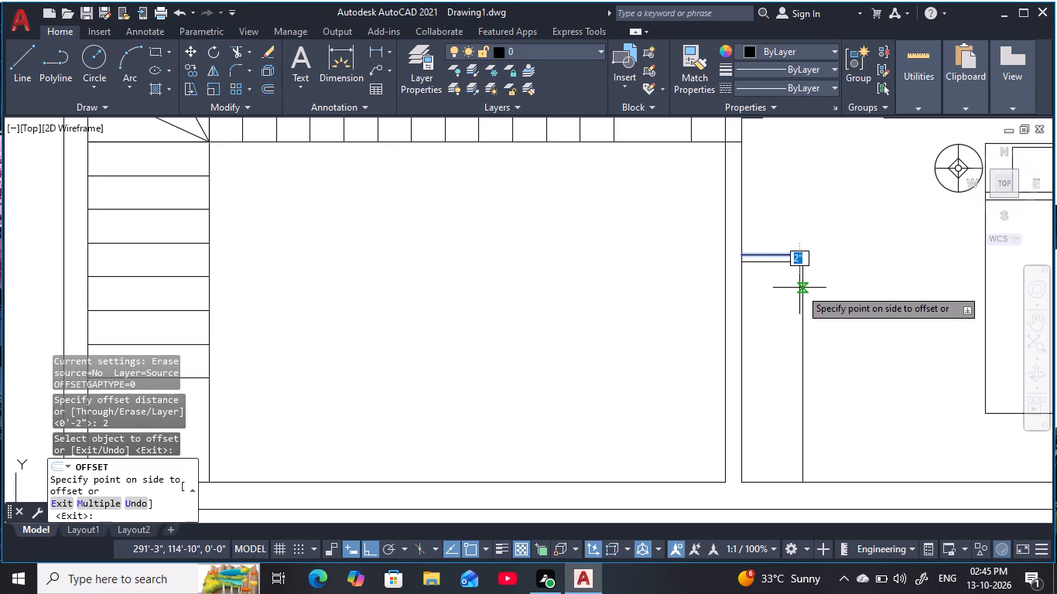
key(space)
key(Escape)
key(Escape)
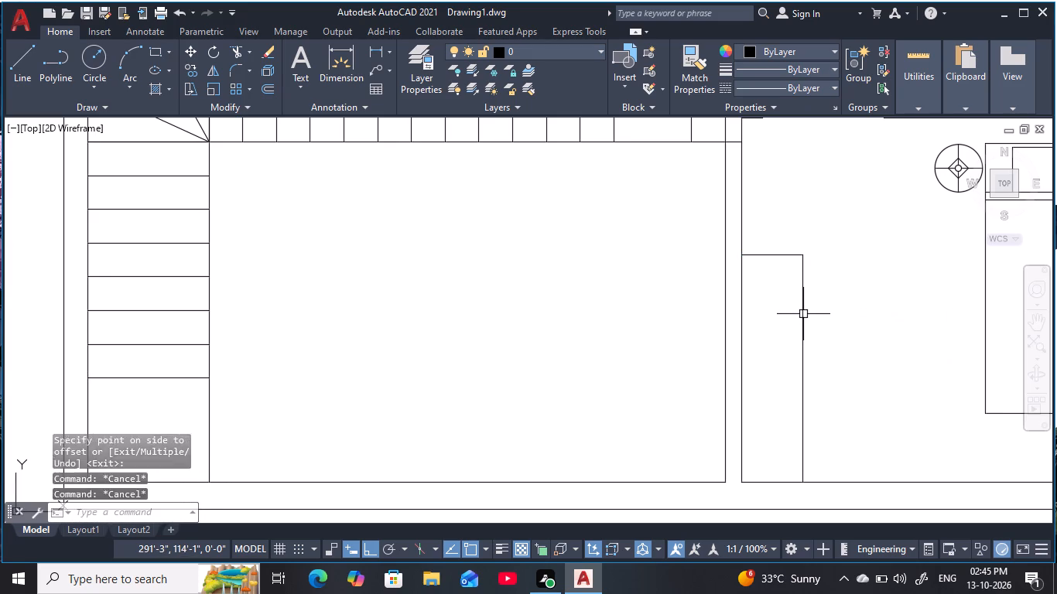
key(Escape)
Offset the wall unit's east and north edges 2" inward.
key(space)
key(space)
drag(806, 316, 798, 316)
click(770, 326)
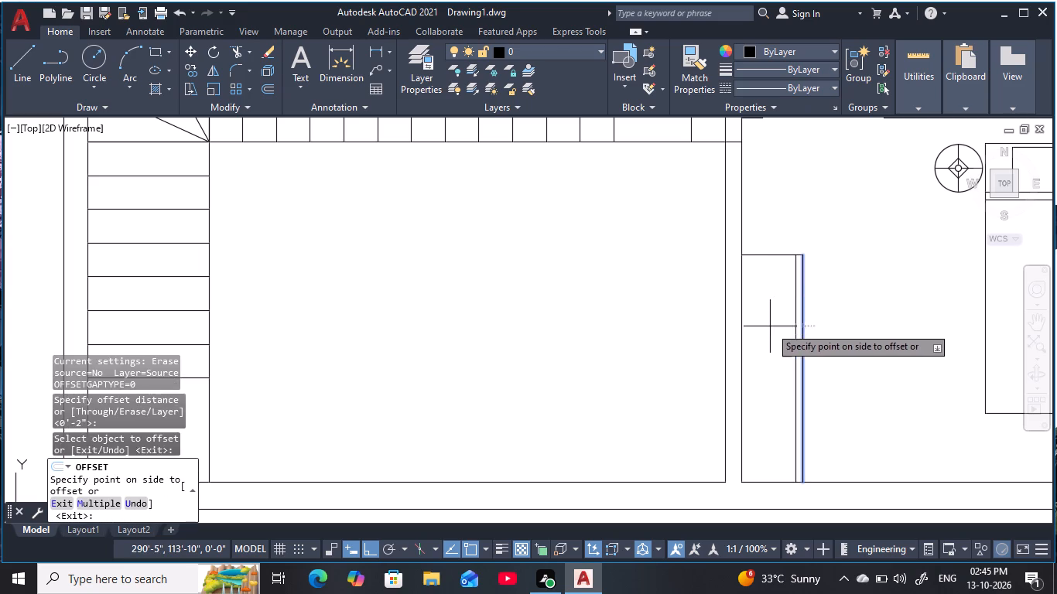
click(781, 253)
click(775, 311)
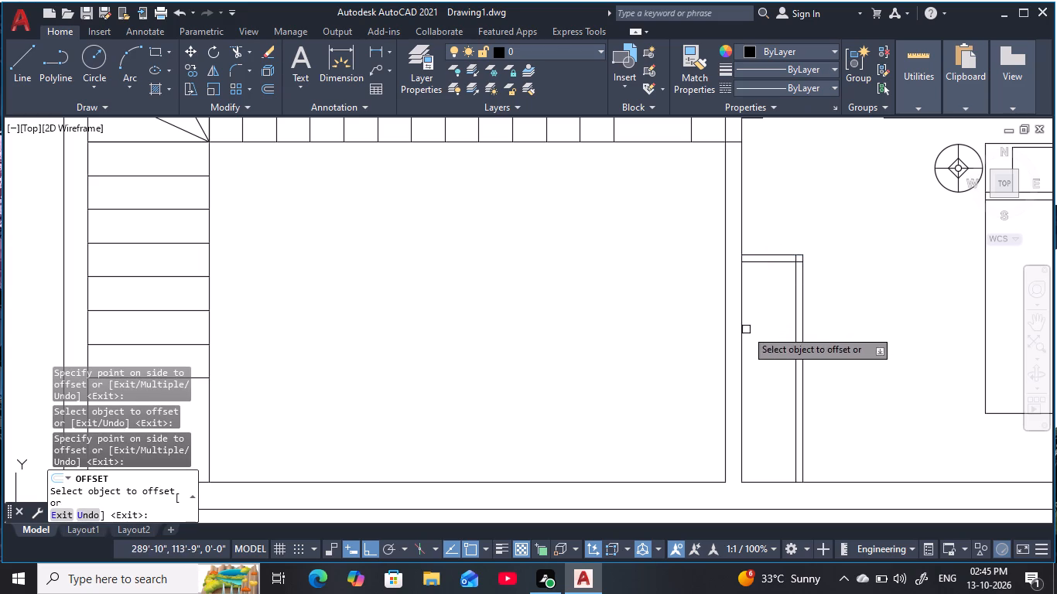
scroll(826, 316, down, 2)
middle_drag(798, 314, 767, 302)
key(Escape)
key(Escape)
key(Escape)
key(Escape)
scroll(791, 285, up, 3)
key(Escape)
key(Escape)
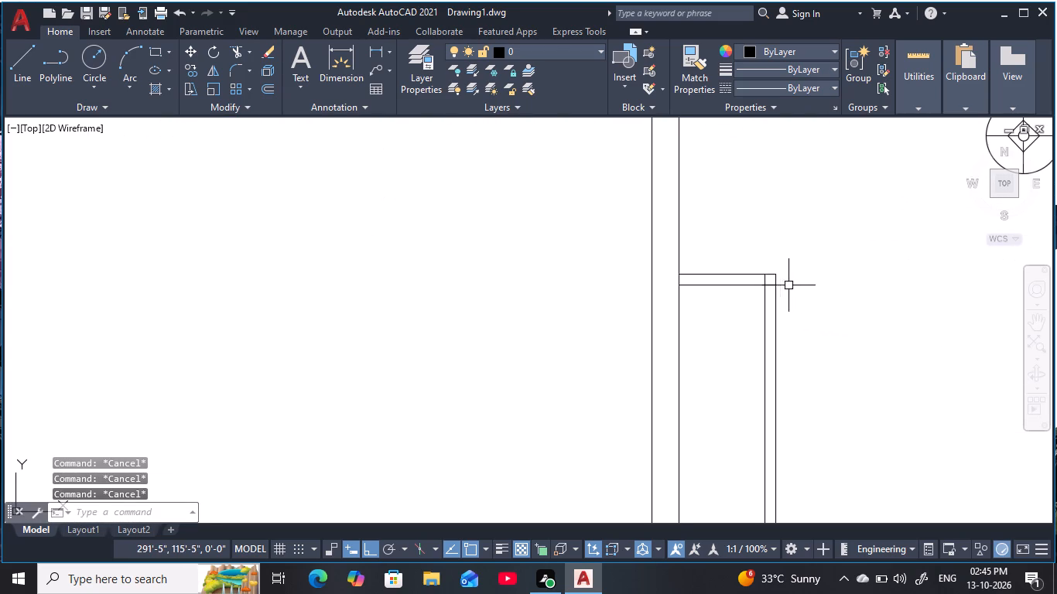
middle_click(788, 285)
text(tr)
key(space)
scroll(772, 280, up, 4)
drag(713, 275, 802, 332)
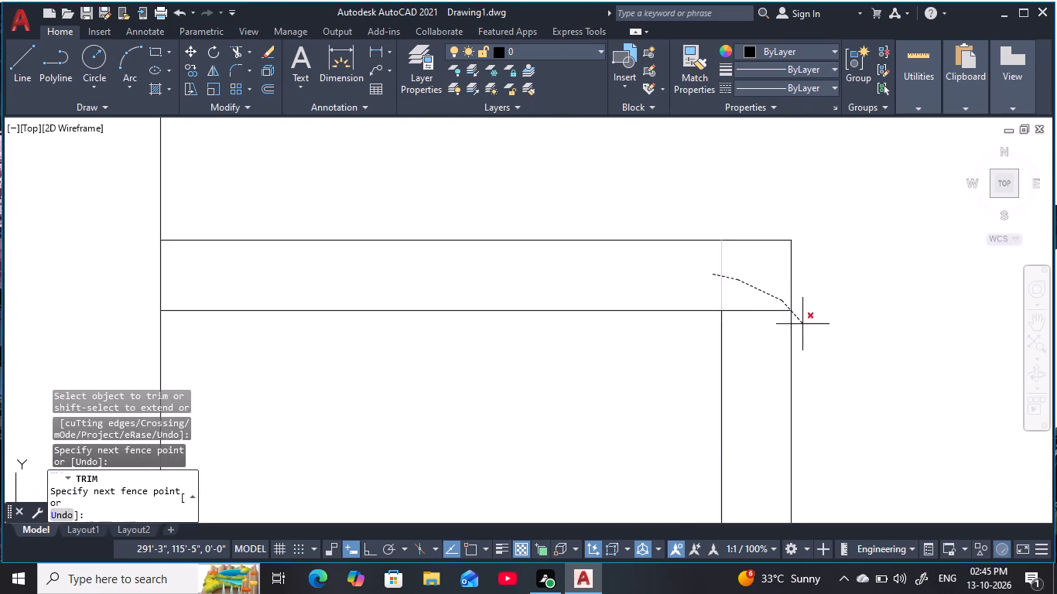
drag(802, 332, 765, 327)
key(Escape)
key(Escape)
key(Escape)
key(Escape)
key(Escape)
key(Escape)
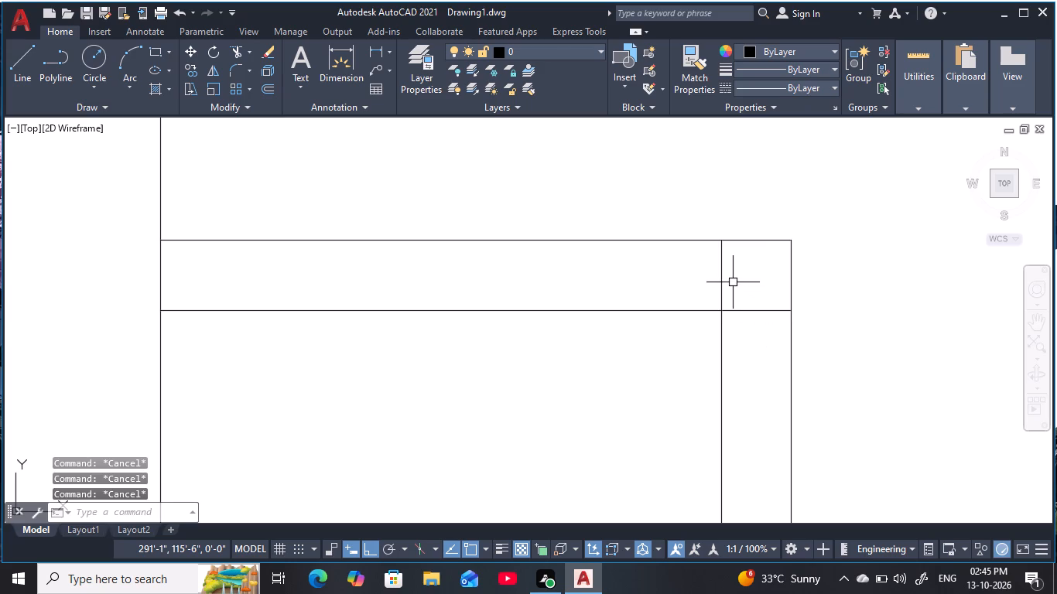
Trim the two offset line ends that cross at the wall unit's northeast corner.
key(space)
drag(691, 282, 715, 283)
click(754, 328)
scroll(754, 328, down, 3)
middle_drag(755, 326, 782, 216)
scroll(816, 268, down, 2)
middle_drag(839, 307, 795, 255)
key(Escape)
key(Escape)
middle_drag(807, 321, 802, 314)
scroll(795, 309, down, 2)
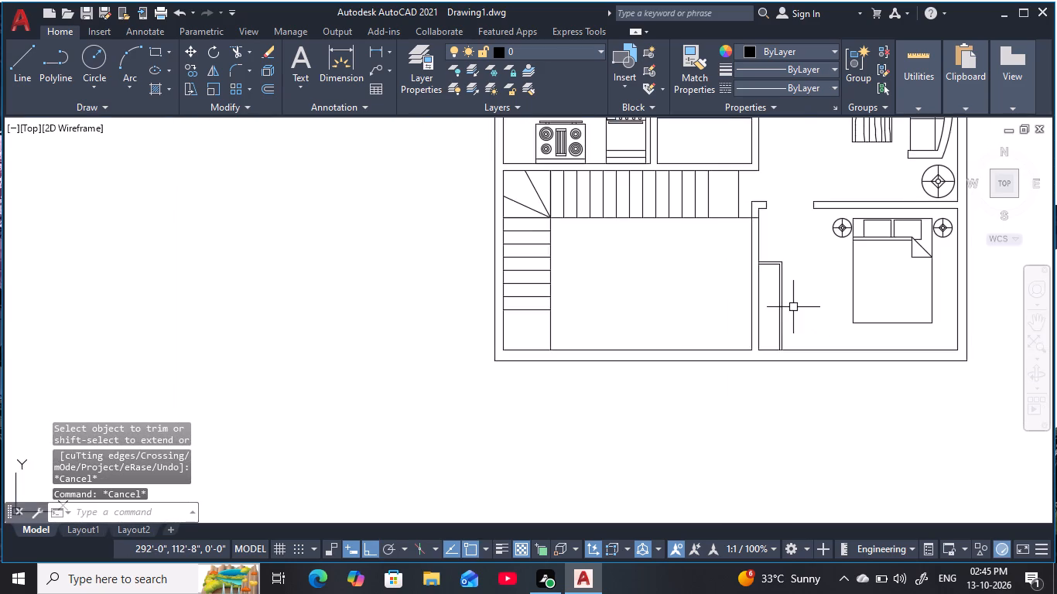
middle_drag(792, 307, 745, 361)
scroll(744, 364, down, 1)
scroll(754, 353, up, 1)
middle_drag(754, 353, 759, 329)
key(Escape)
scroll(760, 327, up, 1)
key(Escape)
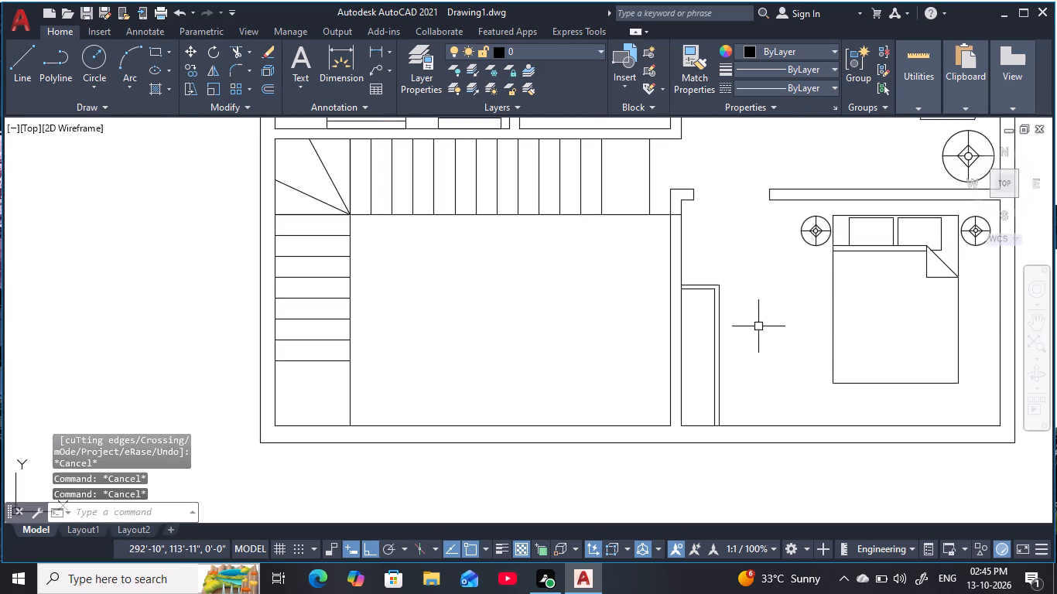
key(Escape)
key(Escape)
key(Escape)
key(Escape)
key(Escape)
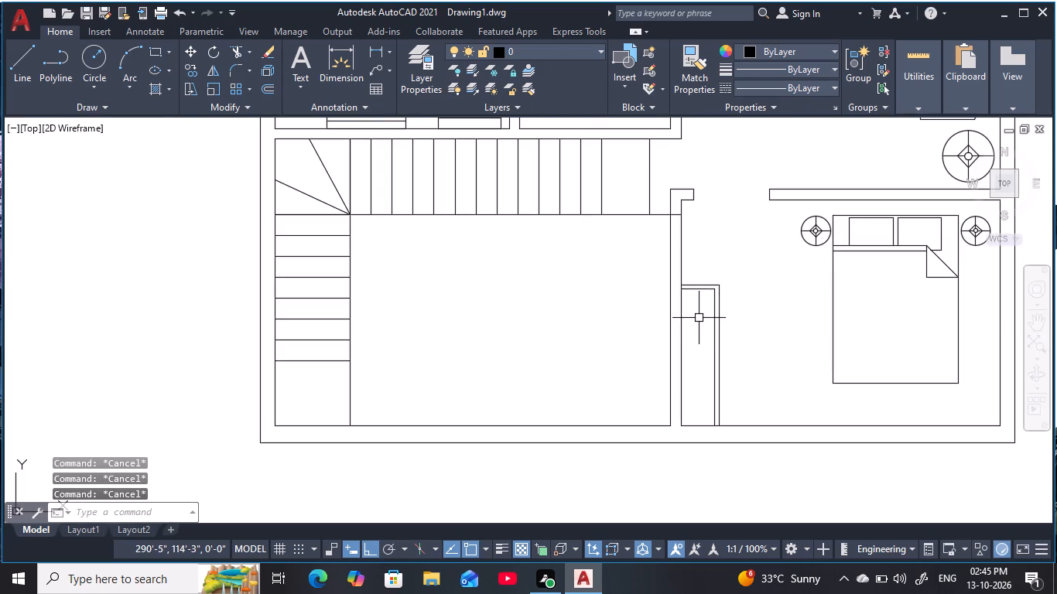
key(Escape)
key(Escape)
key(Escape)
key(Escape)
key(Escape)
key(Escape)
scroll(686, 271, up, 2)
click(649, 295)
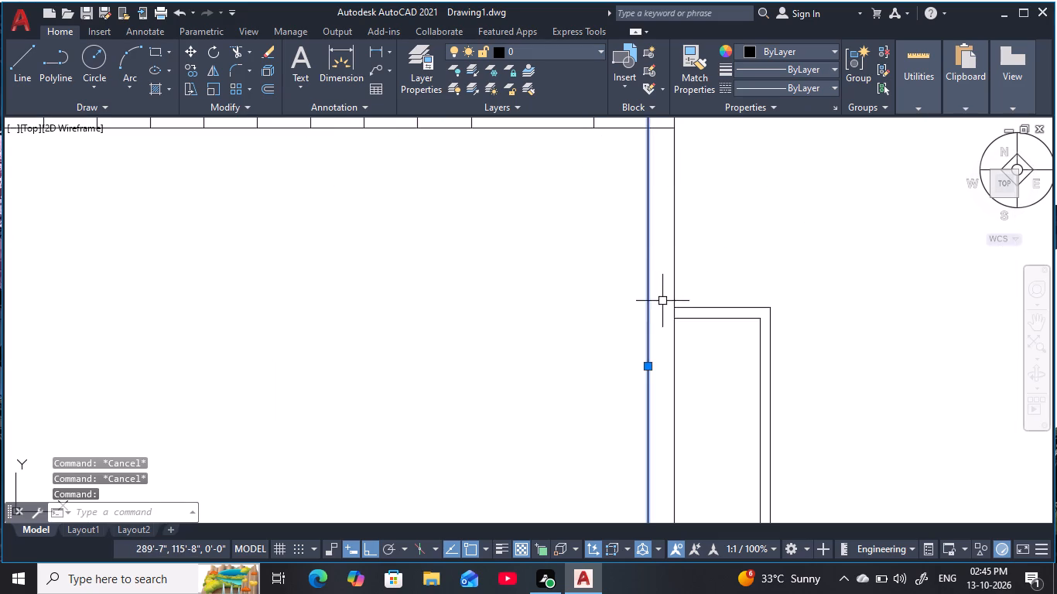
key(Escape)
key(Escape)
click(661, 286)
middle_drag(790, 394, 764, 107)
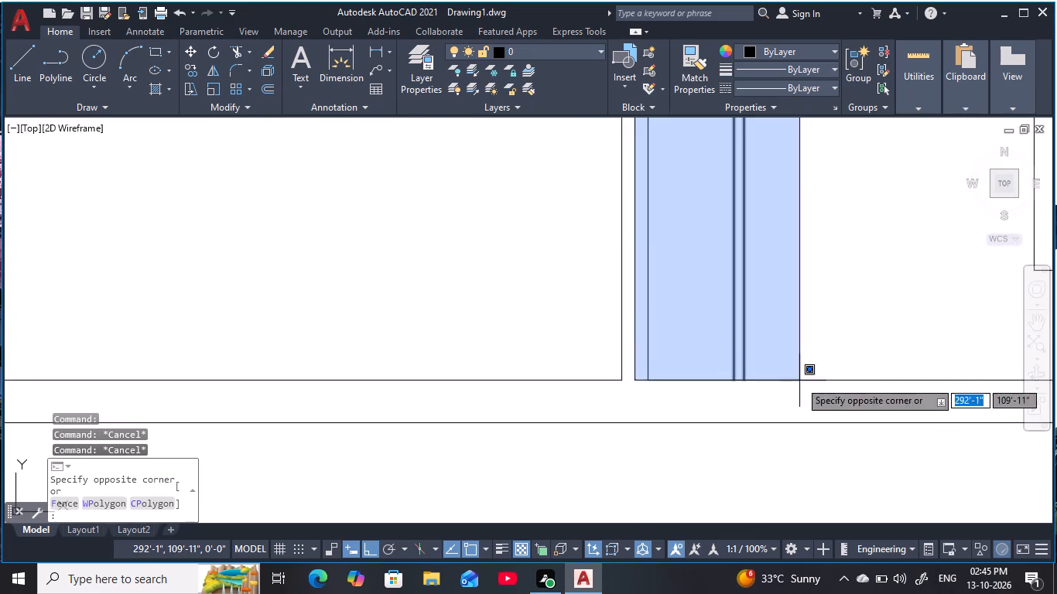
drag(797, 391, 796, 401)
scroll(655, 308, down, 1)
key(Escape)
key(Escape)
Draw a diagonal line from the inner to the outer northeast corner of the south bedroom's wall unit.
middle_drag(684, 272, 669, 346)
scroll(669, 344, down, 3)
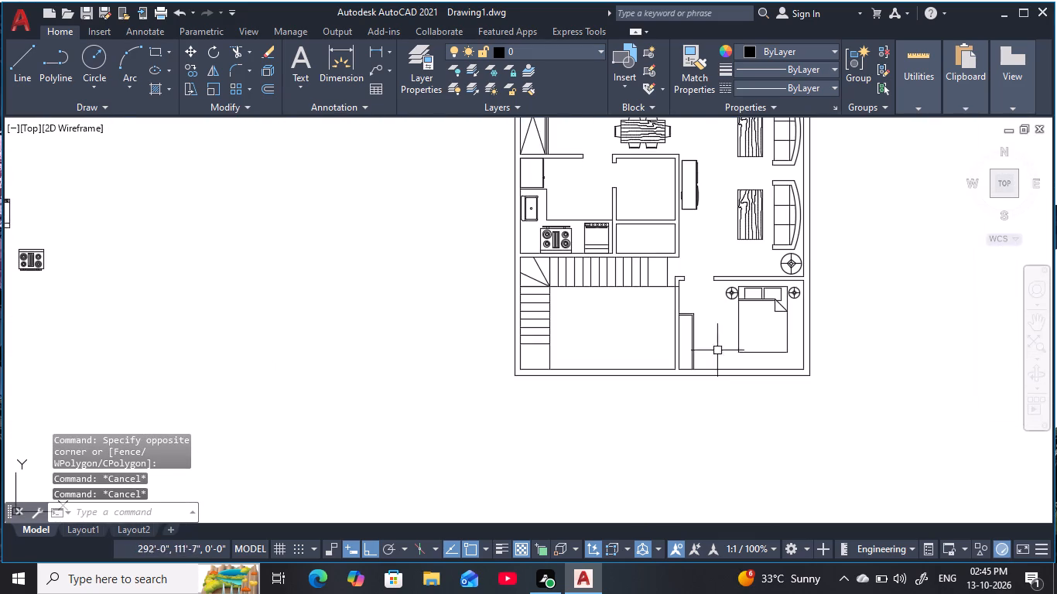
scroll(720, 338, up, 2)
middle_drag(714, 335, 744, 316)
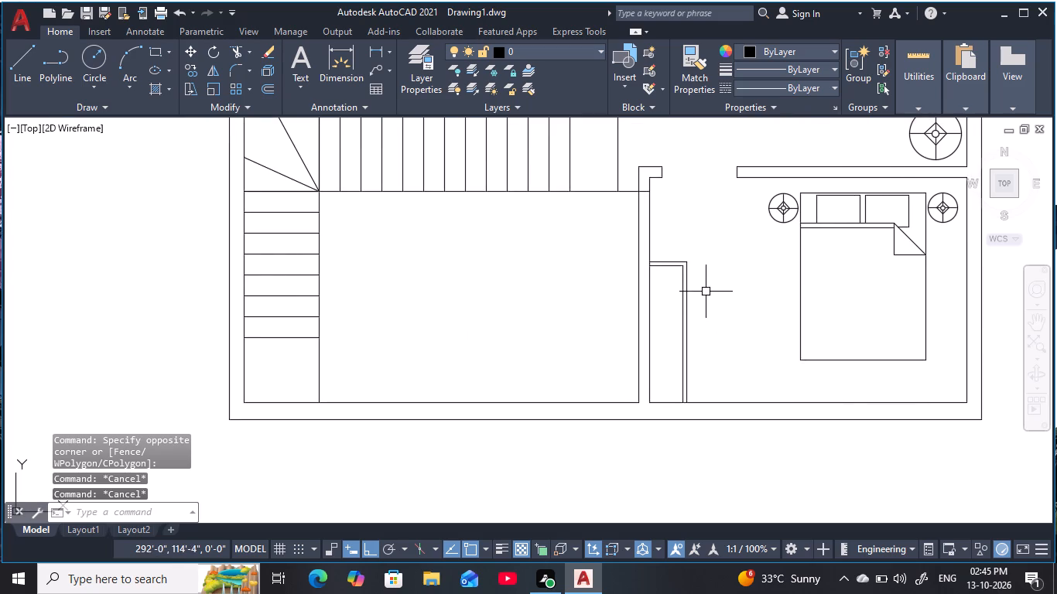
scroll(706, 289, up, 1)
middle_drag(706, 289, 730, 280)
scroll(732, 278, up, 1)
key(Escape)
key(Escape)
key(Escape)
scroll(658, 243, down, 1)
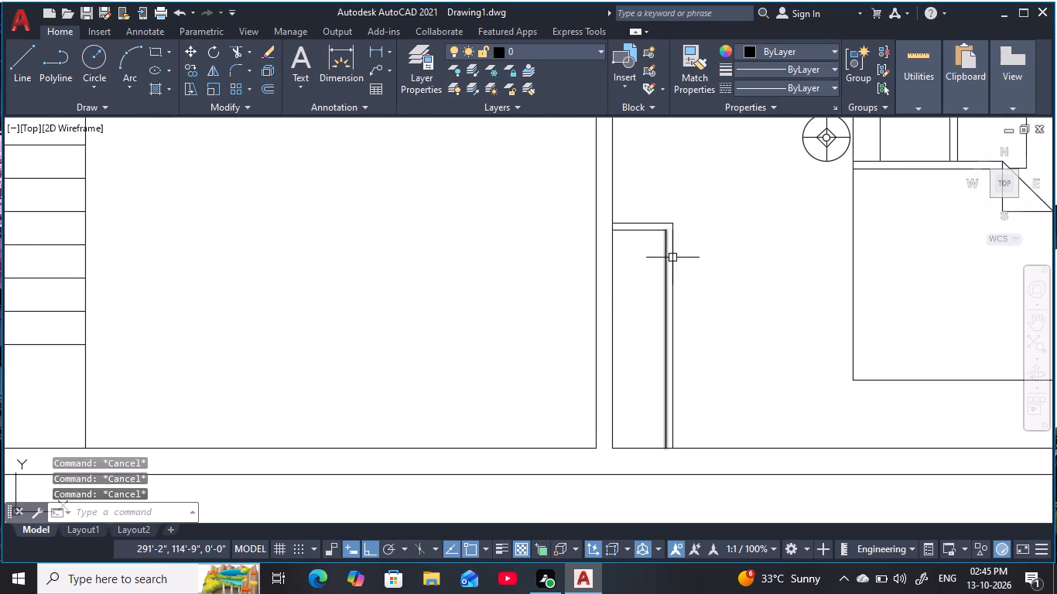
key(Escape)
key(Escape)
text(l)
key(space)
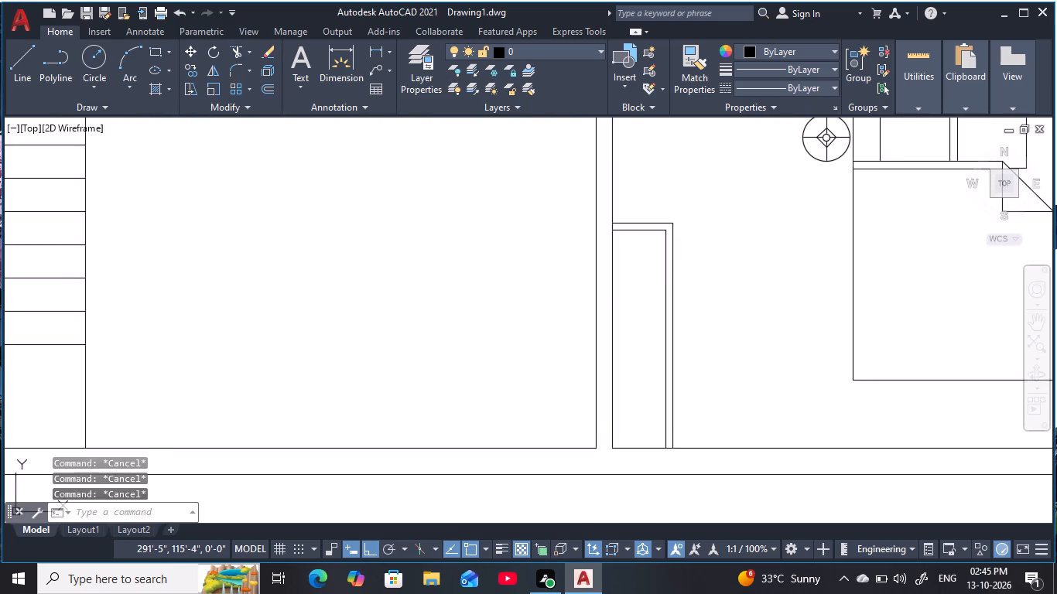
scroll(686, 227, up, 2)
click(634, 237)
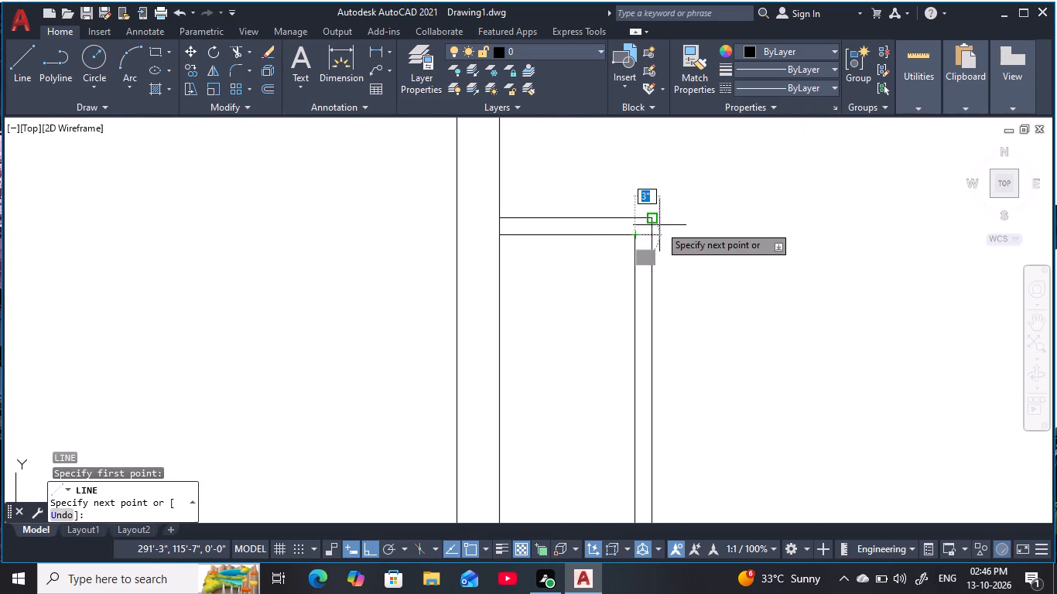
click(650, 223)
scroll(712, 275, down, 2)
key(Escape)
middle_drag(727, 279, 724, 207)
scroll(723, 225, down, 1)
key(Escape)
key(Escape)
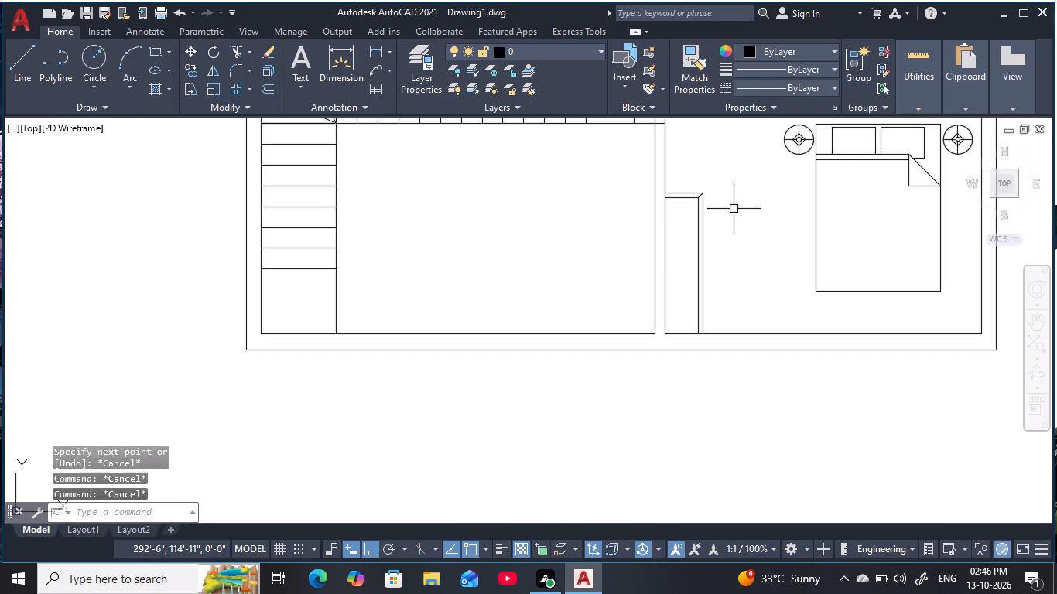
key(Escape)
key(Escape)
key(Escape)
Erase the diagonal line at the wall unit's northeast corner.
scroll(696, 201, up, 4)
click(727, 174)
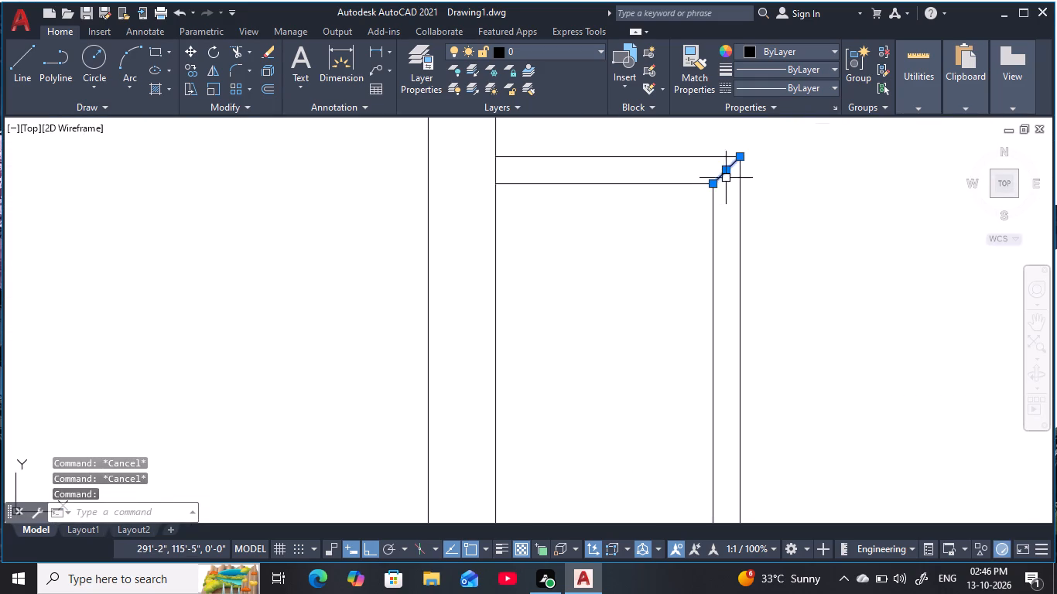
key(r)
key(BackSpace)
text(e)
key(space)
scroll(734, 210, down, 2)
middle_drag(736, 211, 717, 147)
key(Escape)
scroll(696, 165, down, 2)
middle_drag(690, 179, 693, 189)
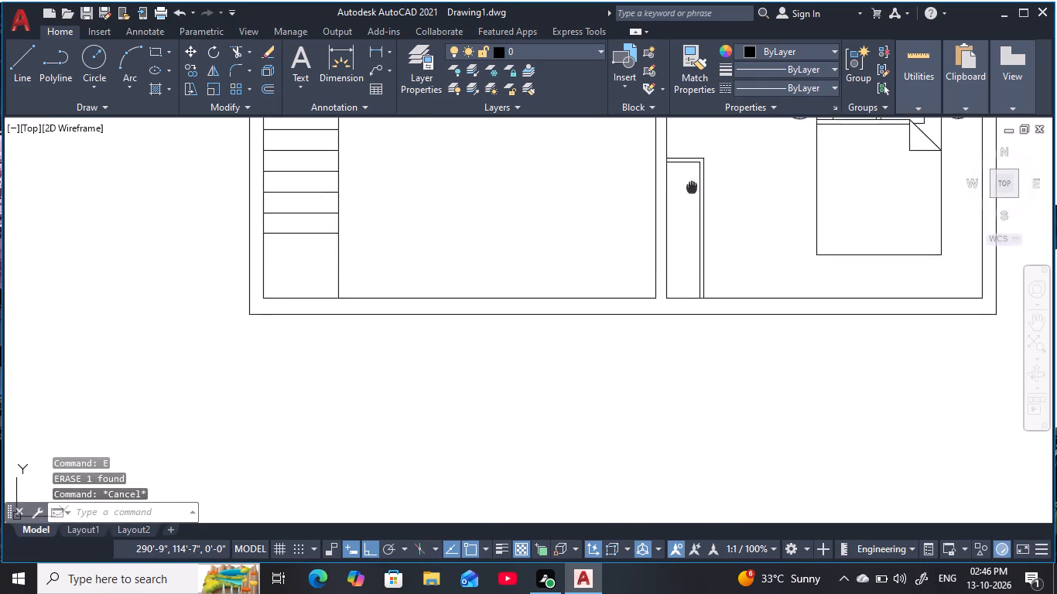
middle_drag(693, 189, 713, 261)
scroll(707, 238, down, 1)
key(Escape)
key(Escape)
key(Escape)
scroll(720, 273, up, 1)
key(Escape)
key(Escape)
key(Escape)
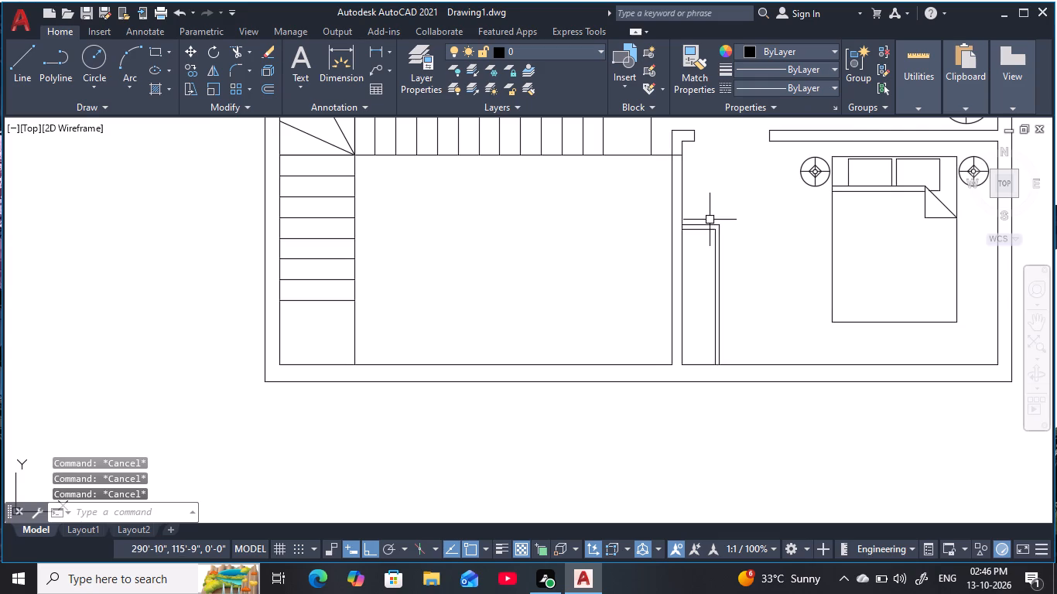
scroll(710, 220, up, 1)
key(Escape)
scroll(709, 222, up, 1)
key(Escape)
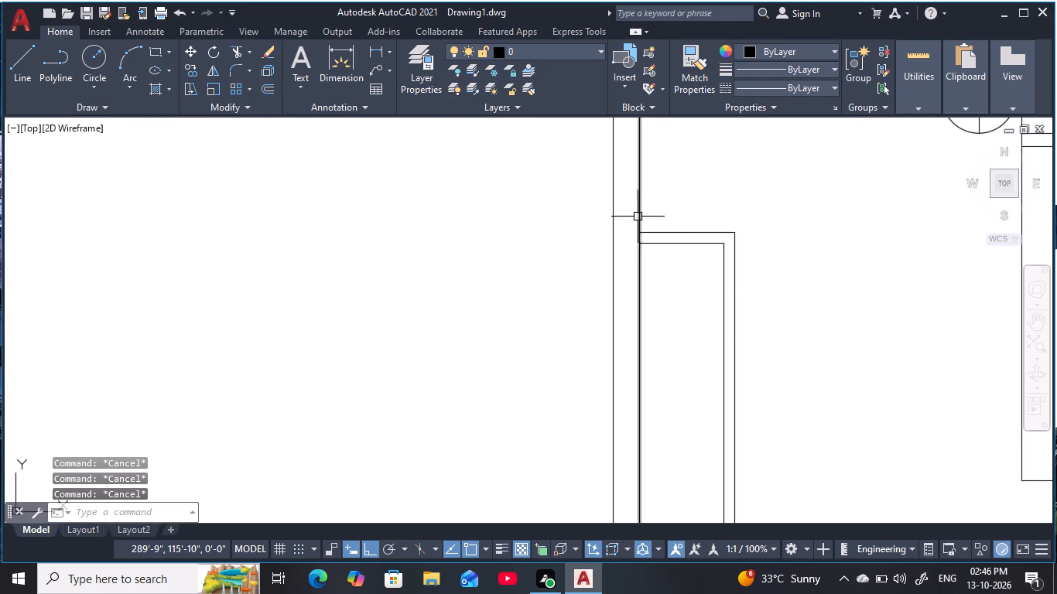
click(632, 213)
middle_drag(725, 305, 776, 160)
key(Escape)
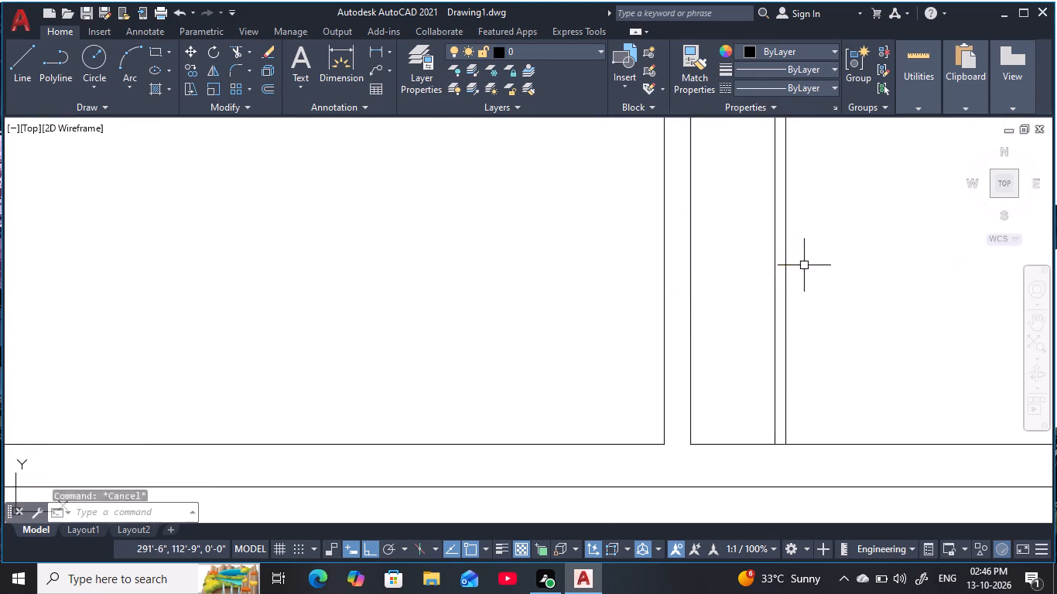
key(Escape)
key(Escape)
Copy the four edge lines of the south bedroom's wall unit to the empty area west of the plan.
scroll(734, 217, down, 4)
middle_drag(734, 216, 815, 450)
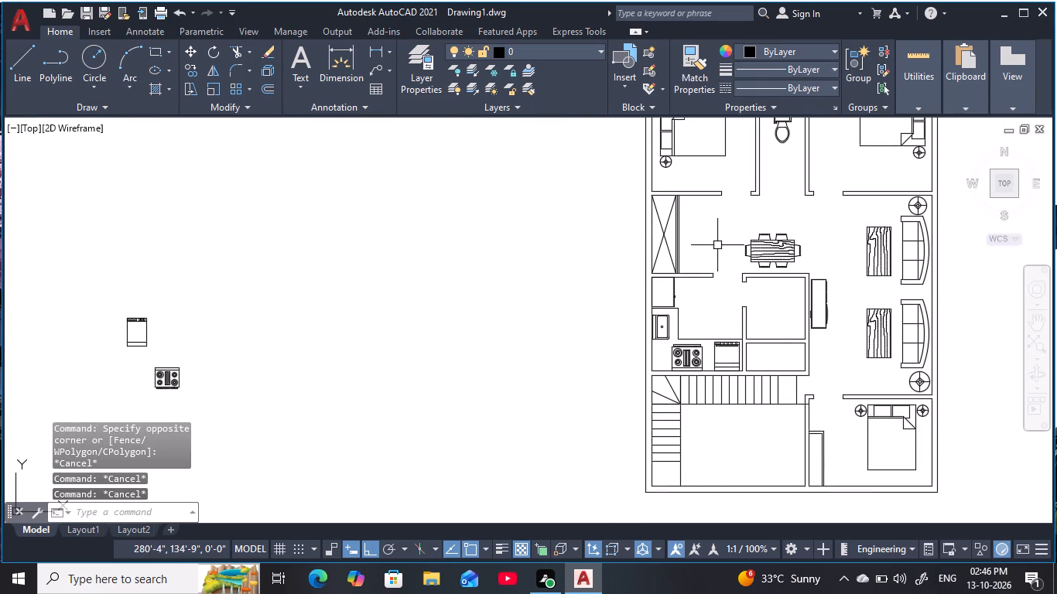
middle_drag(865, 439, 825, 305)
scroll(773, 301, up, 4)
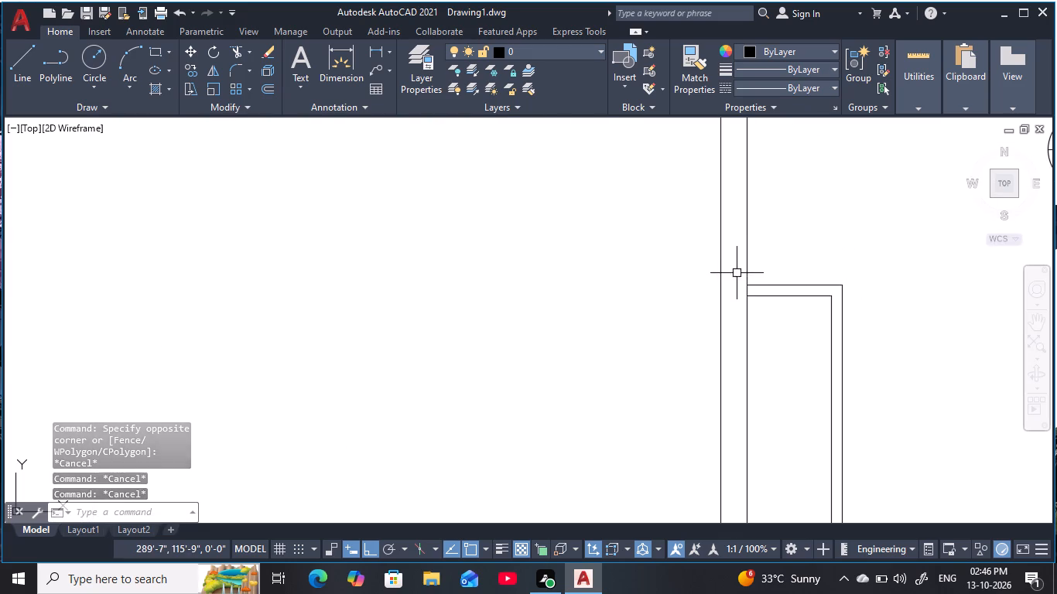
click(737, 273)
middle_drag(844, 418, 814, 353)
middle_drag(876, 451, 842, 382)
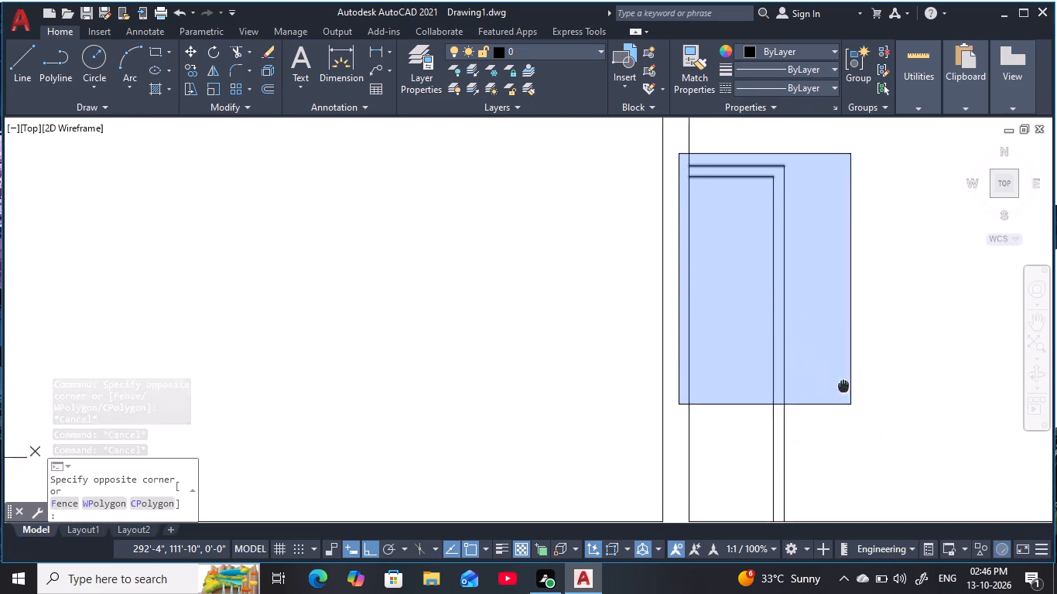
middle_drag(842, 382, 821, 244)
click(848, 378)
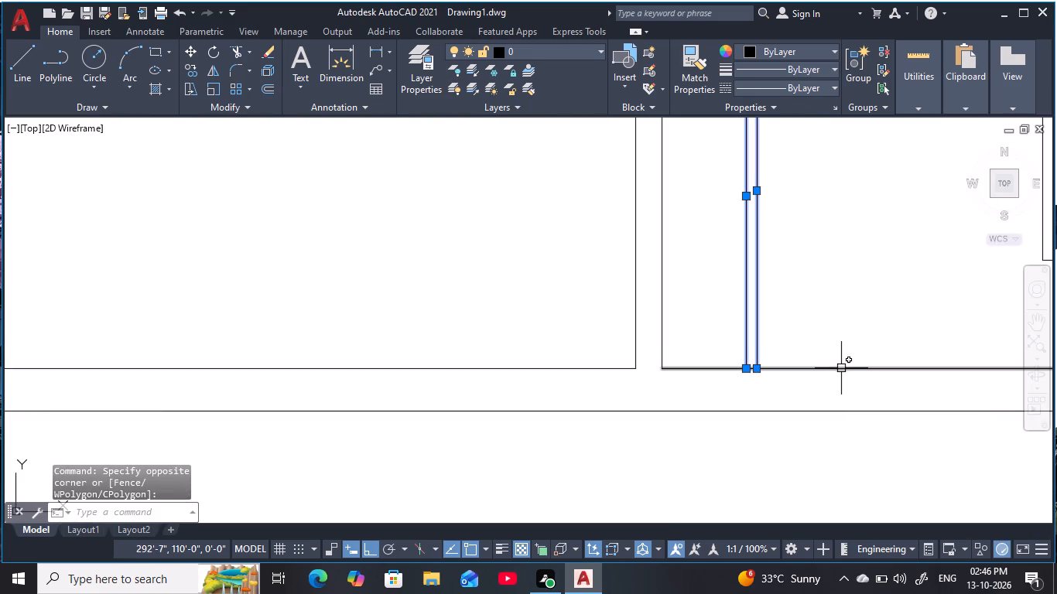
key(c)
key(o)
key(space)
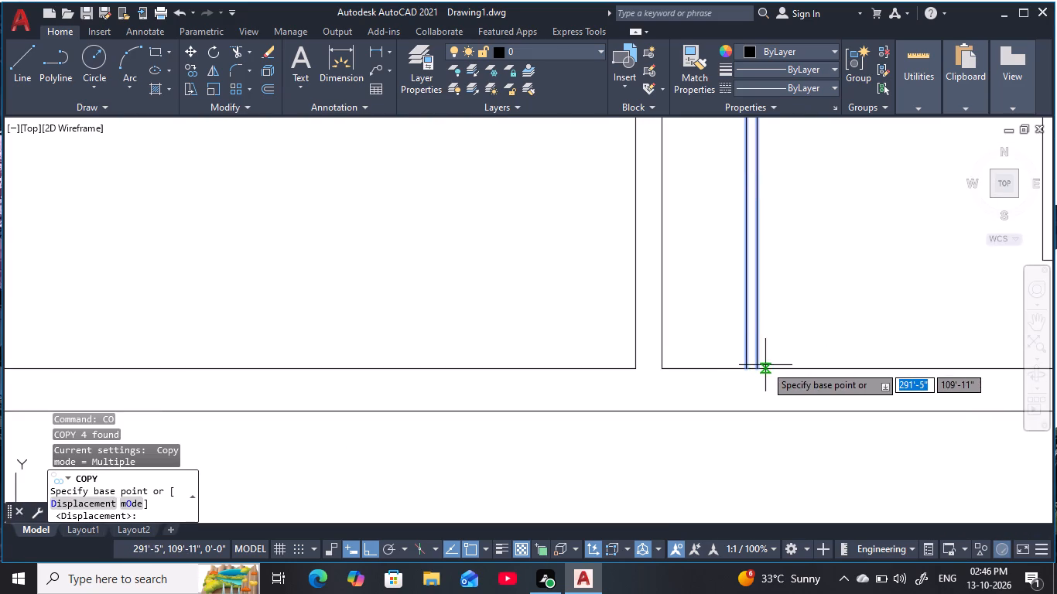
click(761, 365)
scroll(718, 285, down, 3)
middle_drag(719, 273, 799, 542)
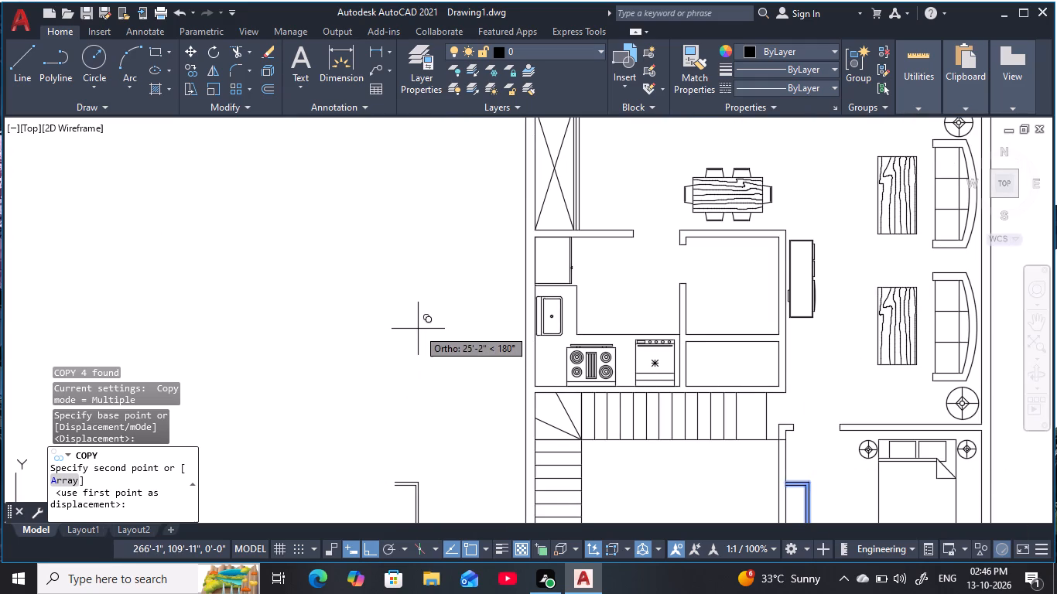
key(F8)
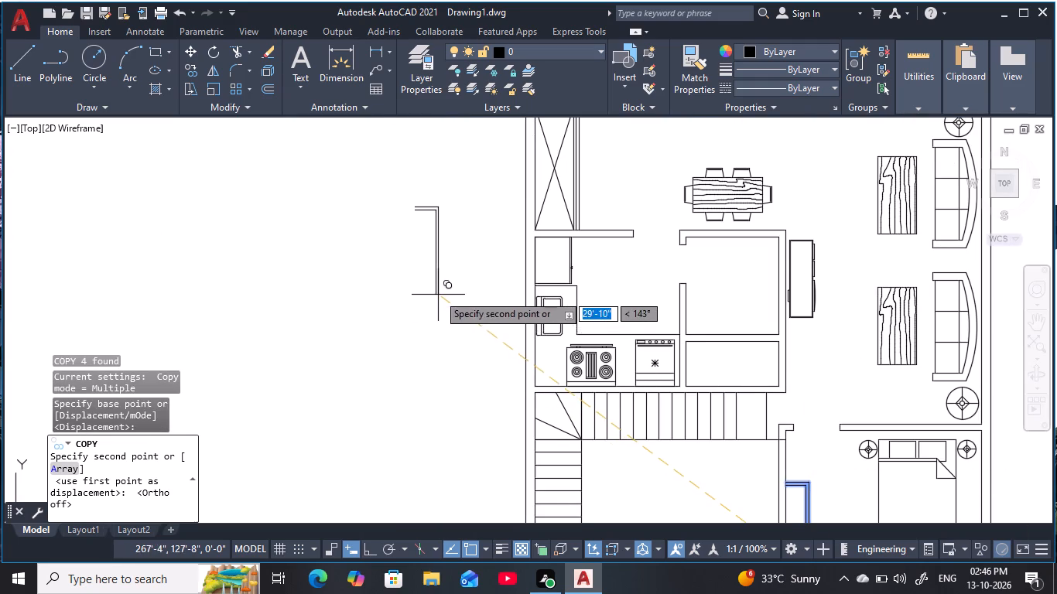
click(437, 295)
key(Escape)
key(Escape)
key(Escape)
key(Escape)
key(Escape)
key(Escape)
key(Escape)
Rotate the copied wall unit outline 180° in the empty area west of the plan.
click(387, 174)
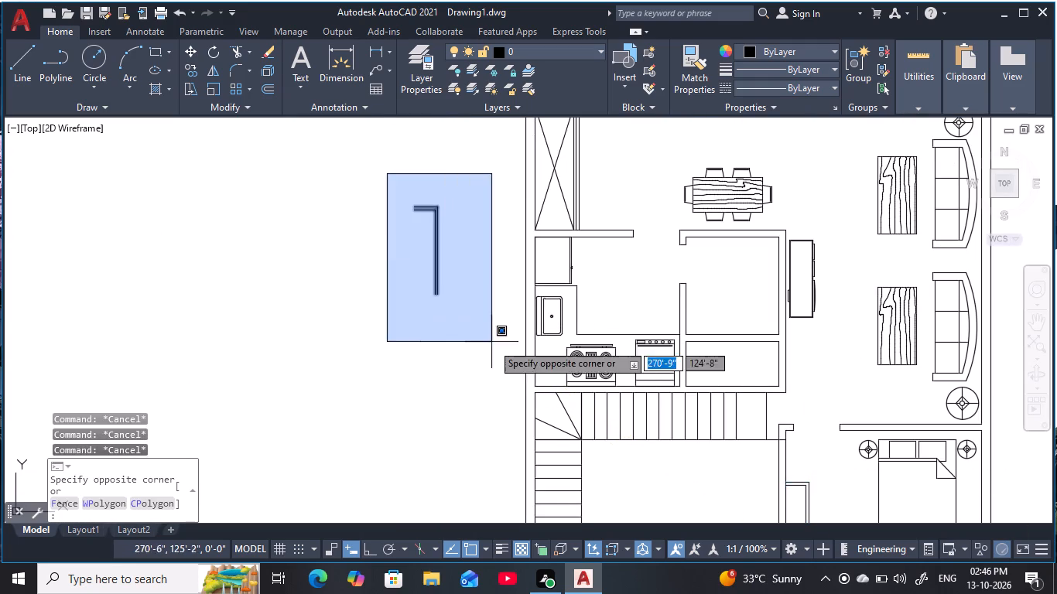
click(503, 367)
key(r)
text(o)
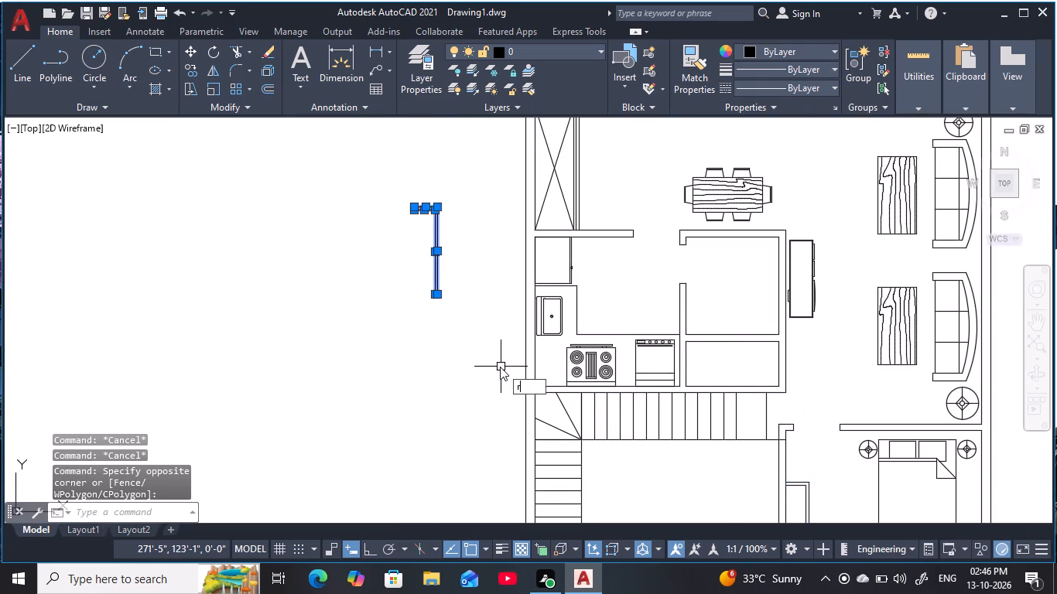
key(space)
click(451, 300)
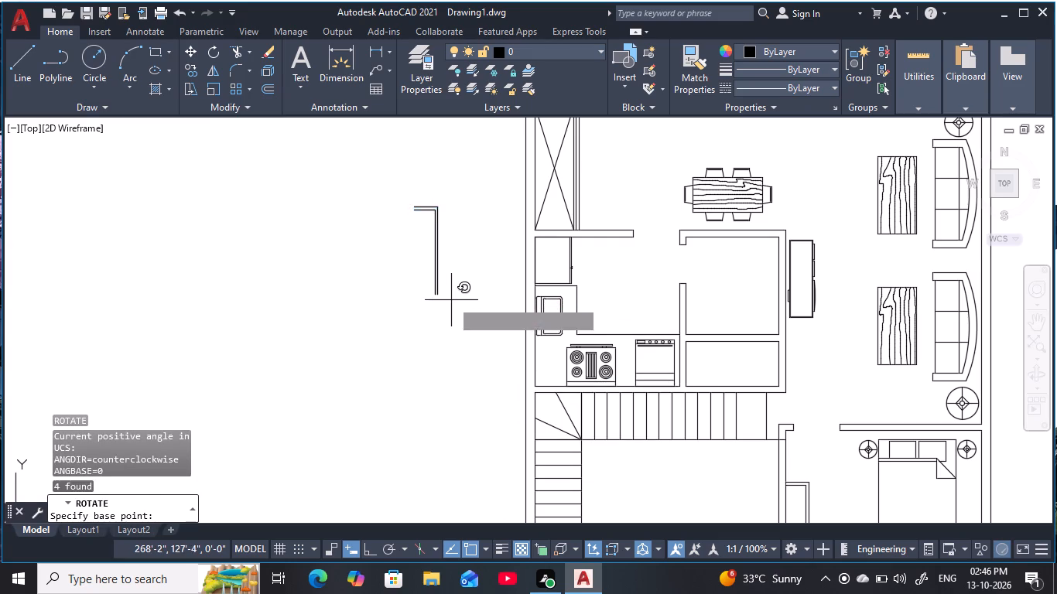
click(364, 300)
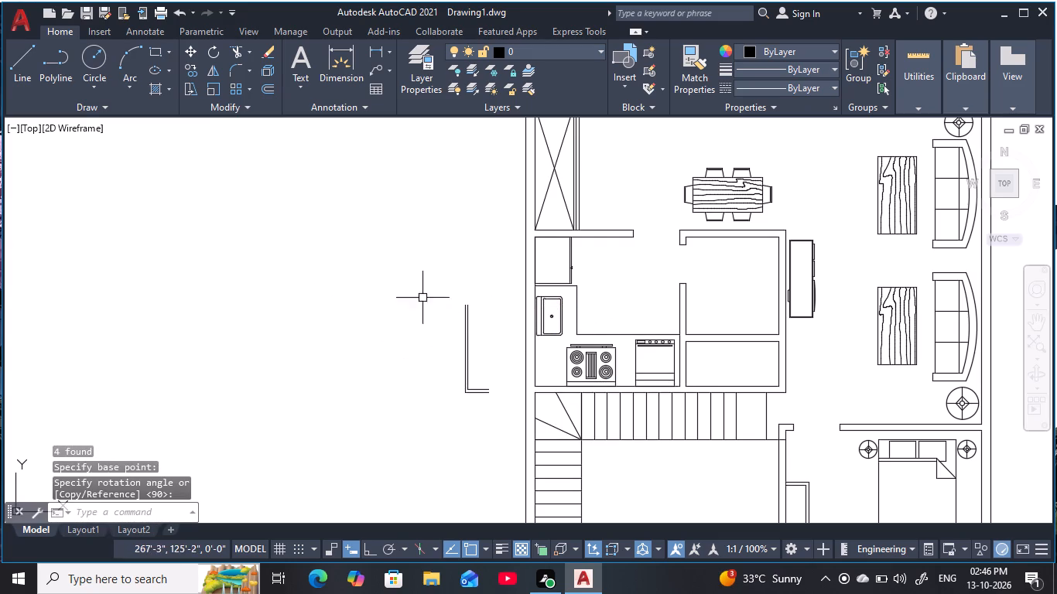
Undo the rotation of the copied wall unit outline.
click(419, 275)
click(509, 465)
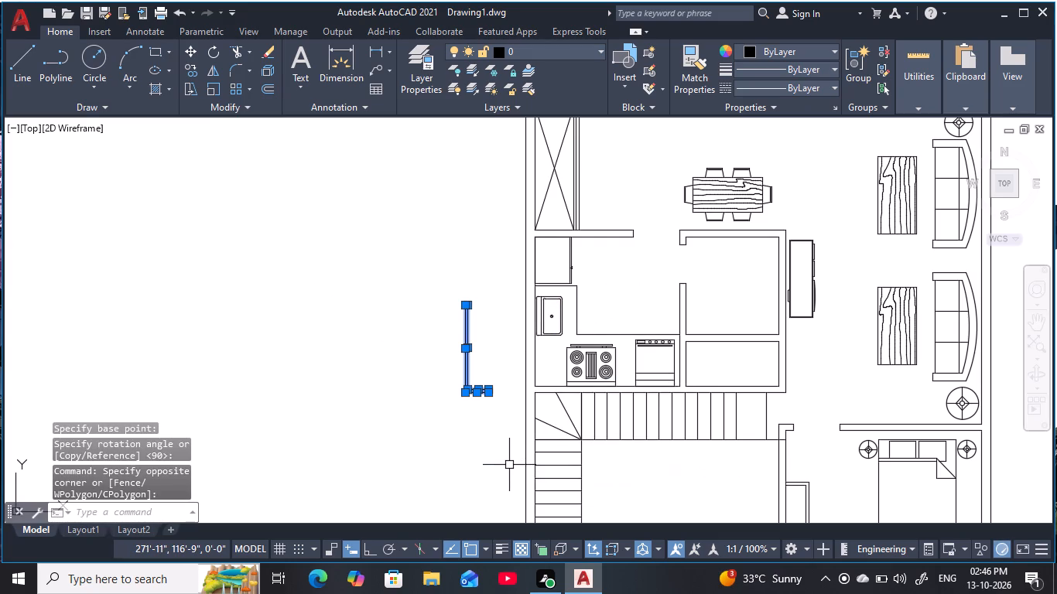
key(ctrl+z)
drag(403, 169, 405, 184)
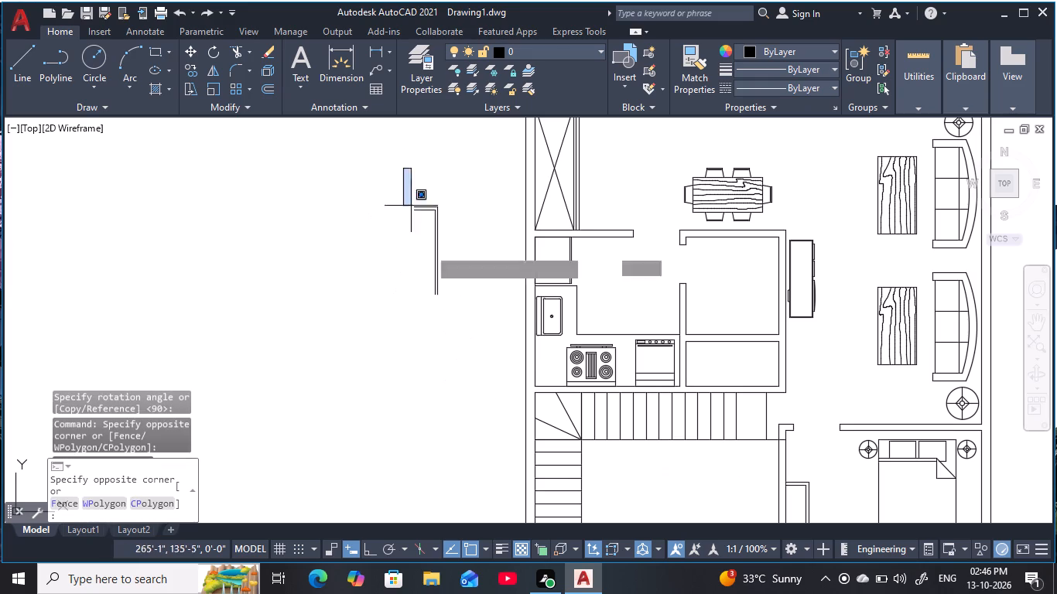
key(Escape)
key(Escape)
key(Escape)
Mirror the copied wall unit outline across a vertical line just east of it, erasing the source lines.
drag(383, 180, 396, 207)
click(498, 350)
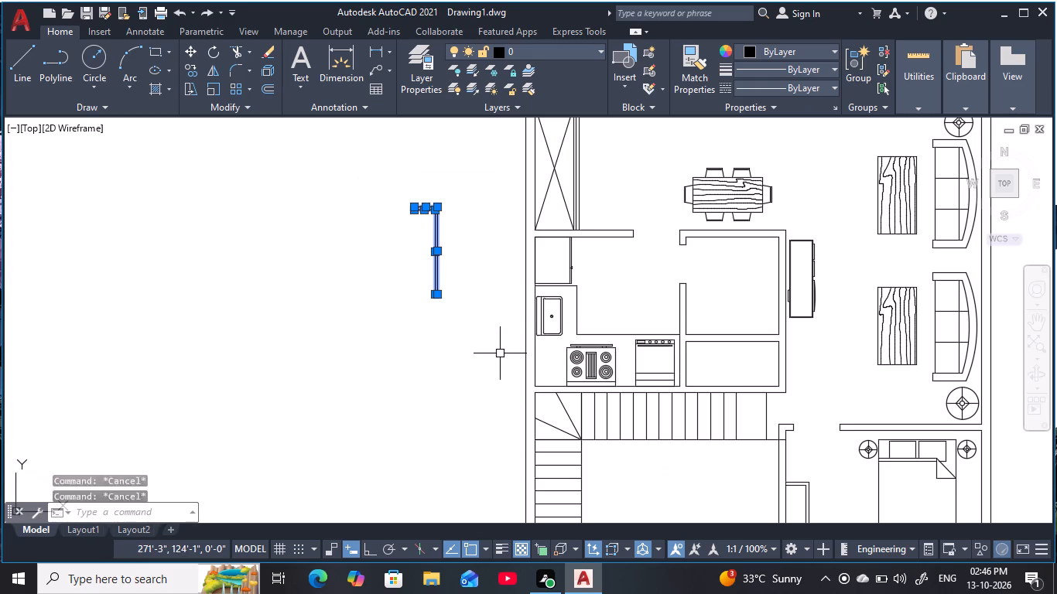
key(m)
text(i)
key(space)
click(446, 295)
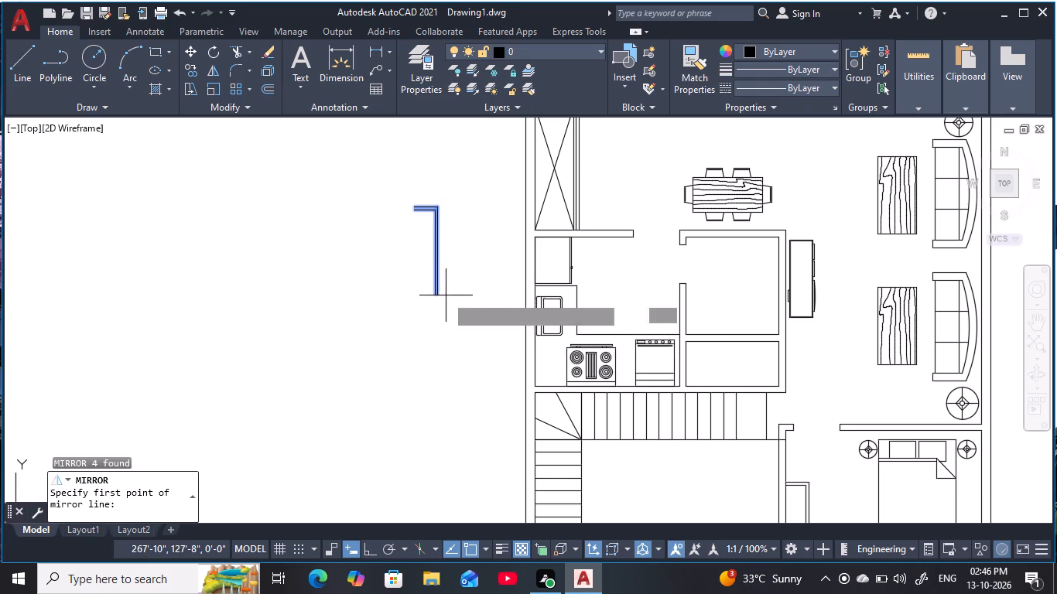
key(F8)
click(448, 168)
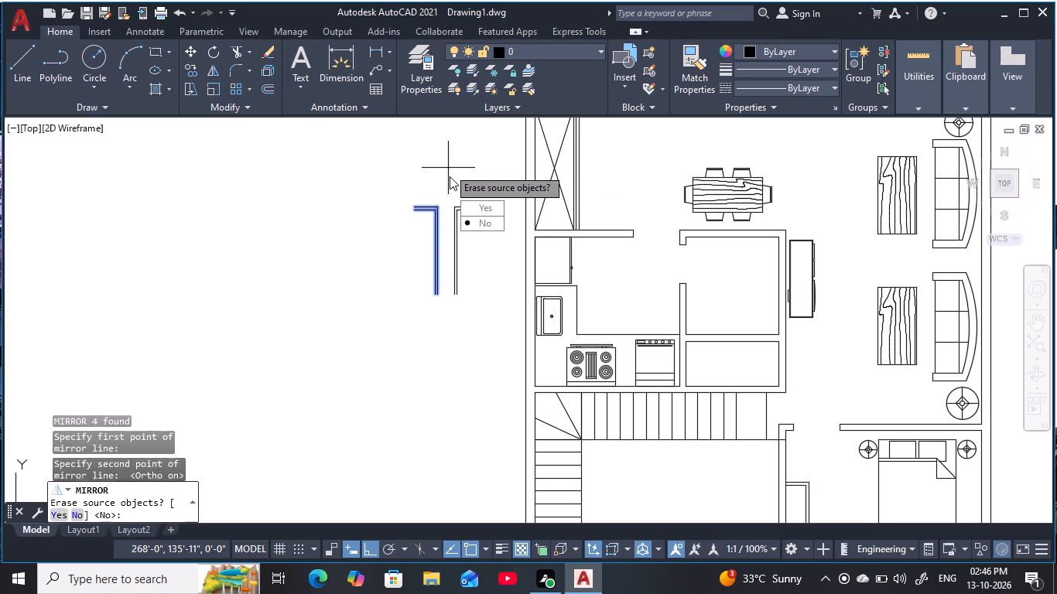
drag(485, 211, 448, 168)
key(Escape)
key(Escape)
key(Escape)
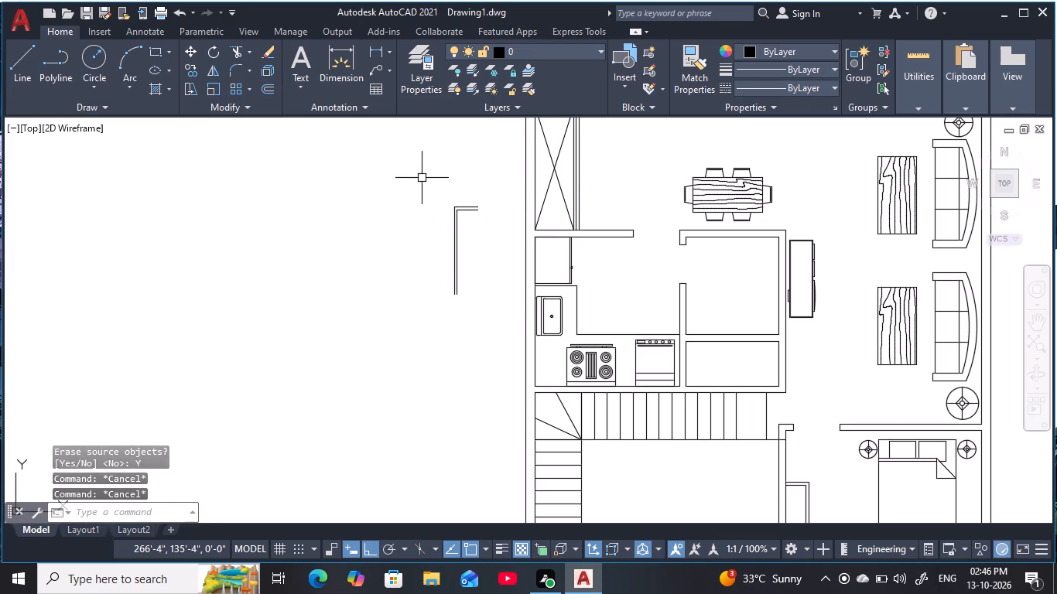
Rotate the mirrored wall unit outline 270° so its long side runs horizontally and its short side points down.
click(422, 178)
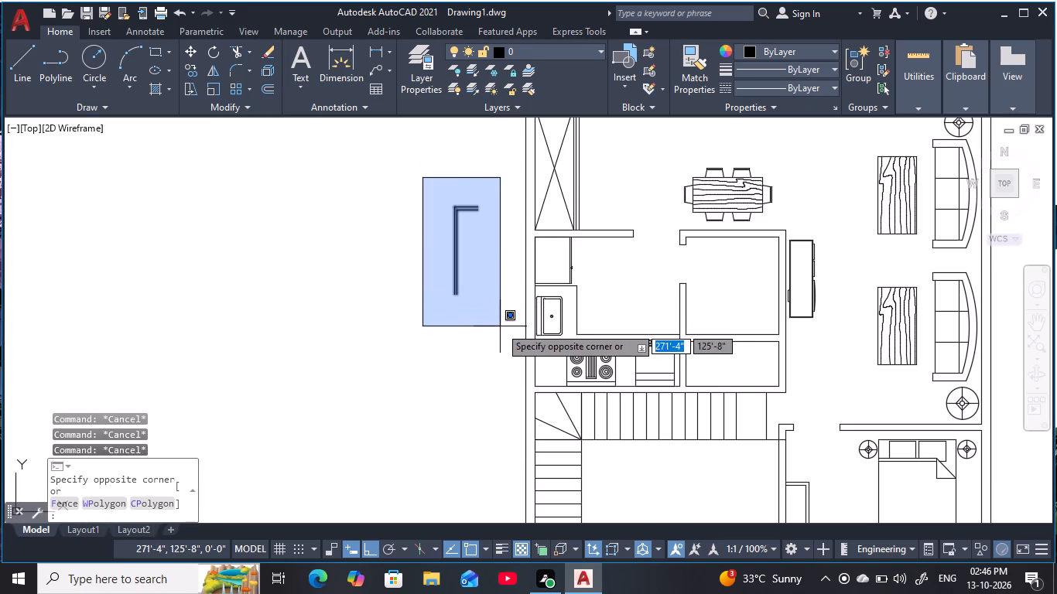
click(500, 326)
text(ro)
key(space)
click(468, 298)
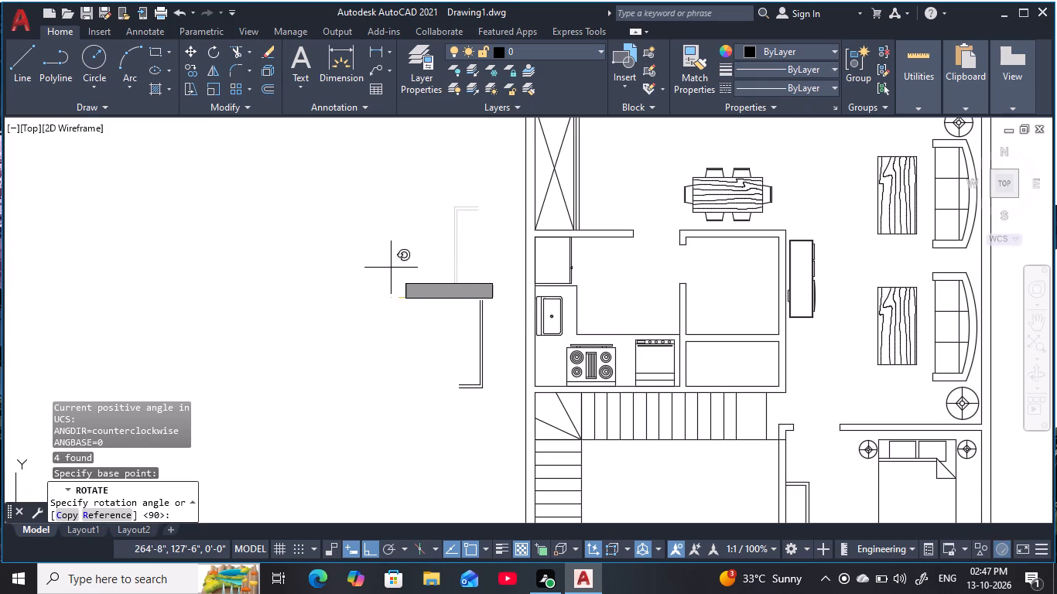
click(469, 377)
key(Escape)
key(Escape)
key(Escape)
Move the rotated wall unit outline into the northwest bedroom's southwest corner, its open ends against the west and south walls.
drag(449, 240, 450, 247)
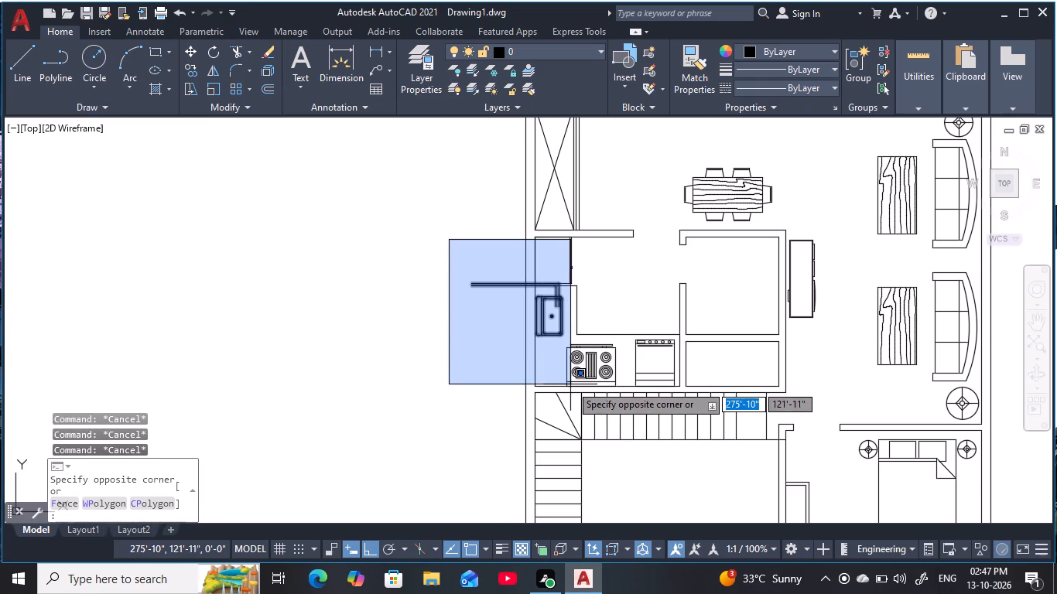
click(570, 311)
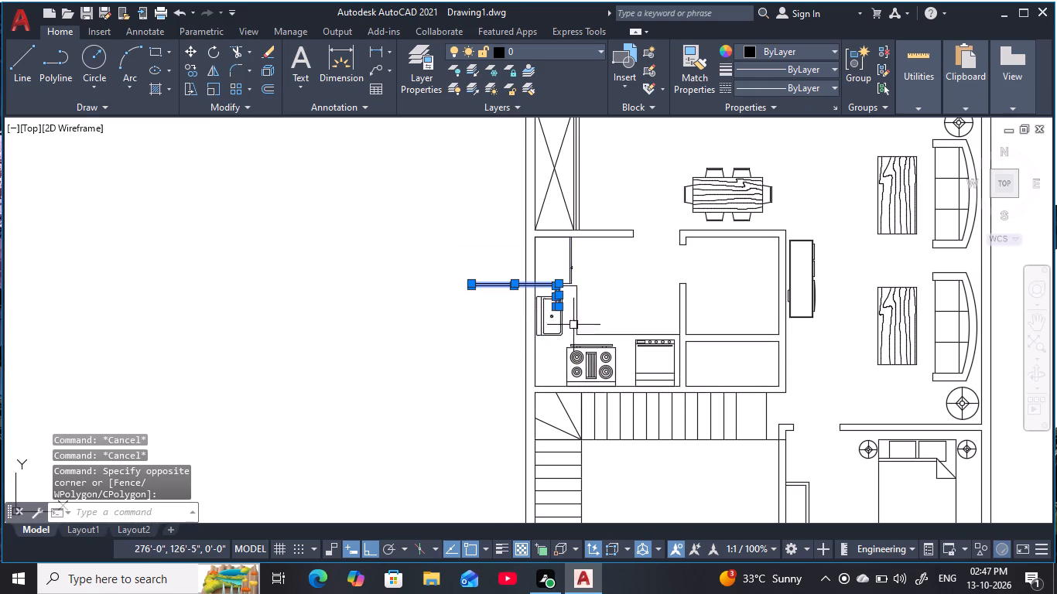
text(m)
key(space)
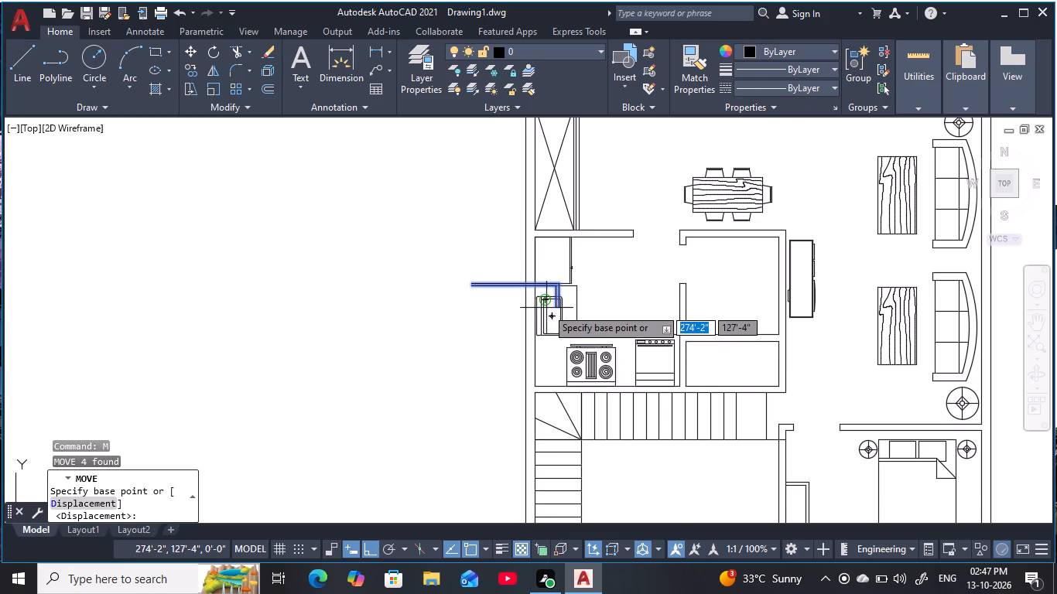
scroll(547, 308, up, 3)
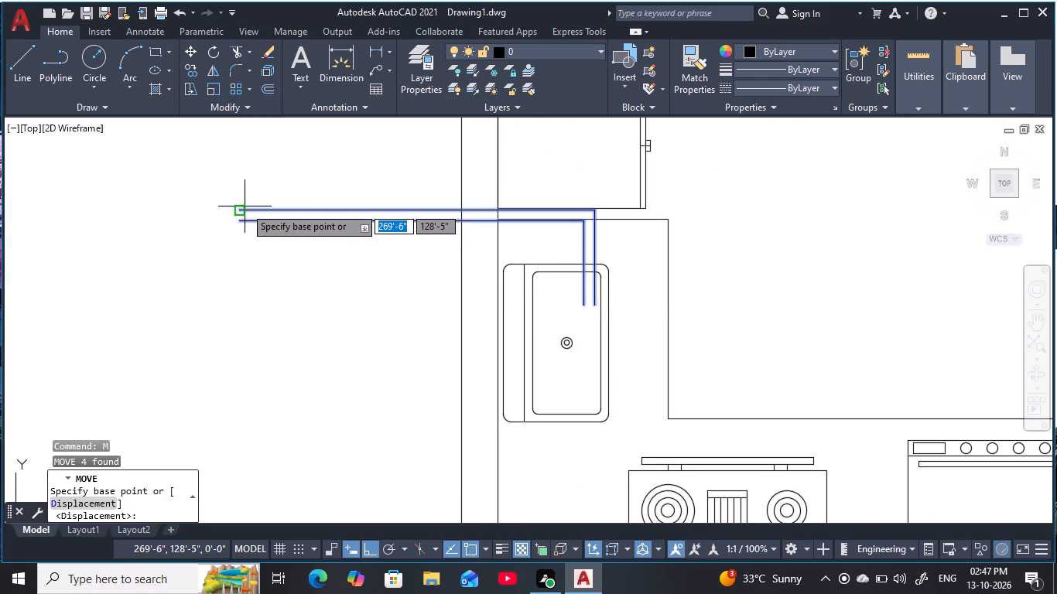
click(245, 207)
middle_drag(241, 217, 240, 477)
scroll(441, 335, down, 3)
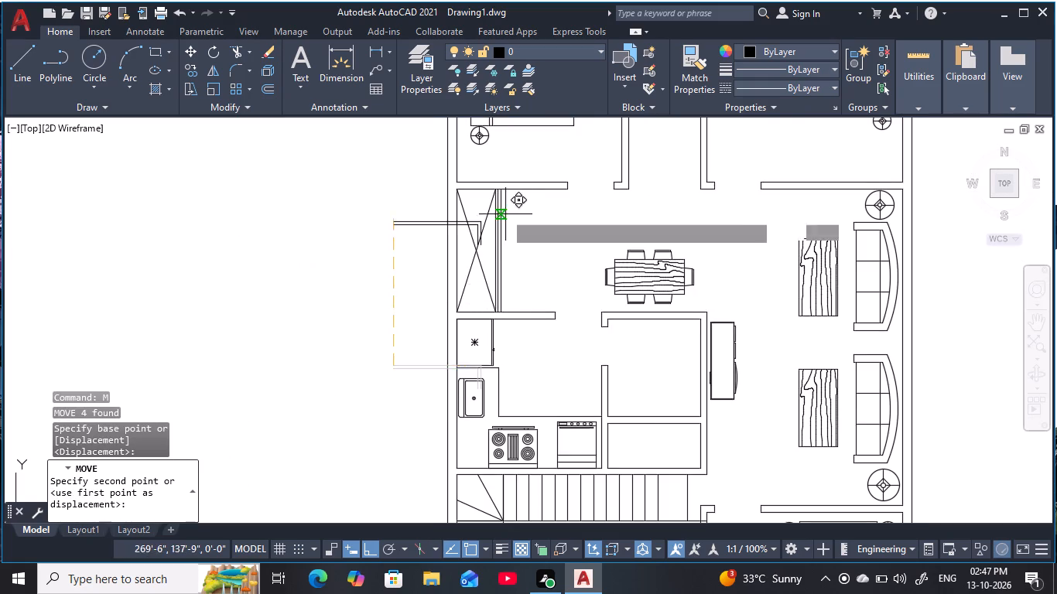
middle_drag(503, 207, 508, 343)
key(F8)
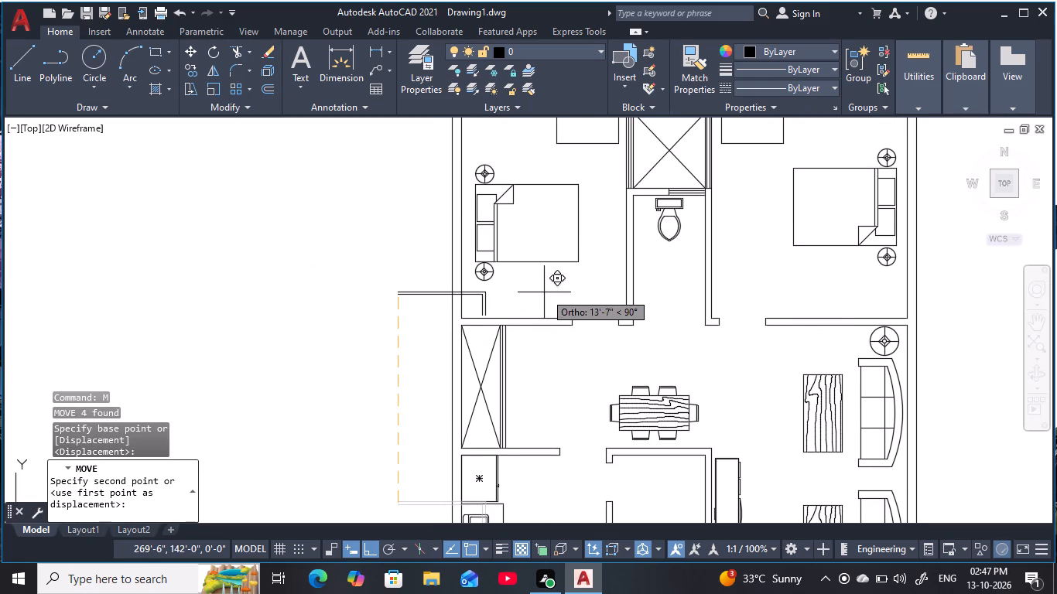
scroll(475, 288, up, 2)
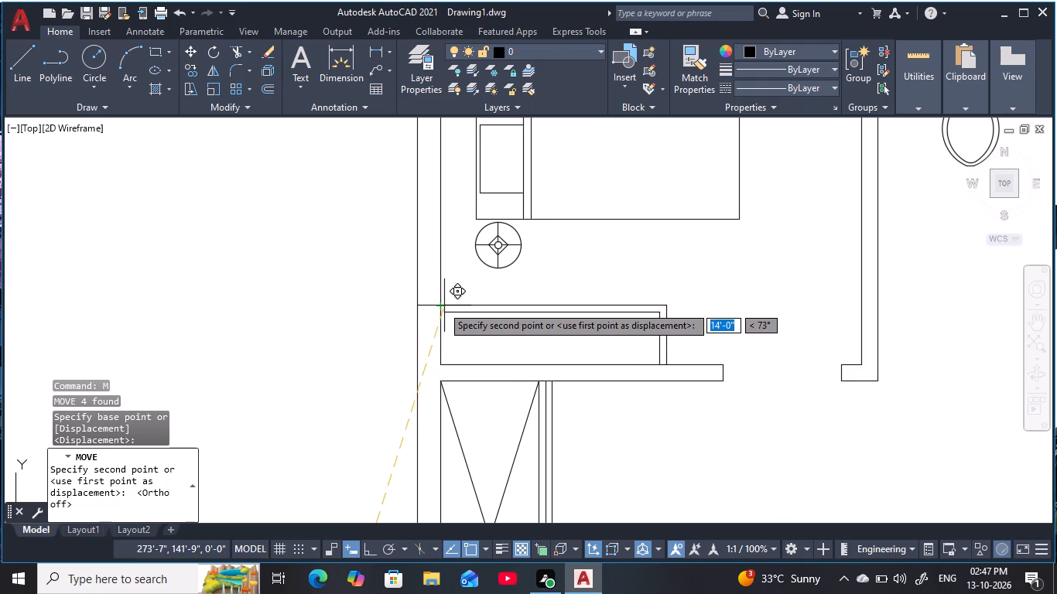
click(440, 306)
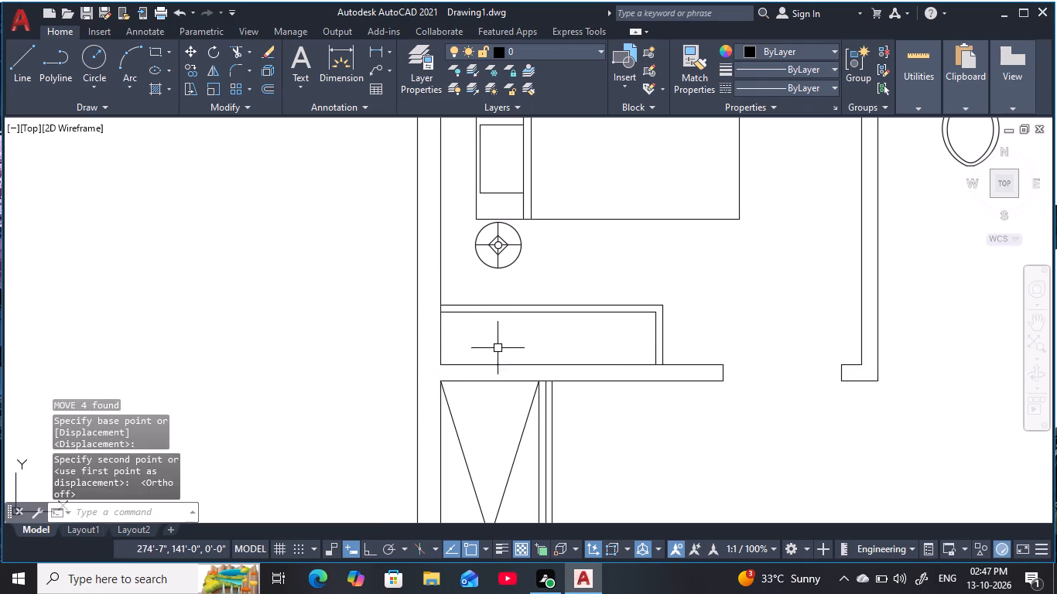
key(Escape)
key(Escape)
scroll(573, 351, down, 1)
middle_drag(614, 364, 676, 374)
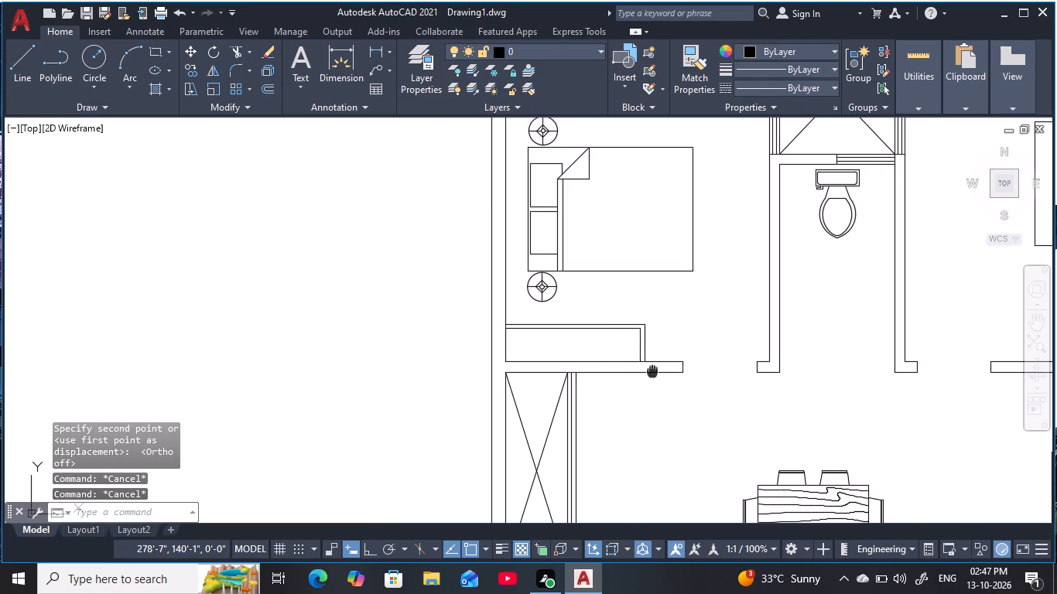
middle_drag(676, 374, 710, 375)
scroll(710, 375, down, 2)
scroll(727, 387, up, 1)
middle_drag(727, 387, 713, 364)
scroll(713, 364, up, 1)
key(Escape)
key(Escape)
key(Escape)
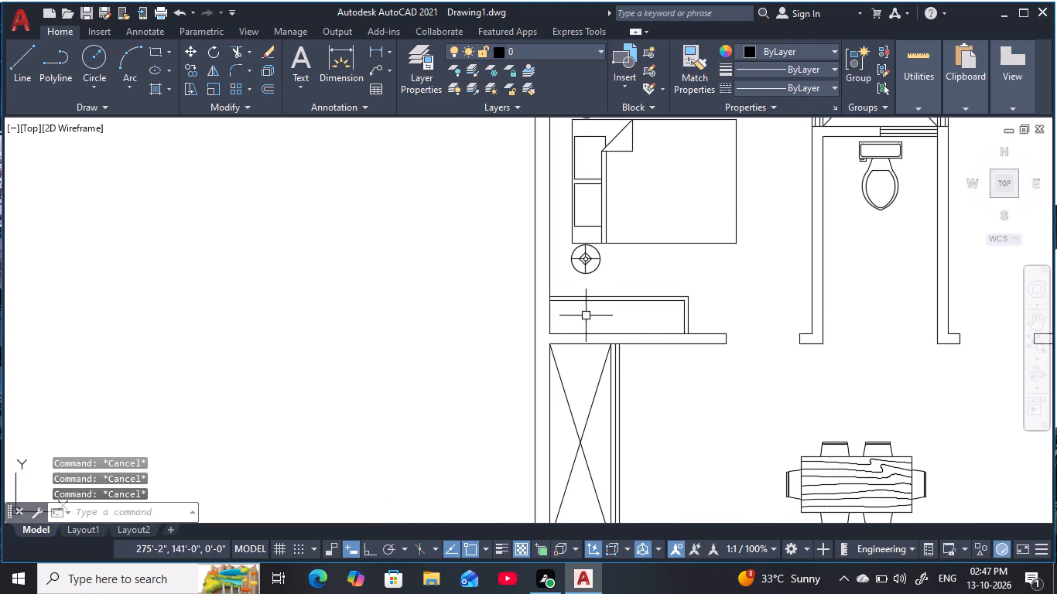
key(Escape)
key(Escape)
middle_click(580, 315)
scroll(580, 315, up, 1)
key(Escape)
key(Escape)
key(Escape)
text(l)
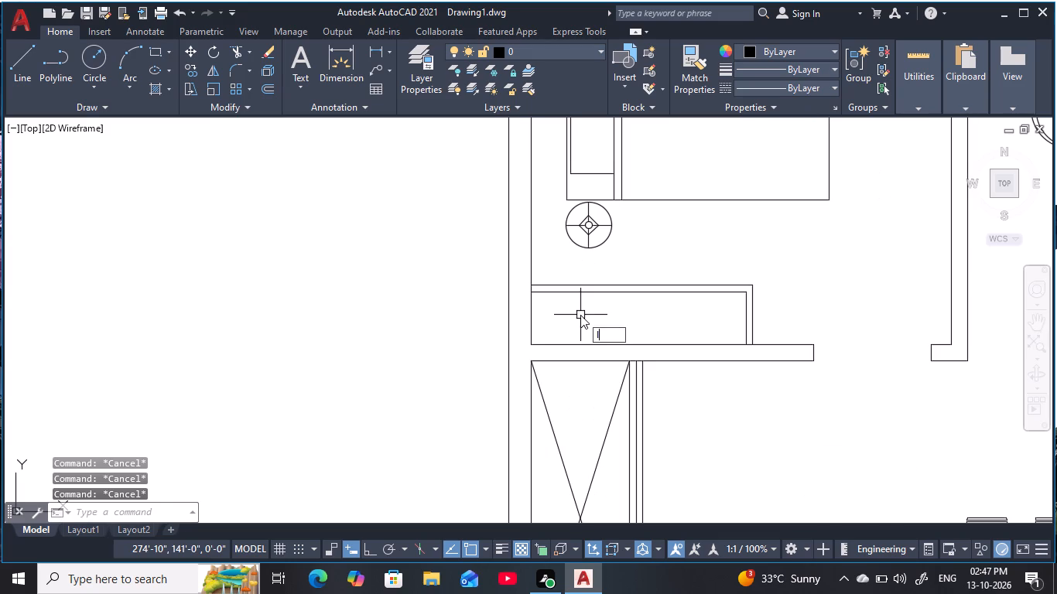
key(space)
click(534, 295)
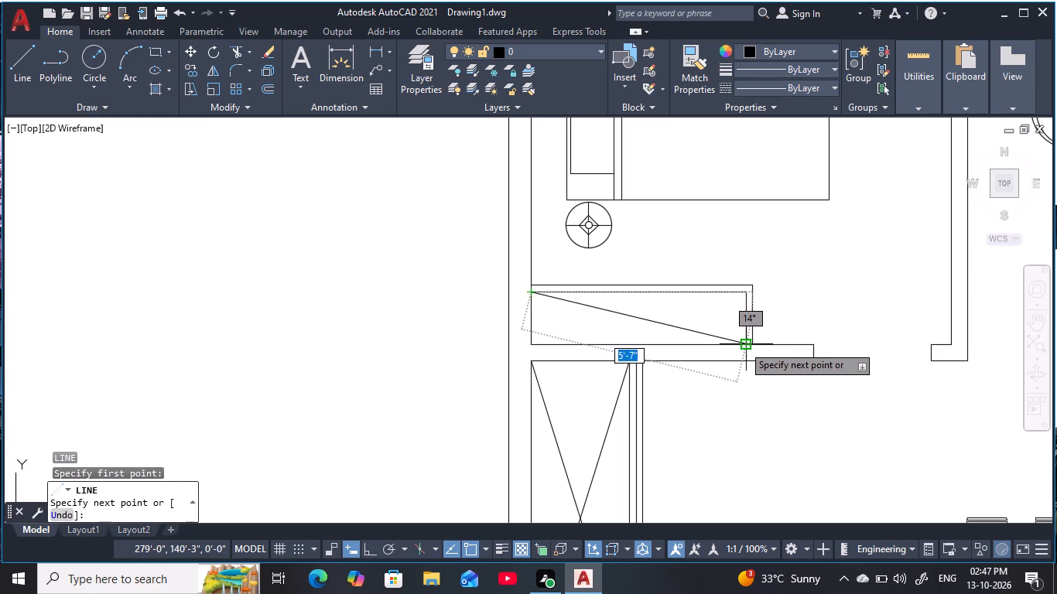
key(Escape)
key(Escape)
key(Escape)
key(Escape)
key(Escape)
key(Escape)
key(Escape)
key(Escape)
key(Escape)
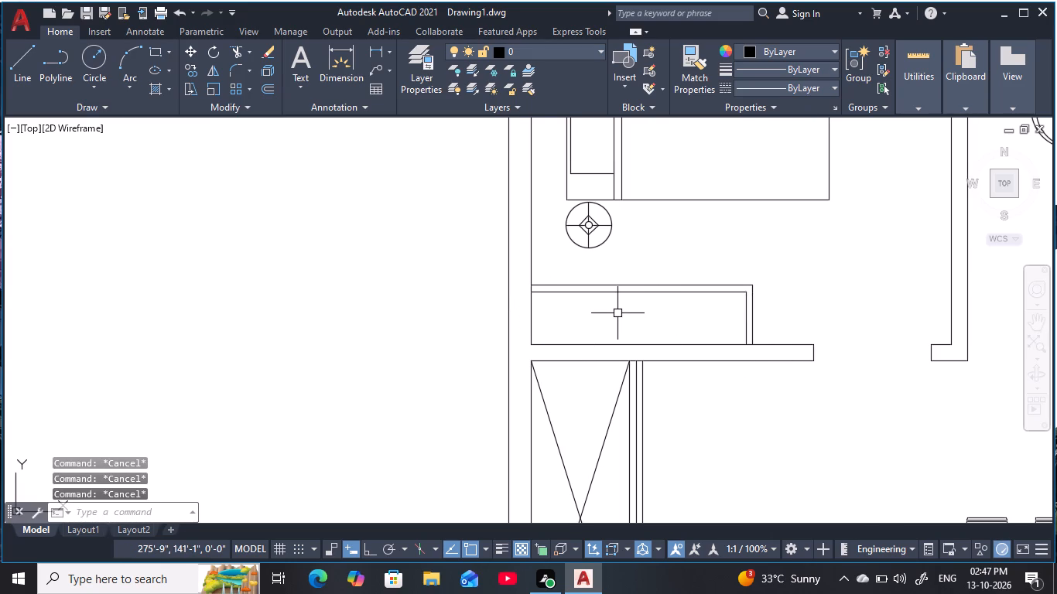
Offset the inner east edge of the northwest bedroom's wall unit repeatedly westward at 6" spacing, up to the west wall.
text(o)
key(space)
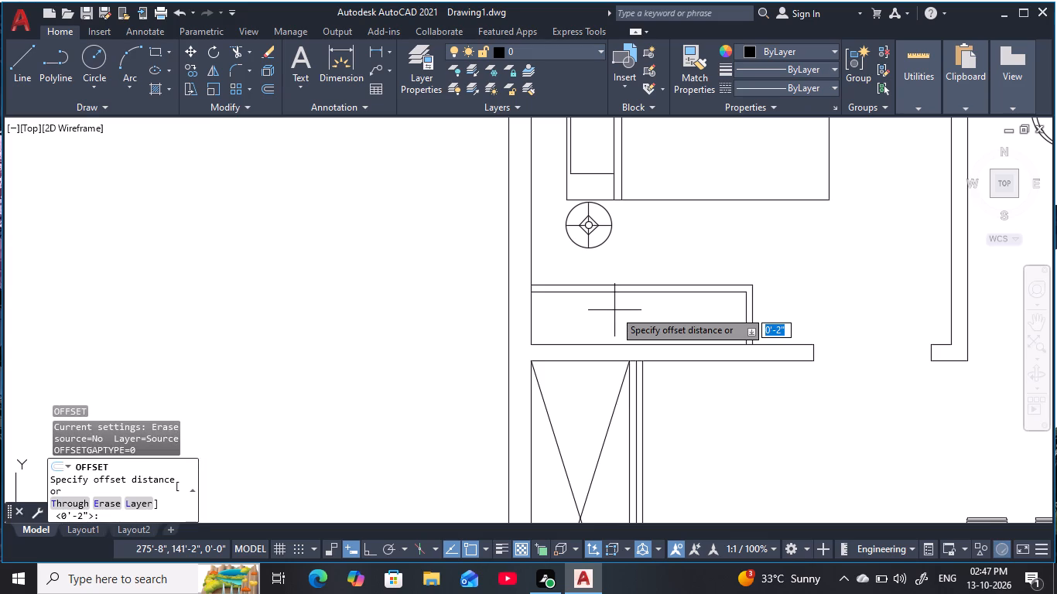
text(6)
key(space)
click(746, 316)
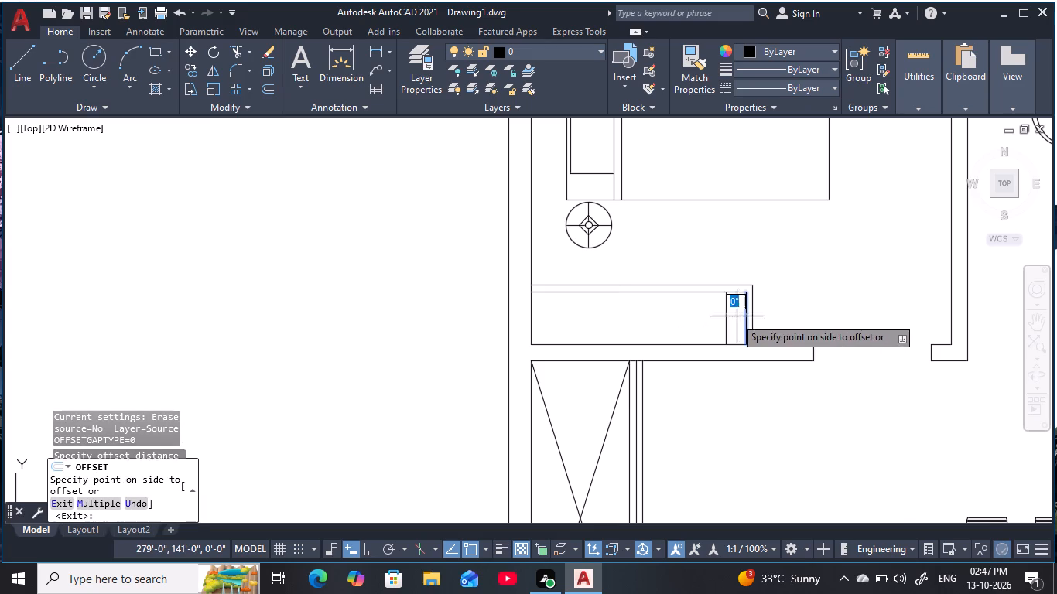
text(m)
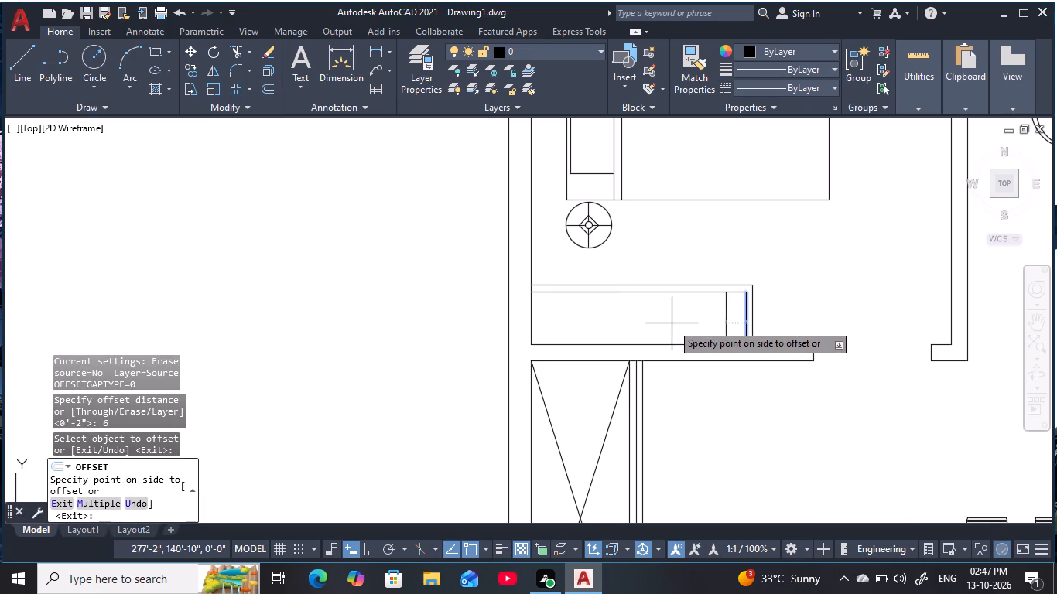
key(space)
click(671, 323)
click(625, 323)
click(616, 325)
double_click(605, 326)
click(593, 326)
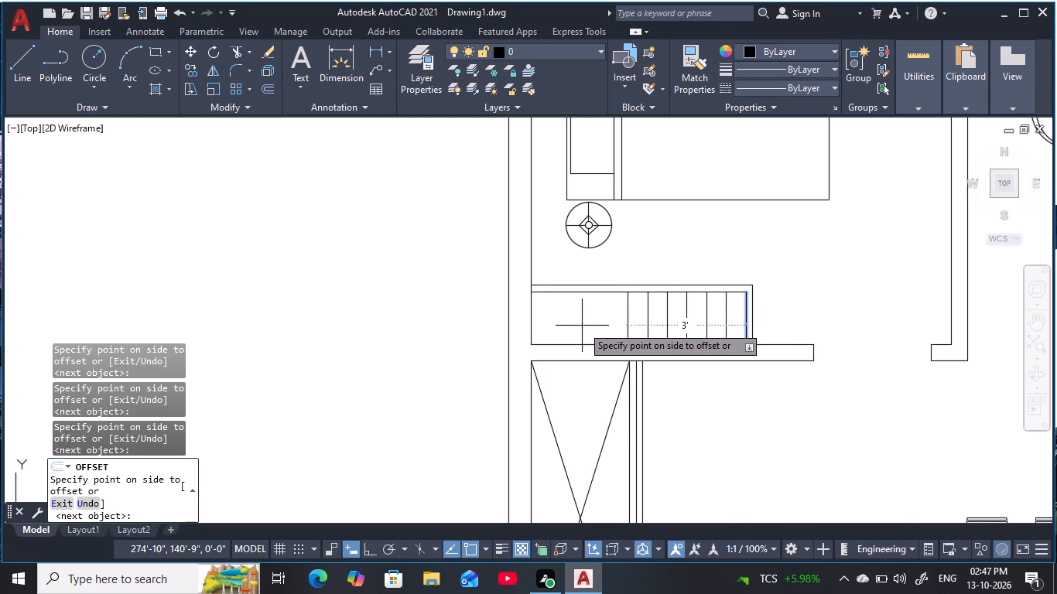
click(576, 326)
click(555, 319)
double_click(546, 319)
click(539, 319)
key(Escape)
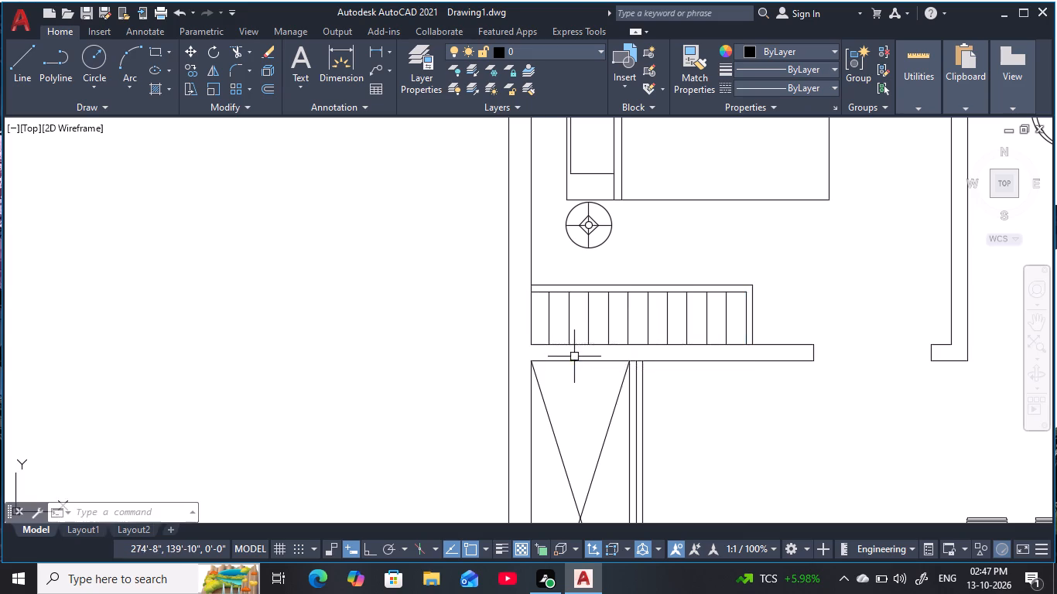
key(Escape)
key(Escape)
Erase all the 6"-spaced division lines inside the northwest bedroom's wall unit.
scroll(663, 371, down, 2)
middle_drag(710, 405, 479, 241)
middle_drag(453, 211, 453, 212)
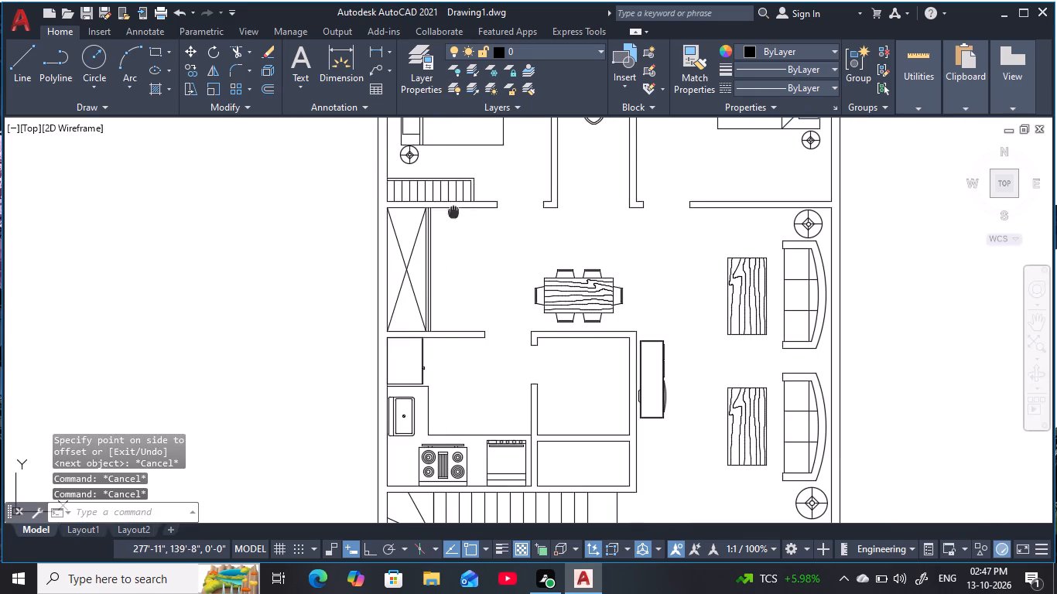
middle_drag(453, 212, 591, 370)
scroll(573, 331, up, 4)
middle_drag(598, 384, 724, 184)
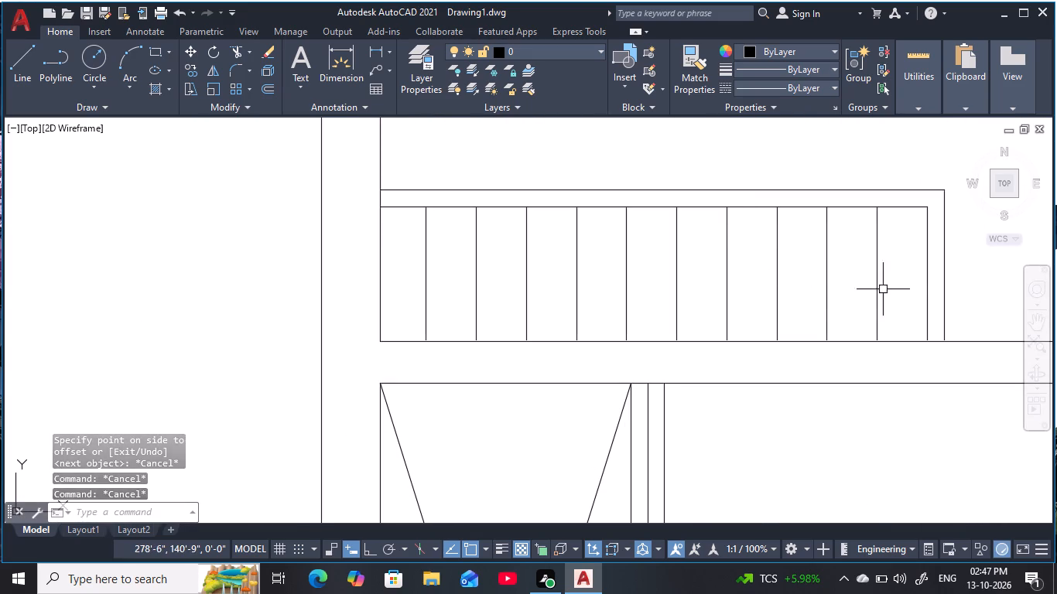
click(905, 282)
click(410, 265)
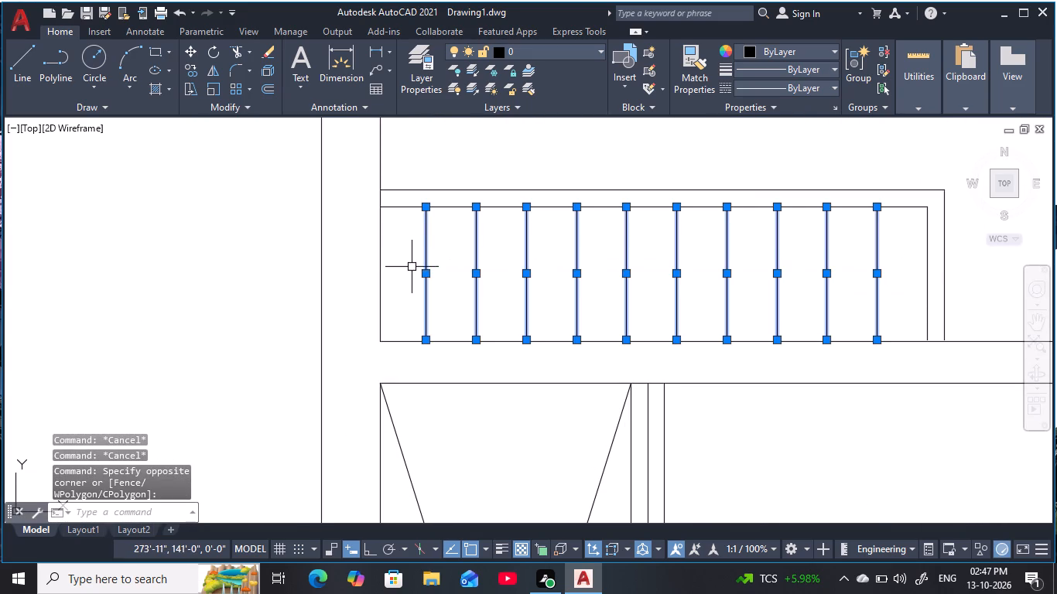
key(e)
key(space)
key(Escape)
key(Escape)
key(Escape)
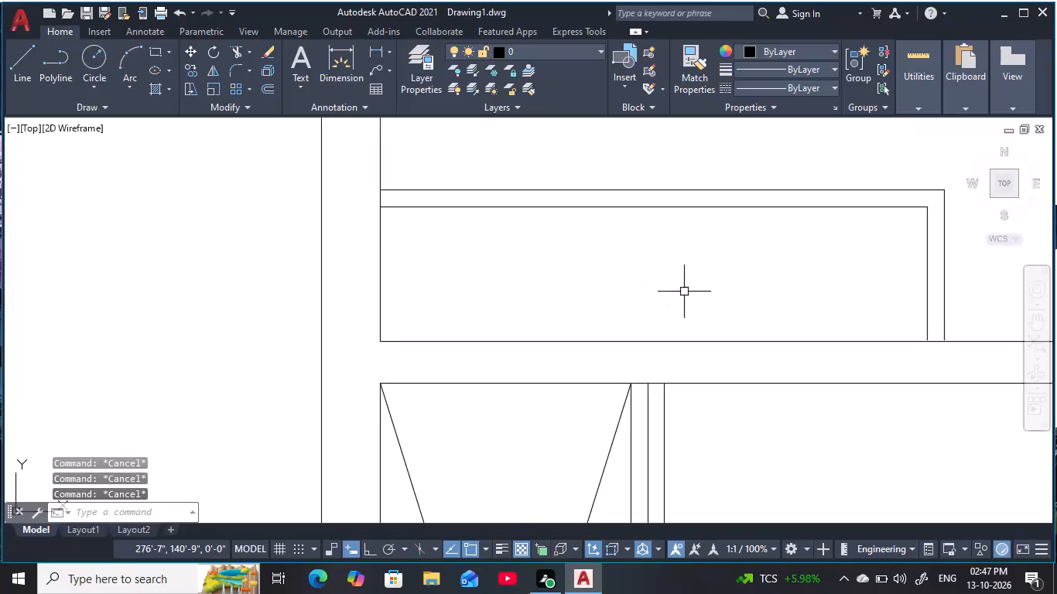
Offset the inner east edge of the northwest bedroom's wall unit repeatedly westward at 3" spacing across its full length.
middle_drag(676, 300, 591, 332)
scroll(591, 332, down, 2)
key(Escape)
key(Escape)
key(Escape)
key(Escape)
text(o)
key(space)
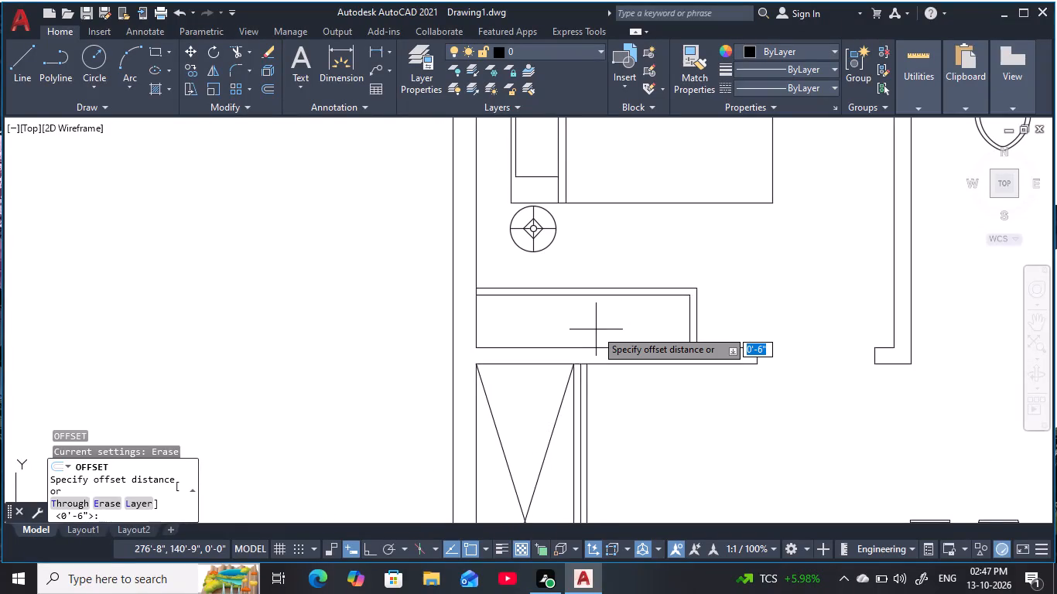
key(2)
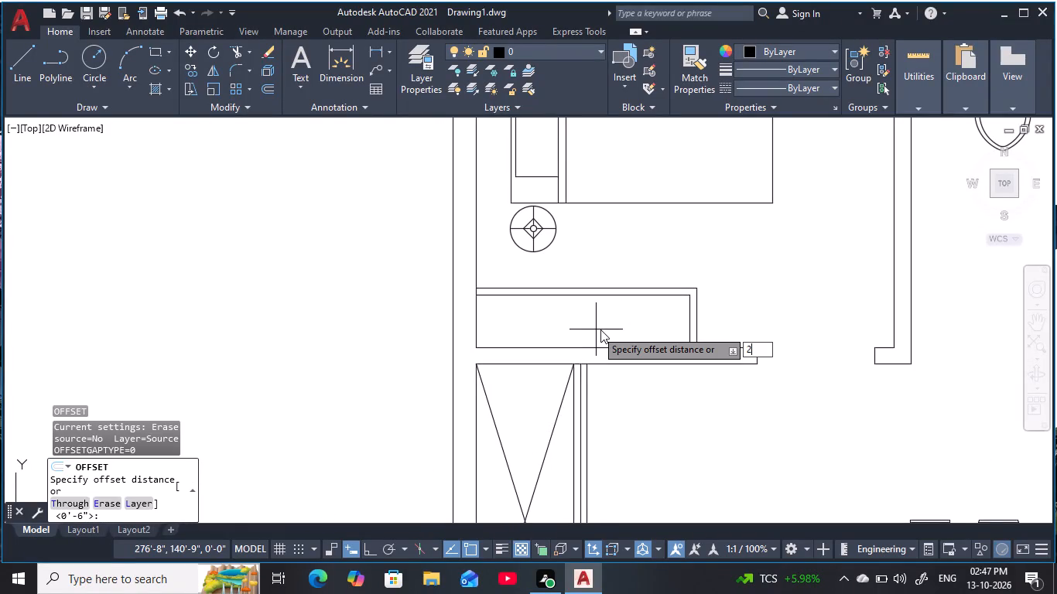
key(BackSpace)
text(3)
key(space)
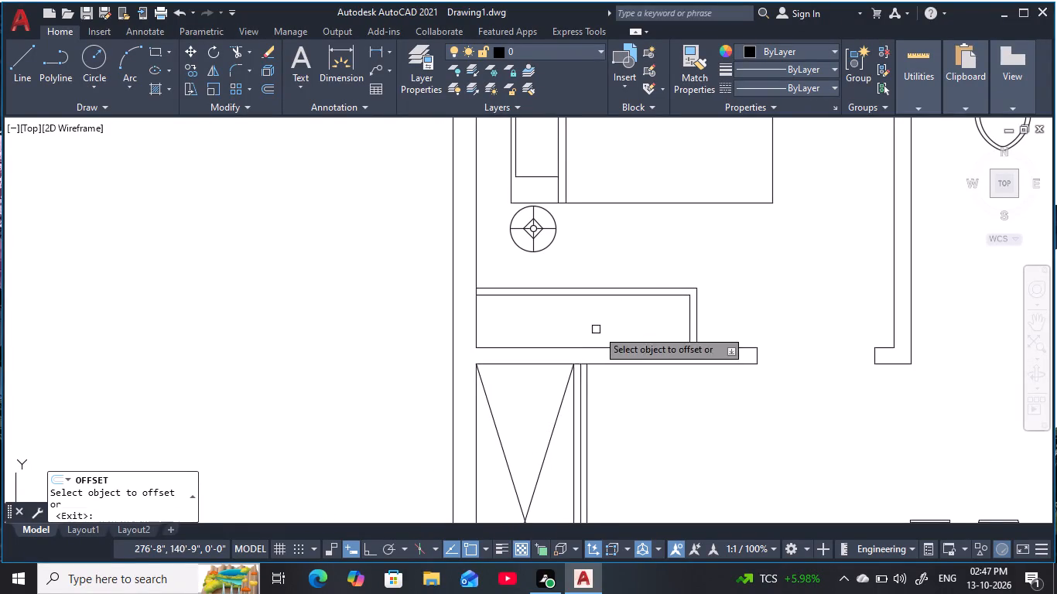
click(690, 333)
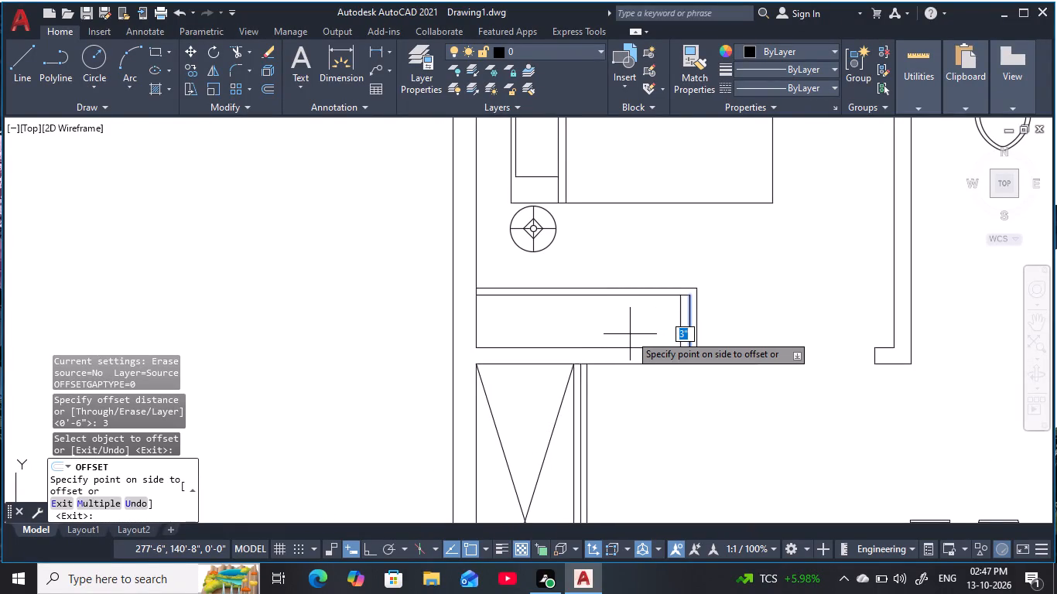
key(m)
key(space)
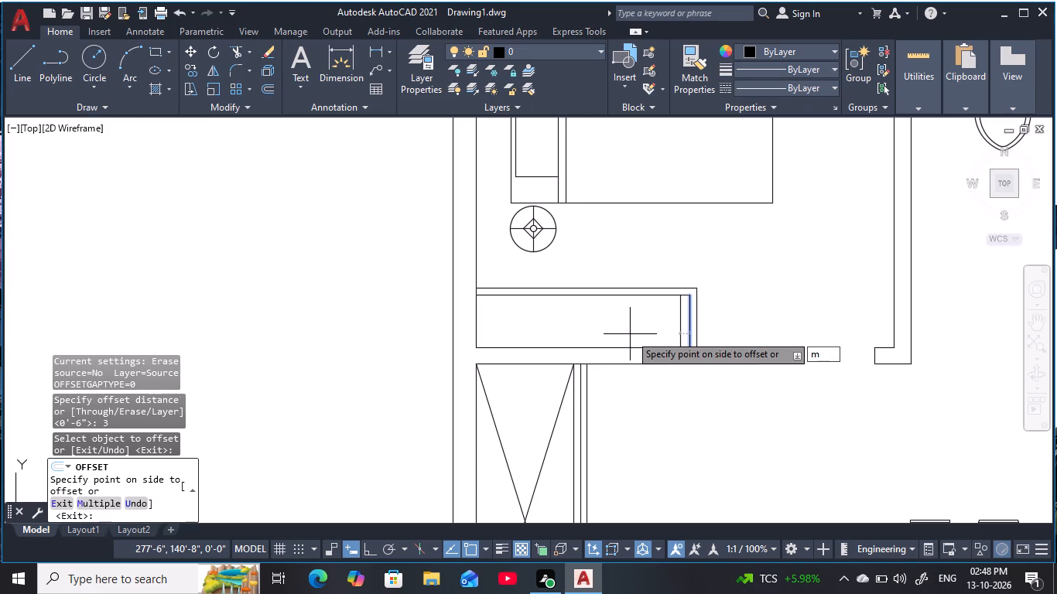
click(630, 334)
click(593, 325)
double_click(579, 324)
click(573, 324)
triple_click(573, 324)
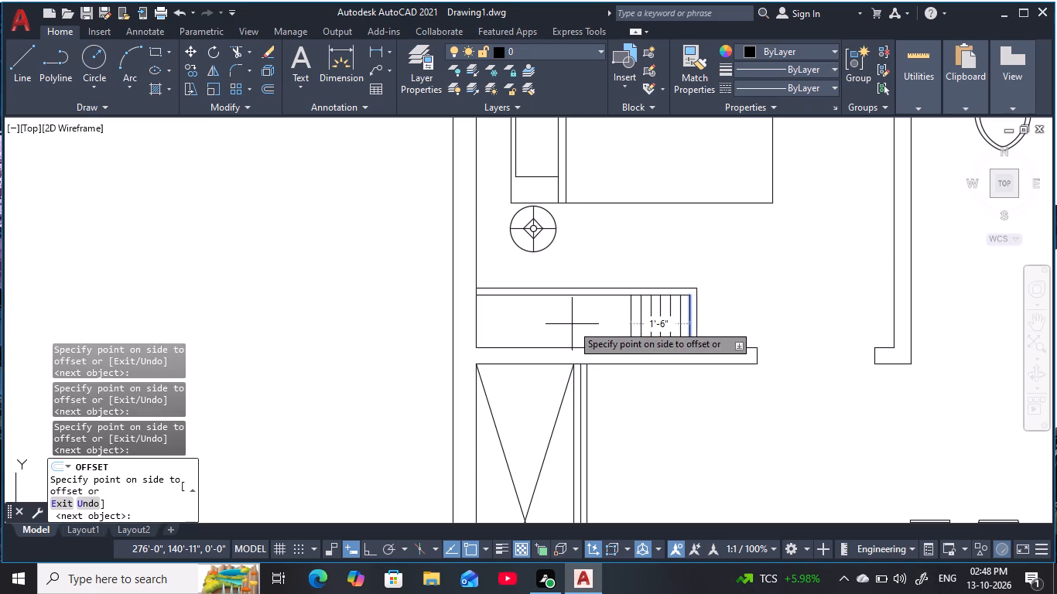
click(563, 328)
click(552, 333)
double_click(540, 336)
triple_click(535, 337)
triple_click(532, 337)
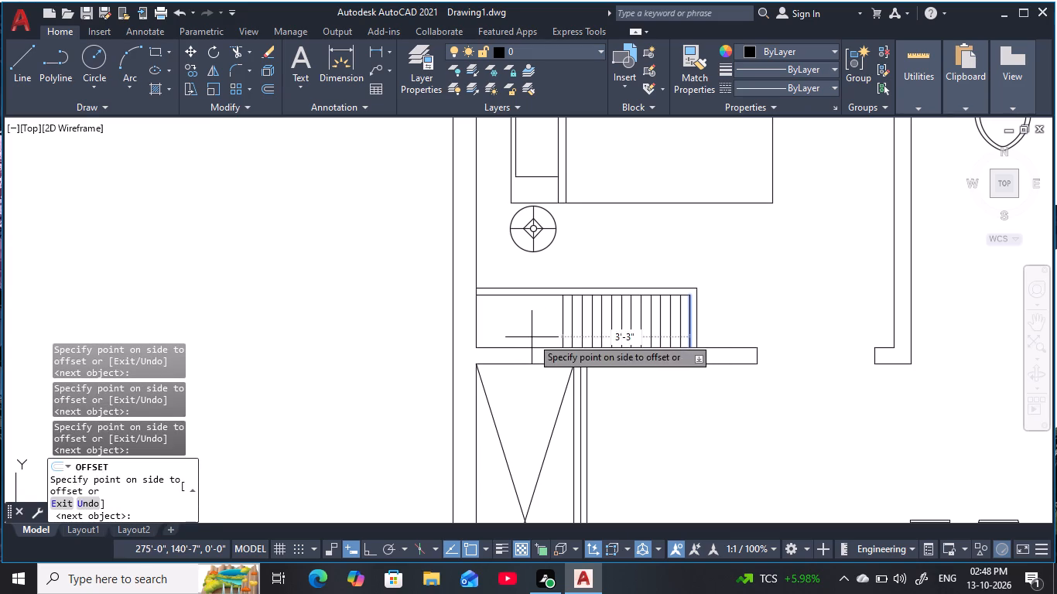
double_click(526, 337)
click(522, 337)
click(509, 329)
click(504, 327)
click(499, 327)
triple_click(493, 327)
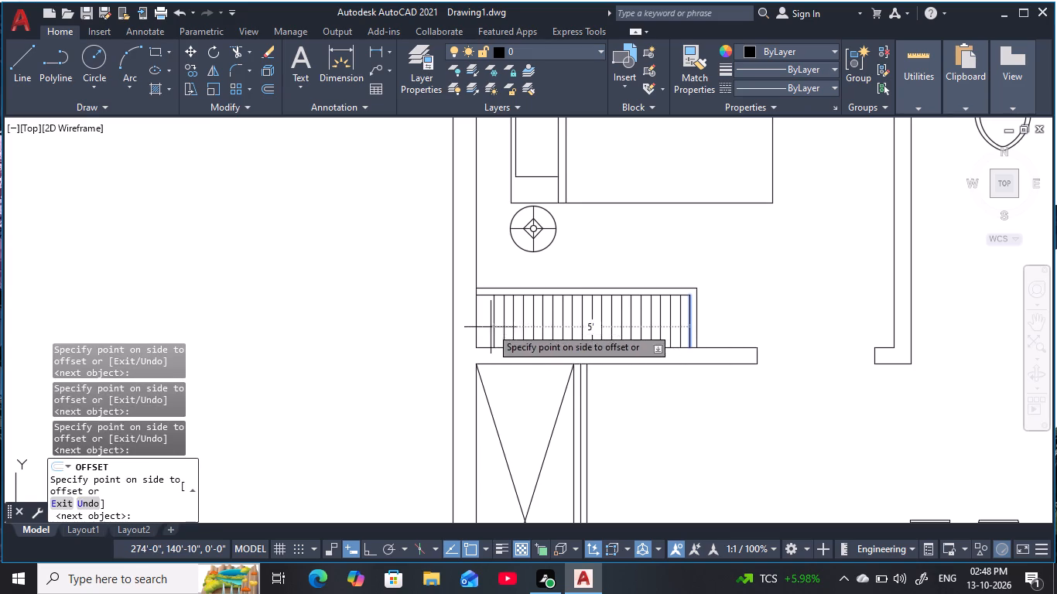
click(479, 328)
drag(468, 325, 460, 329)
drag(283, 316, 270, 319)
key(Escape)
key(Escape)
key(Escape)
key(Escape)
key(Escape)
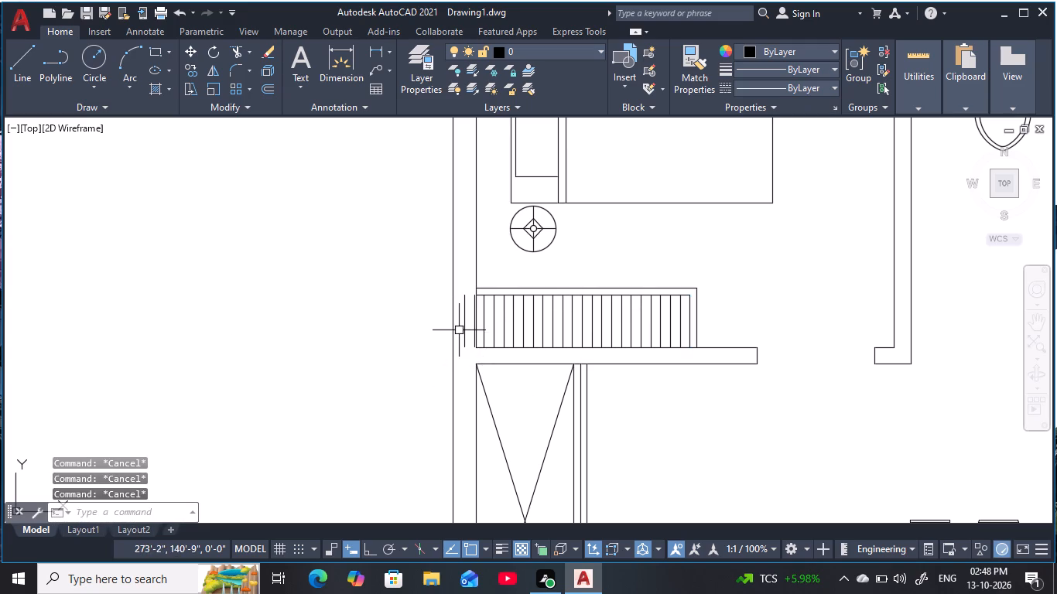
Erase the surplus division line lying inside the west wall, beyond the northwest bedroom's wall unit.
click(462, 327)
text(e)
key(space)
Offset the inner north edge of the southeast bedroom's wall unit repeatedly southward at 3" spacing, down to the south wall.
scroll(563, 357, down, 2)
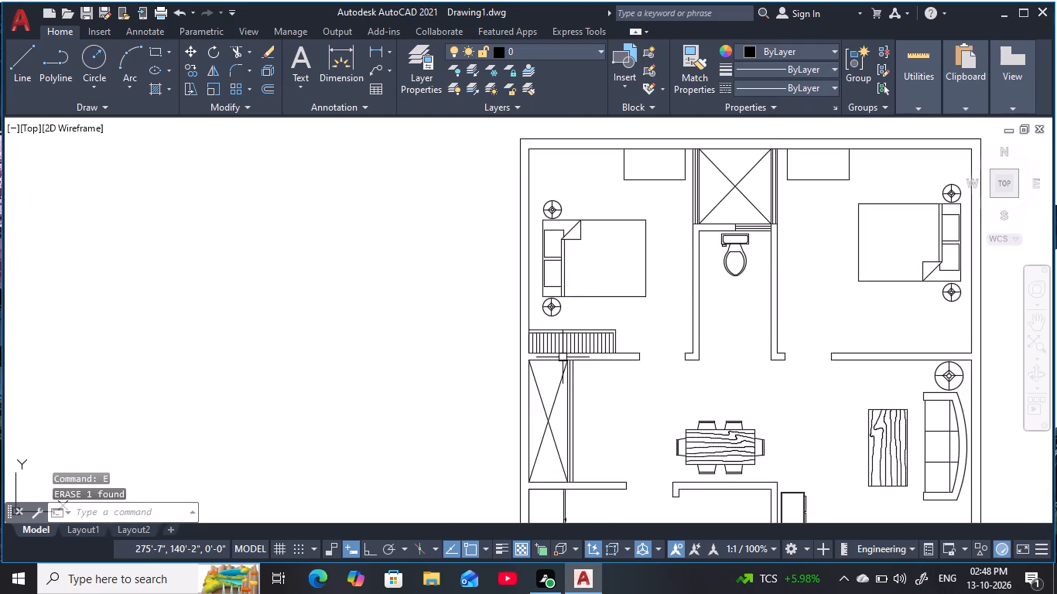
scroll(613, 376, down, 1)
middle_drag(630, 391, 620, 378)
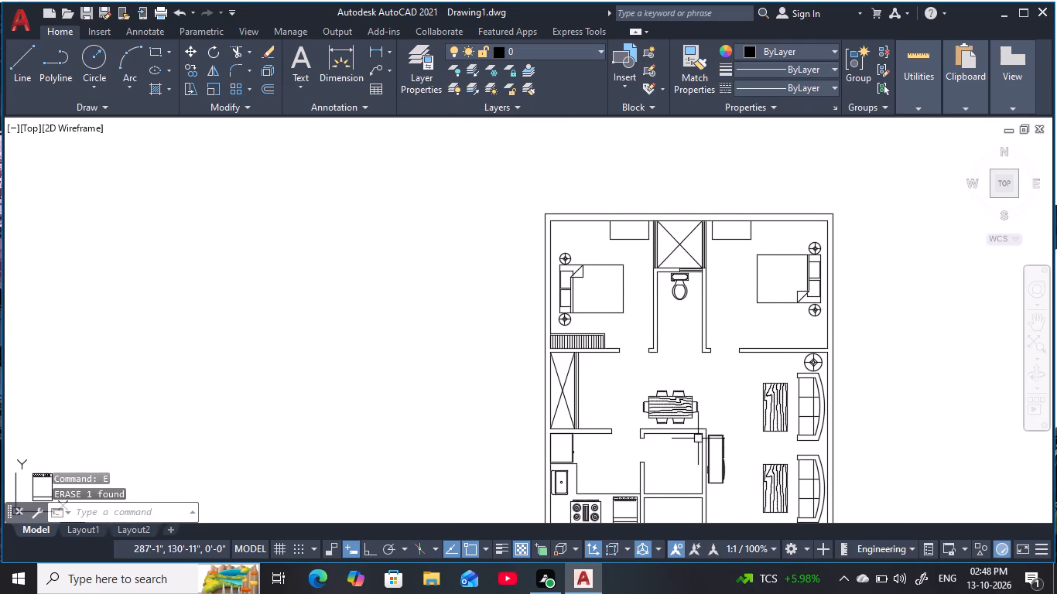
scroll(564, 319, up, 3)
middle_drag(785, 415, 493, 190)
scroll(487, 189, down, 3)
middle_drag(631, 408, 633, 159)
scroll(648, 283, up, 3)
middle_drag(644, 283, 648, 306)
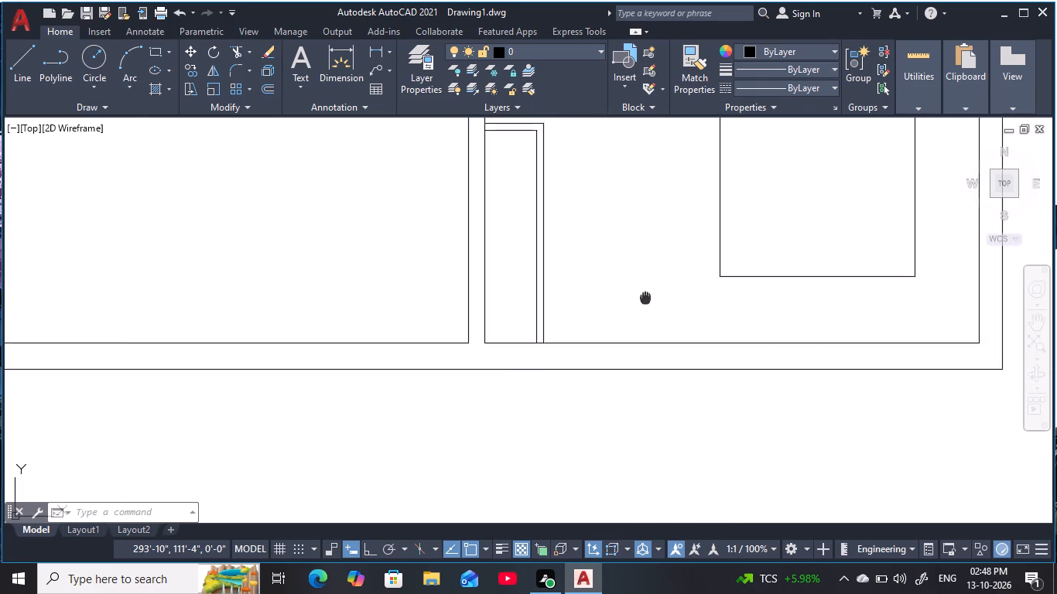
middle_drag(648, 306, 689, 370)
key(Escape)
key(Escape)
key(Escape)
key(o)
key(space)
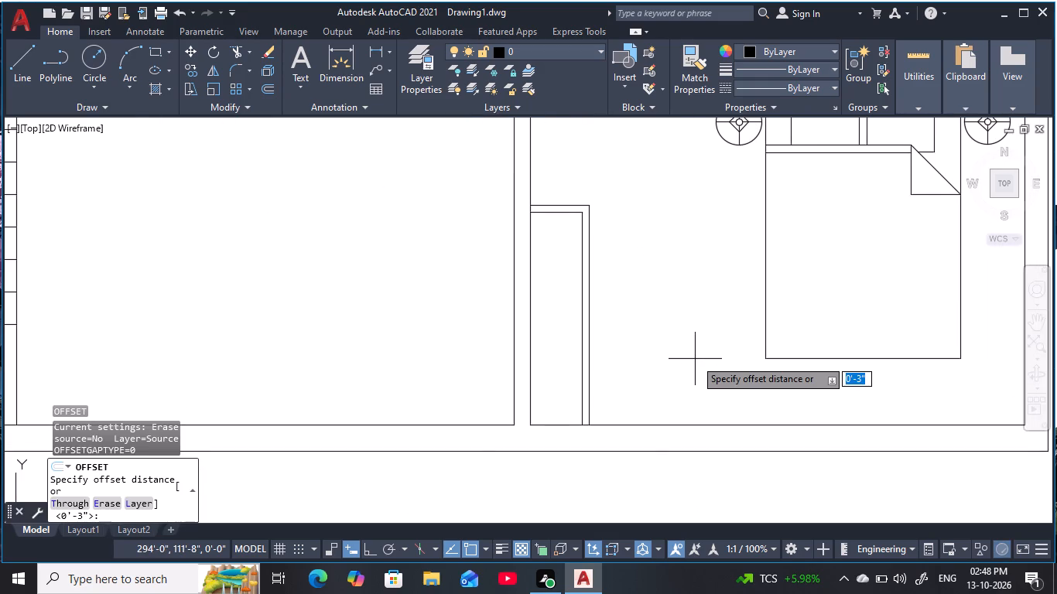
key(2)
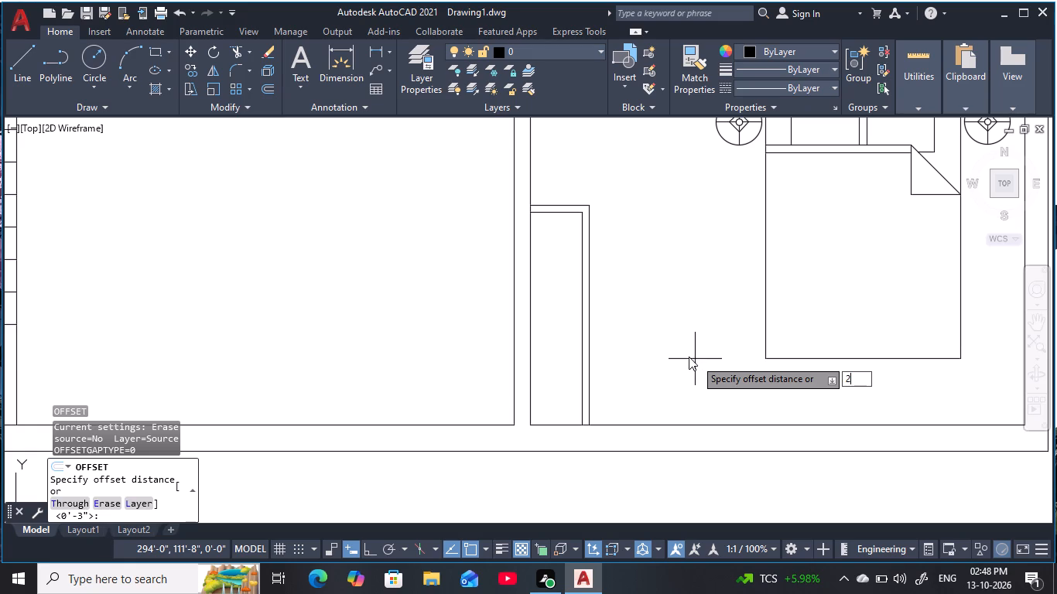
key(BackSpace)
text(3)
key(space)
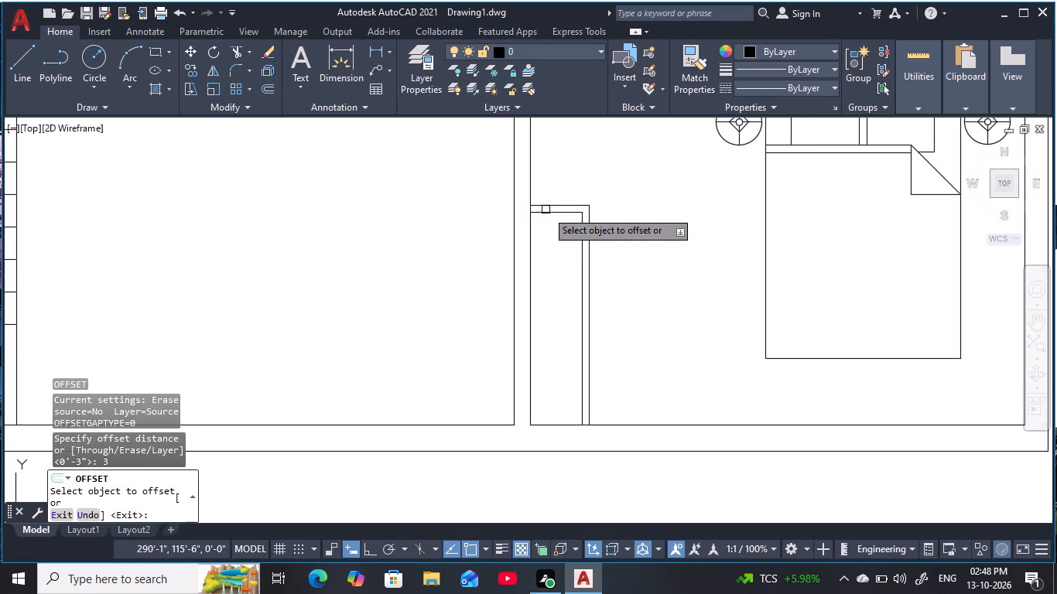
click(555, 213)
text(m)
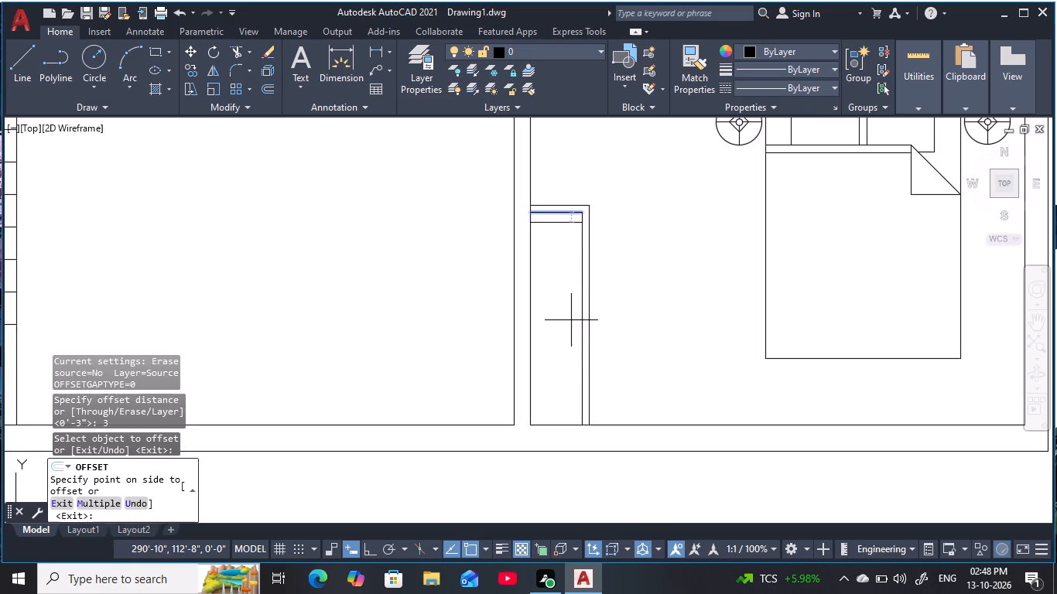
key(space)
click(564, 332)
drag(563, 341, 564, 348)
drag(556, 361, 549, 372)
triple_click(550, 375)
triple_click(548, 379)
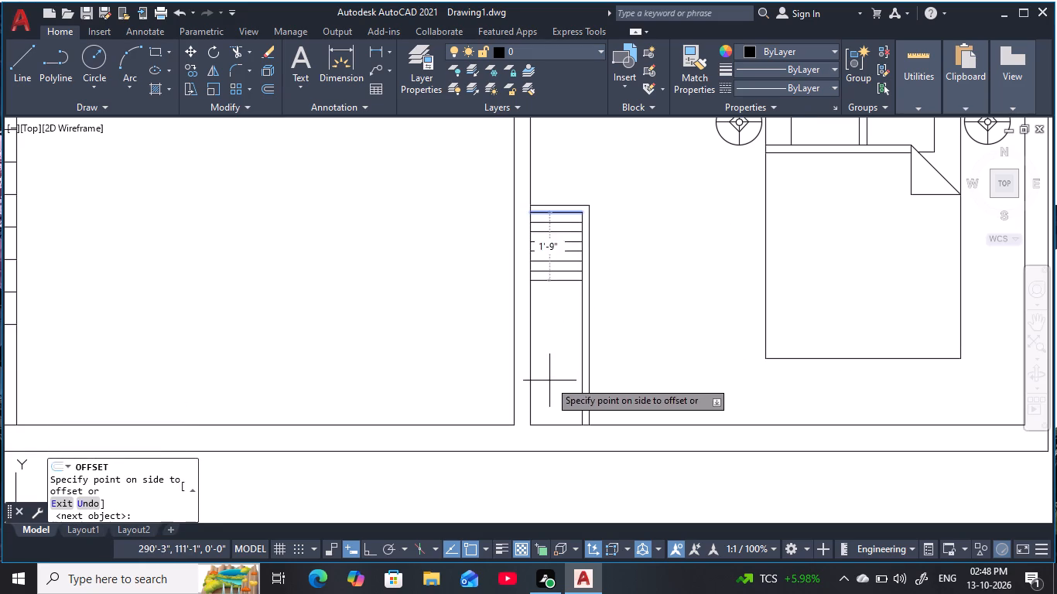
triple_click(551, 382)
triple_click(551, 387)
triple_click(550, 390)
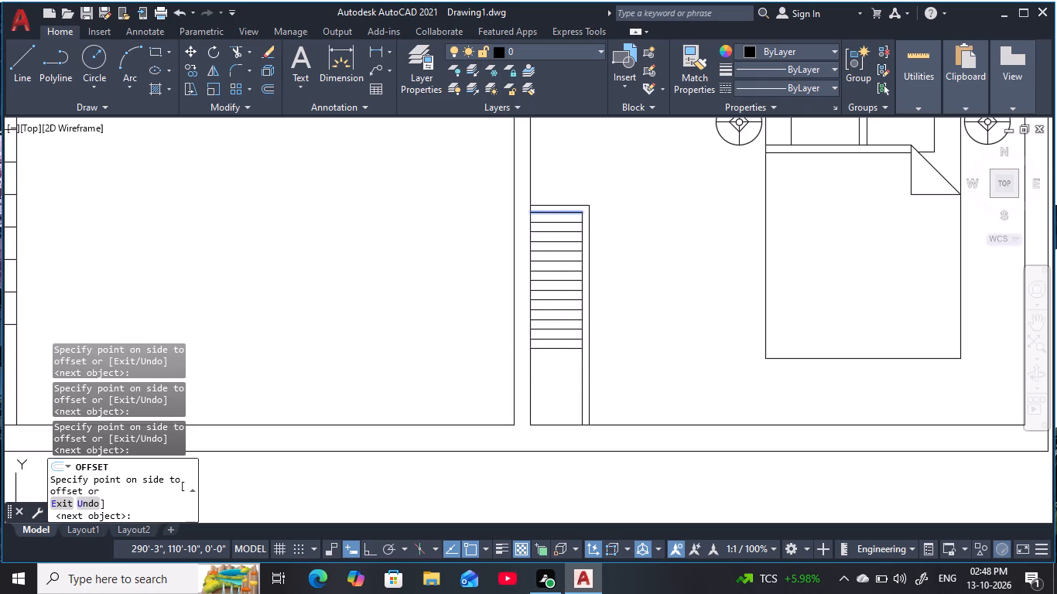
drag(550, 391, 552, 398)
drag(556, 411, 558, 429)
drag(553, 459, 558, 469)
double_click(554, 470)
double_click(551, 480)
click(554, 484)
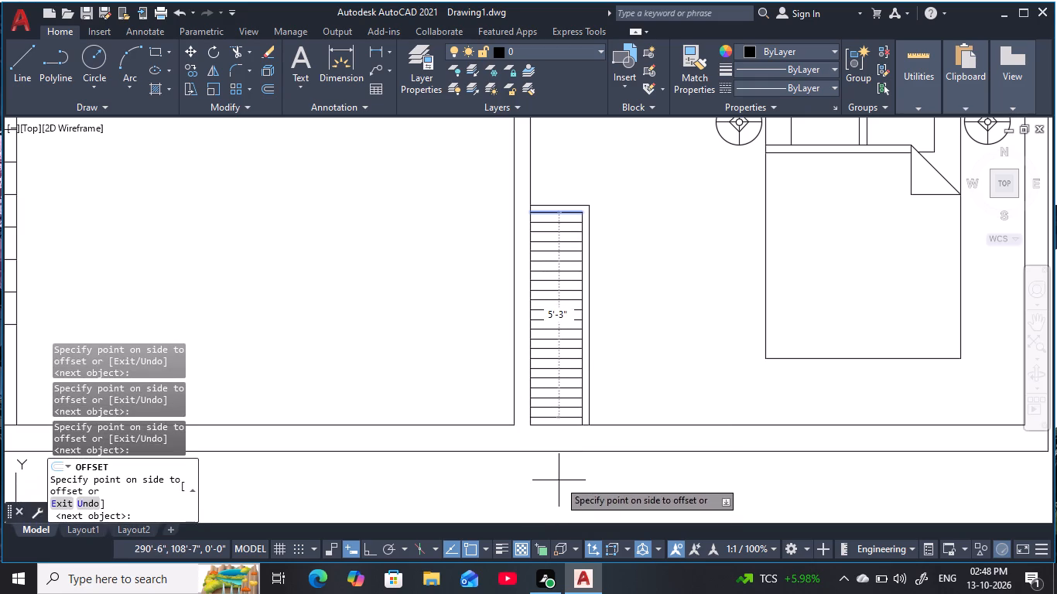
click(559, 480)
key(Escape)
key(Escape)
key(Escape)
Copy the southeast bedroom's complete wall unit with its division lines into the open space beside the staircase.
scroll(561, 437, down, 2)
middle_drag(572, 474, 597, 515)
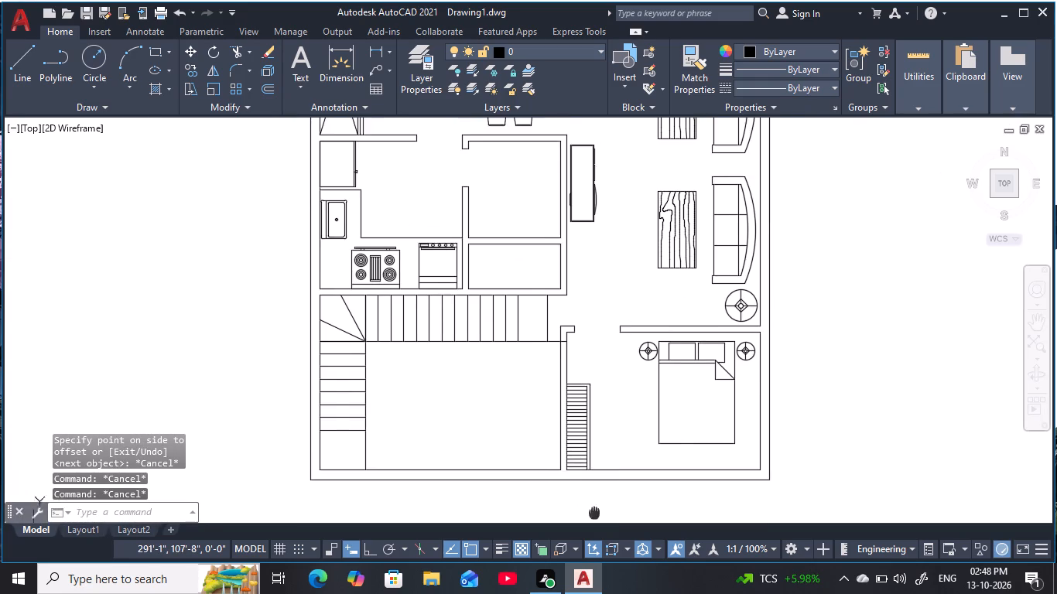
middle_drag(597, 515, 628, 506)
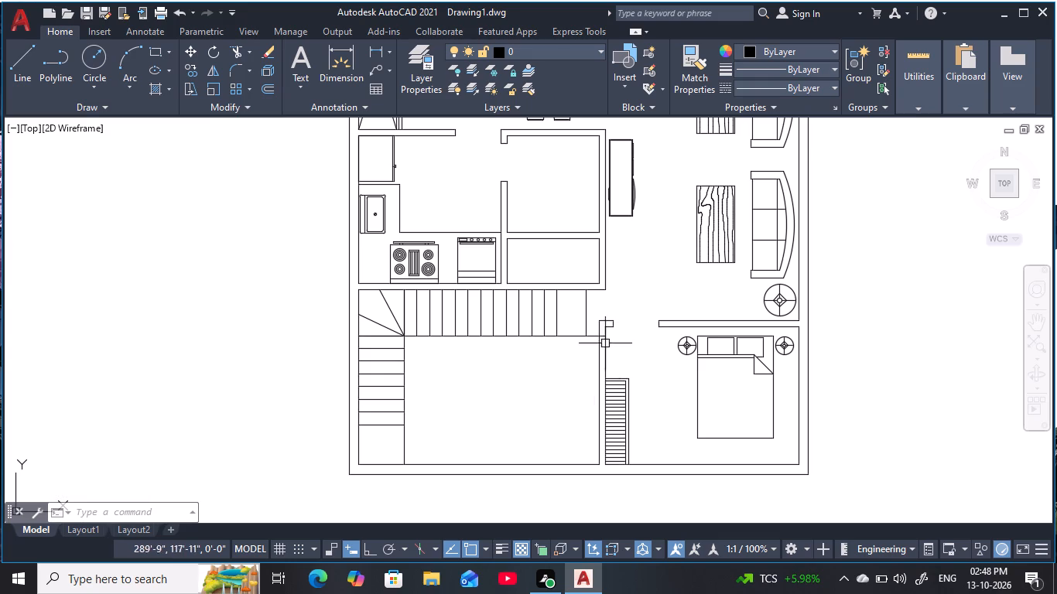
scroll(623, 404, up, 2)
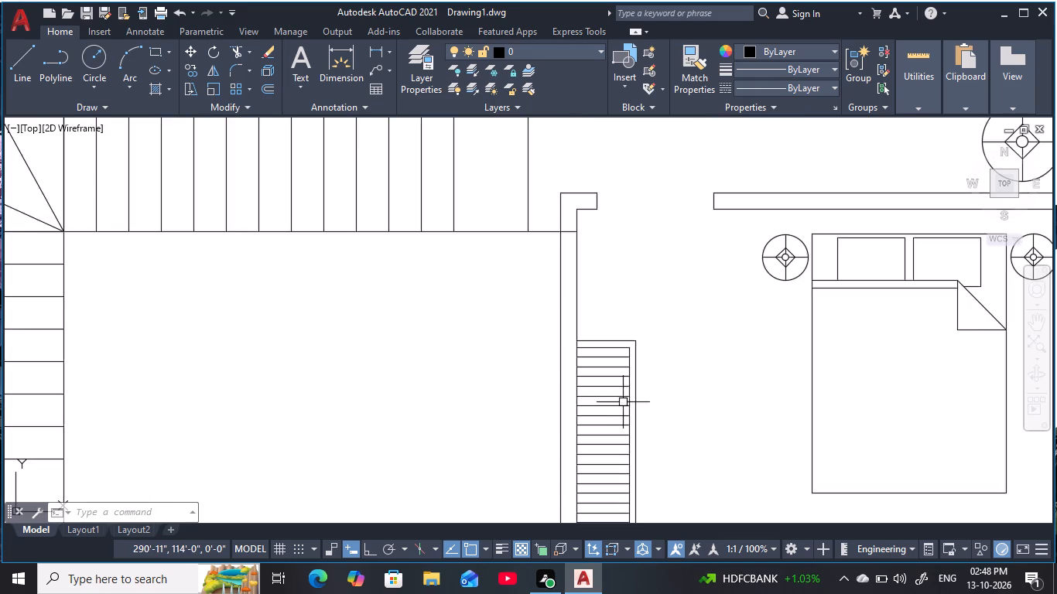
middle_drag(623, 402, 658, 343)
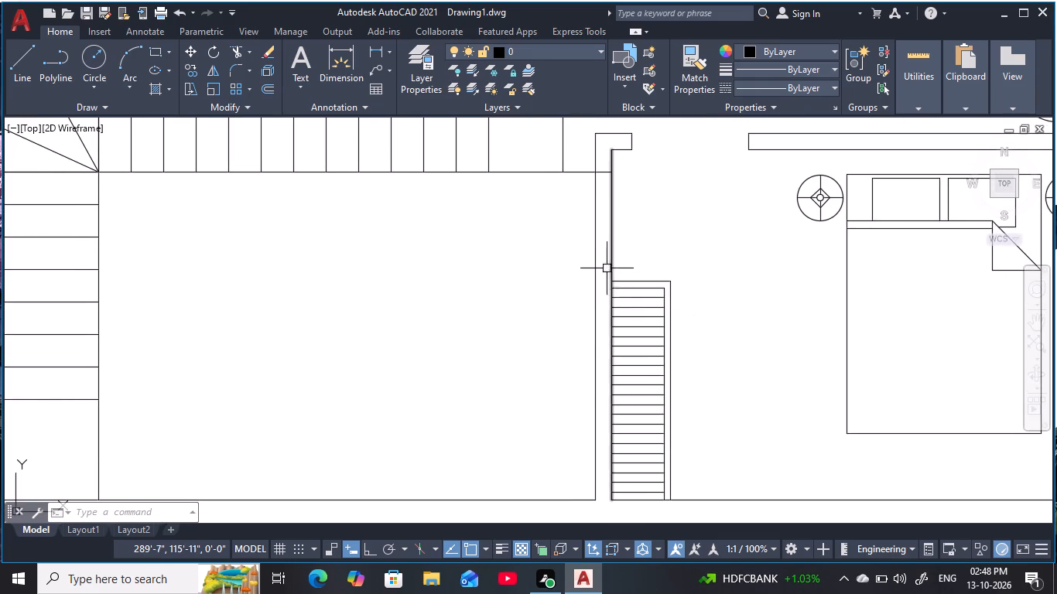
click(600, 269)
middle_drag(665, 372, 688, 276)
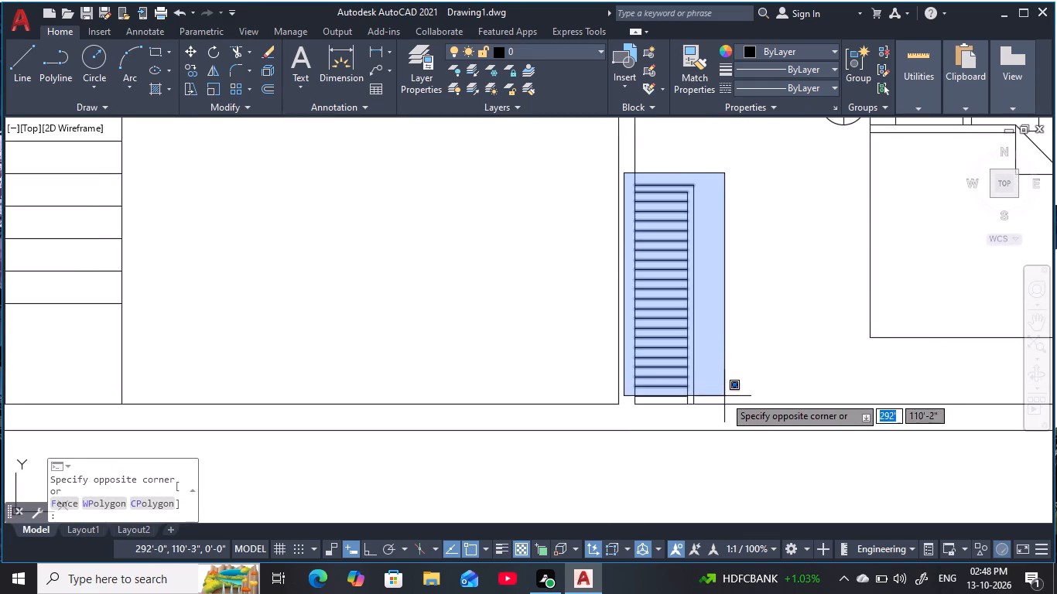
click(740, 416)
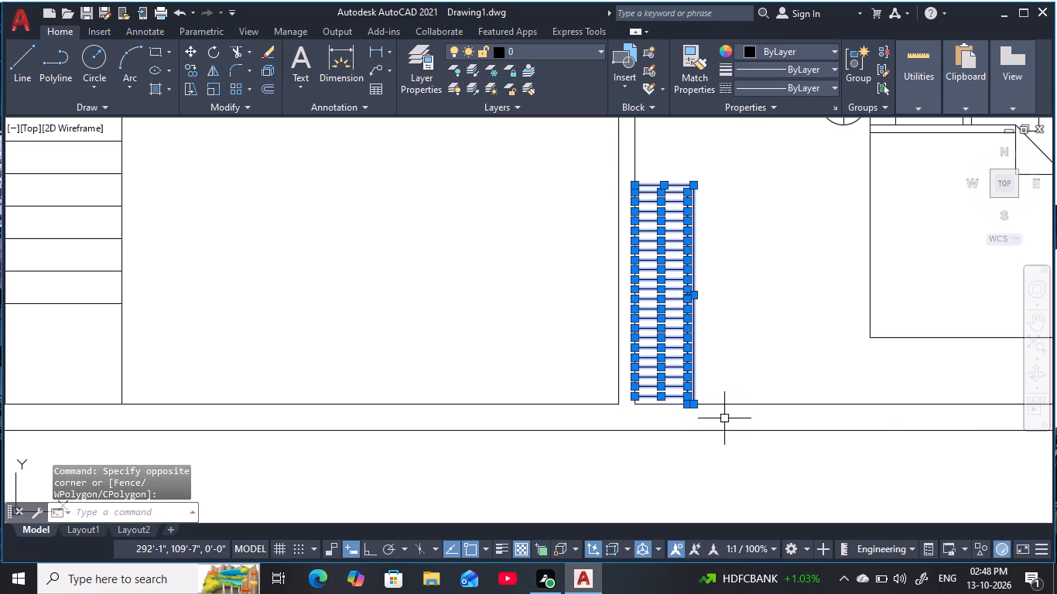
key(c)
text(o)
key(space)
click(653, 318)
middle_drag(598, 340, 599, 328)
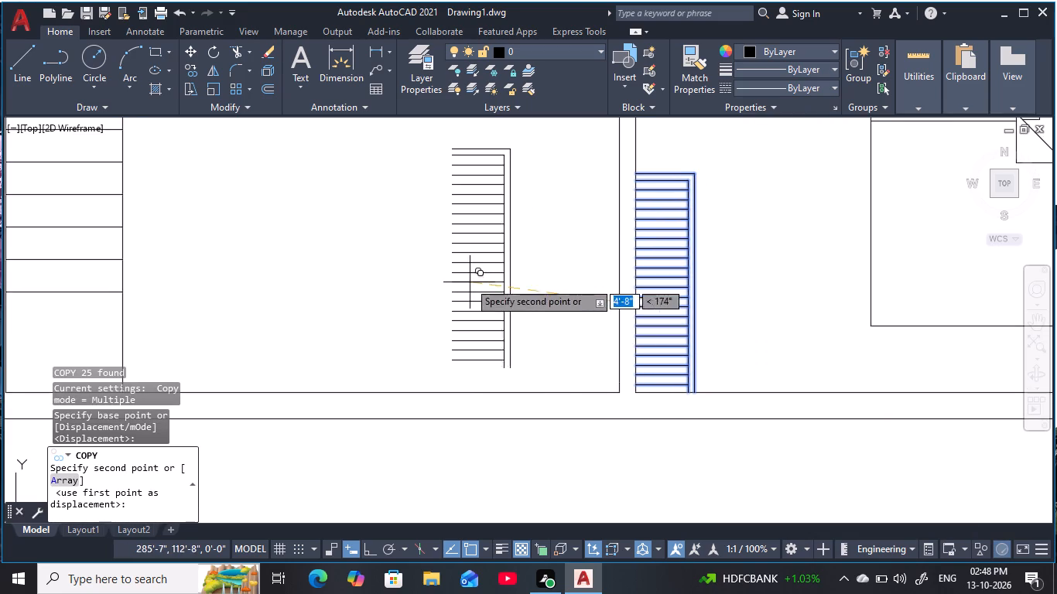
middle_drag(435, 262, 505, 387)
click(477, 384)
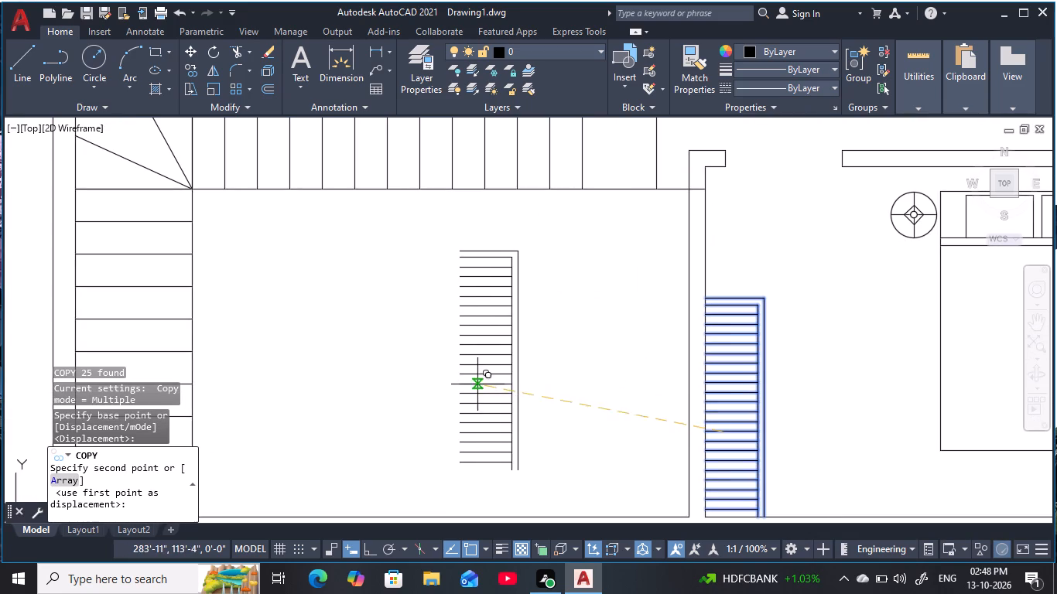
key(Escape)
key(Escape)
key(Escape)
key(Escape)
Rotate the copied wall unit a quarter turn counterclockwise about its lower outer corner.
click(422, 237)
click(596, 500)
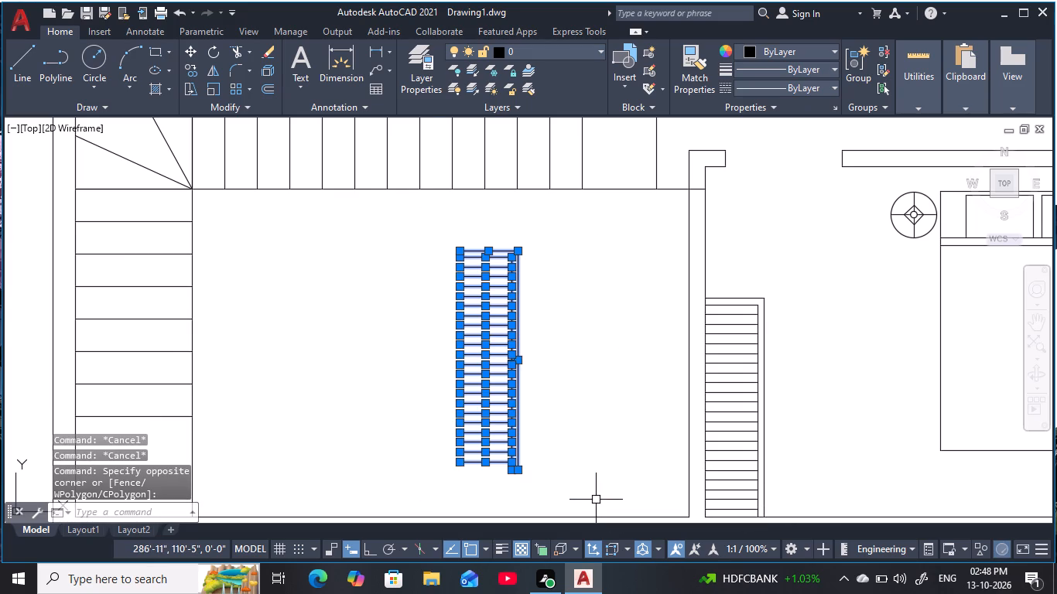
key(r)
text(o)
key(space)
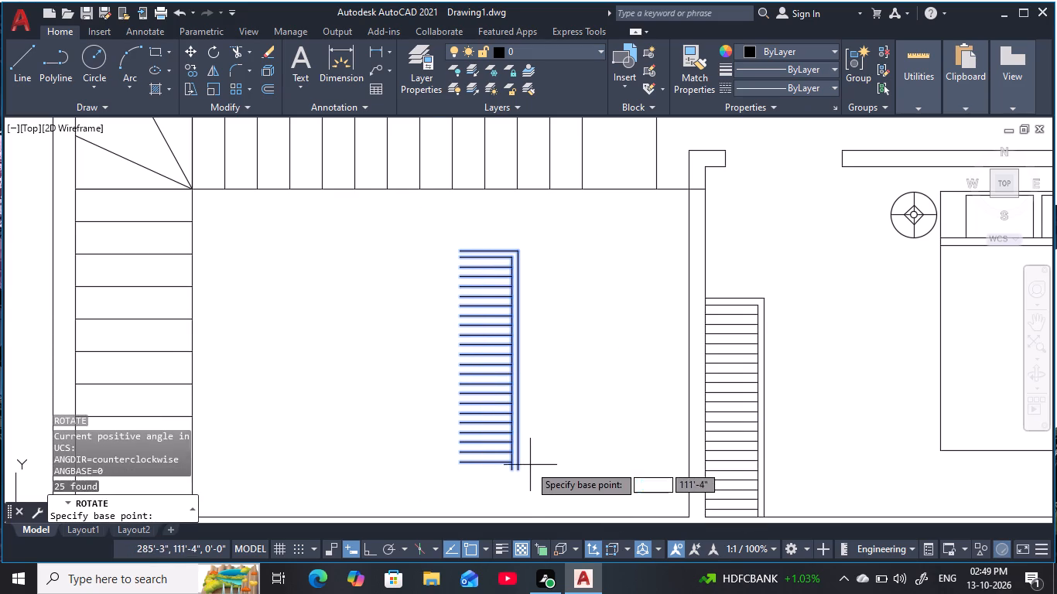
click(525, 474)
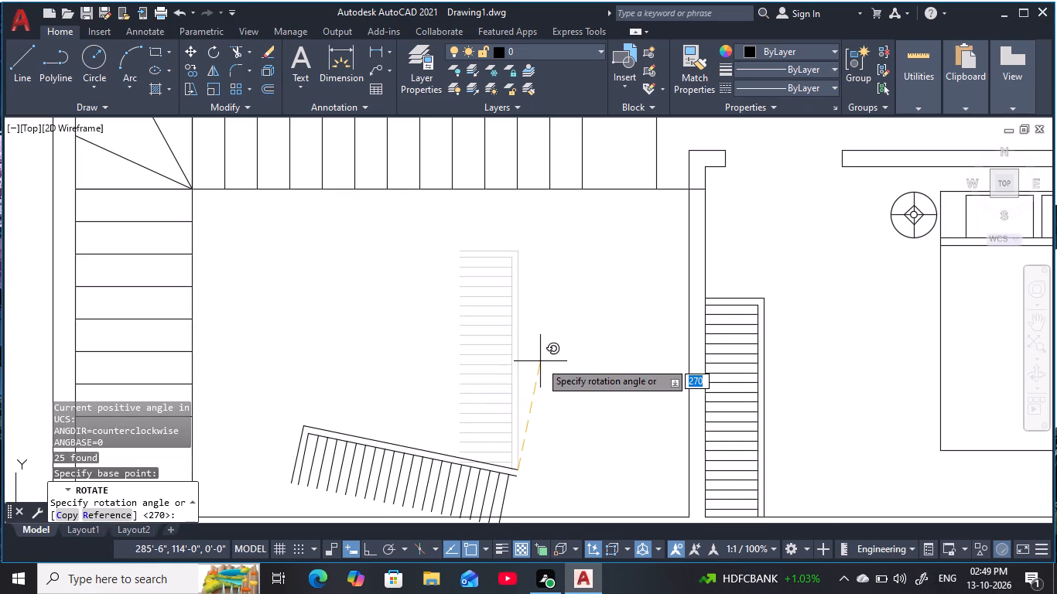
key(F8)
click(539, 361)
middle_drag(532, 419, 550, 388)
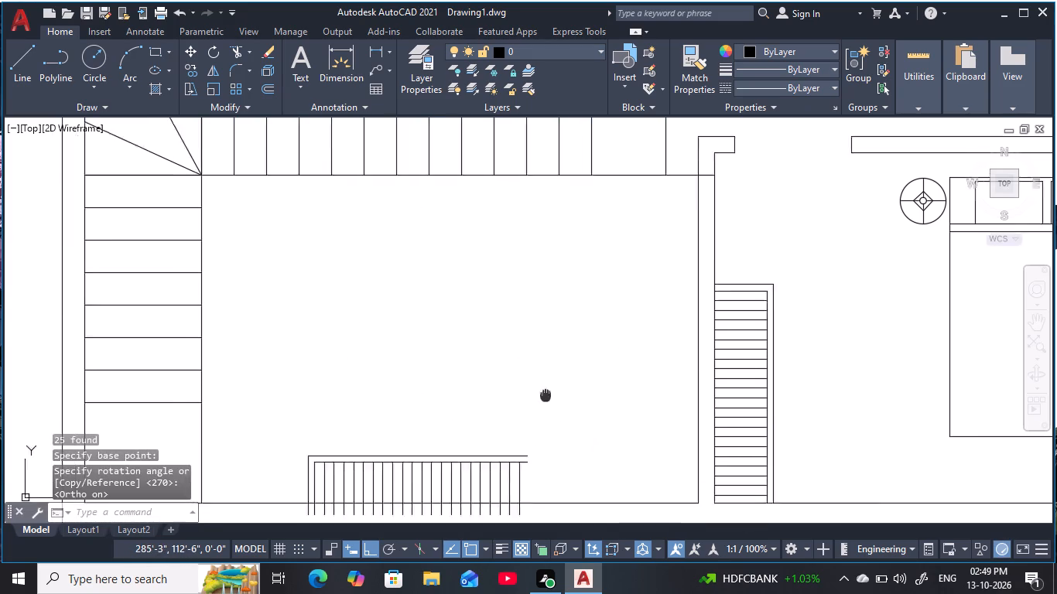
middle_drag(550, 388, 607, 303)
key(Escape)
key(Escape)
key(Escape)
key(Escape)
Move the rotated wall unit into the northeast bedroom's southeast corner, flush against the south partition and the east wall.
drag(344, 321, 347, 333)
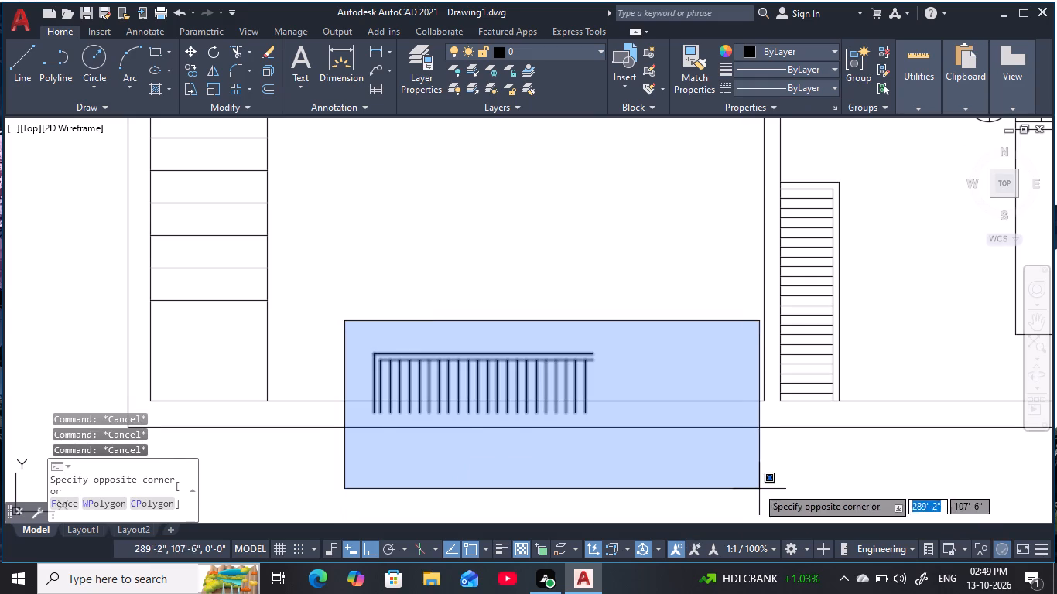
click(676, 476)
text(m)
key(space)
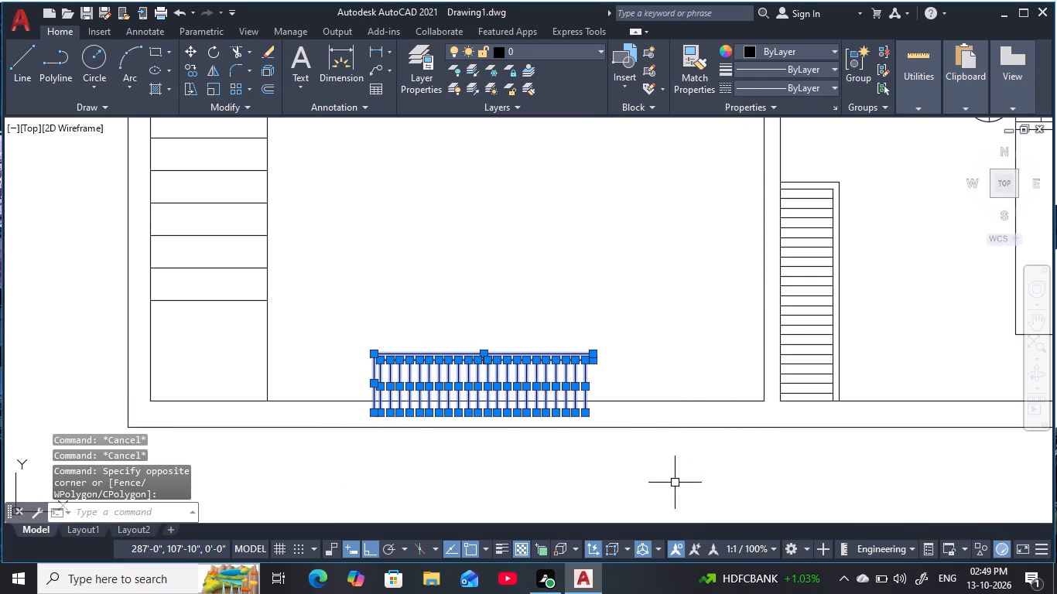
click(371, 414)
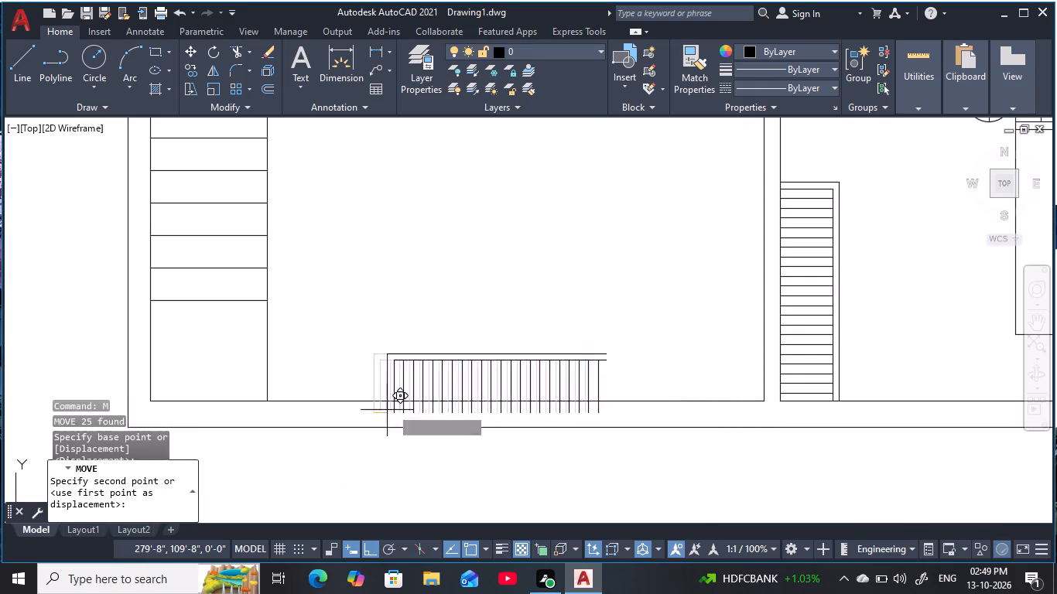
middle_drag(482, 340, 362, 551)
key(F8)
middle_drag(539, 409, 392, 593)
scroll(392, 593, down, 2)
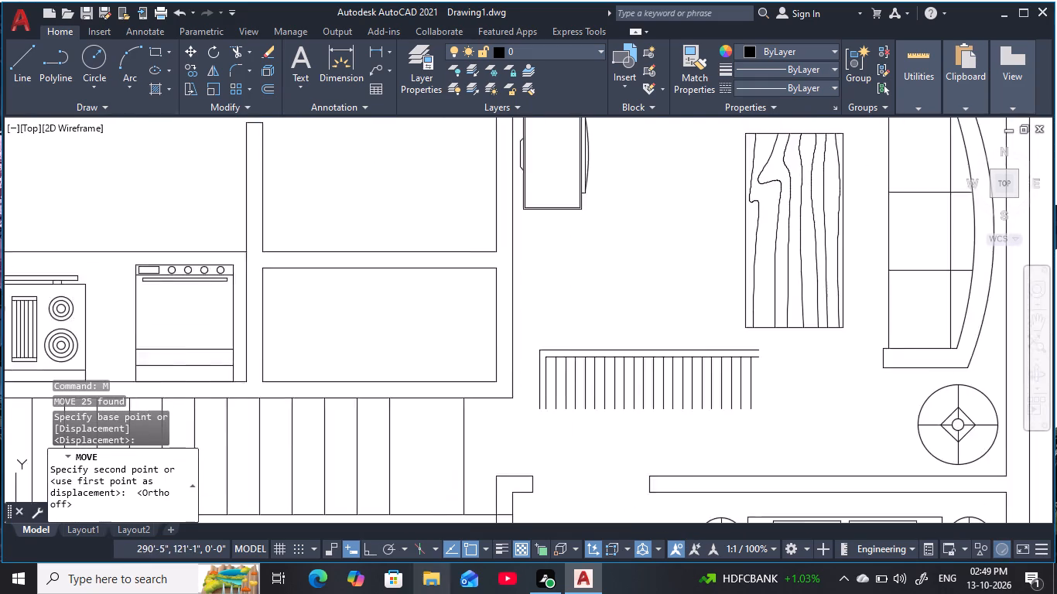
scroll(526, 512, down, 1)
scroll(587, 419, down, 2)
middle_drag(590, 309, 571, 442)
scroll(602, 383, up, 3)
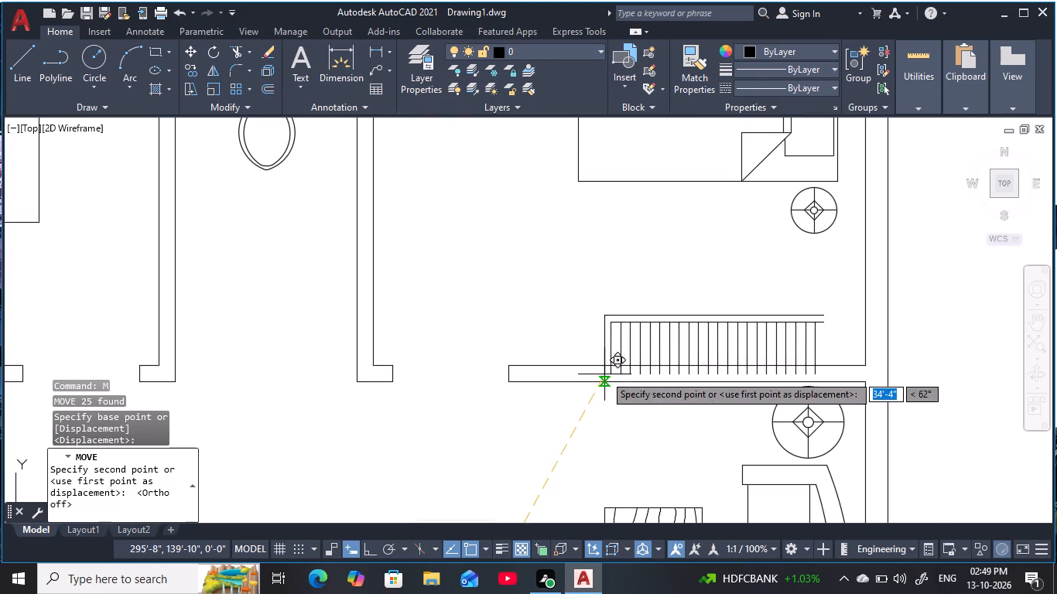
middle_drag(629, 344, 534, 355)
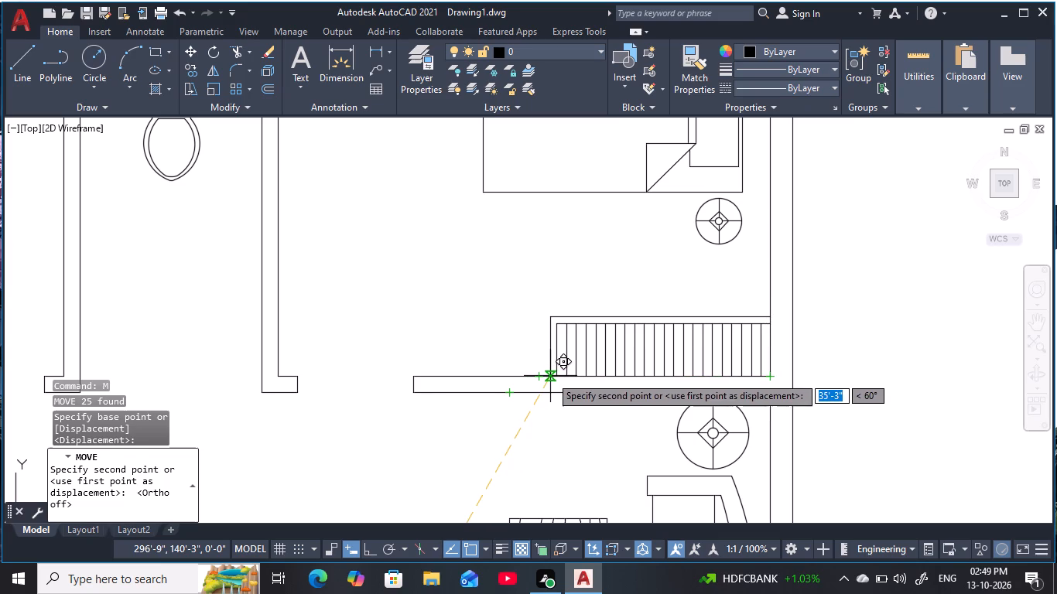
click(550, 376)
key(Escape)
key(Escape)
key(Escape)
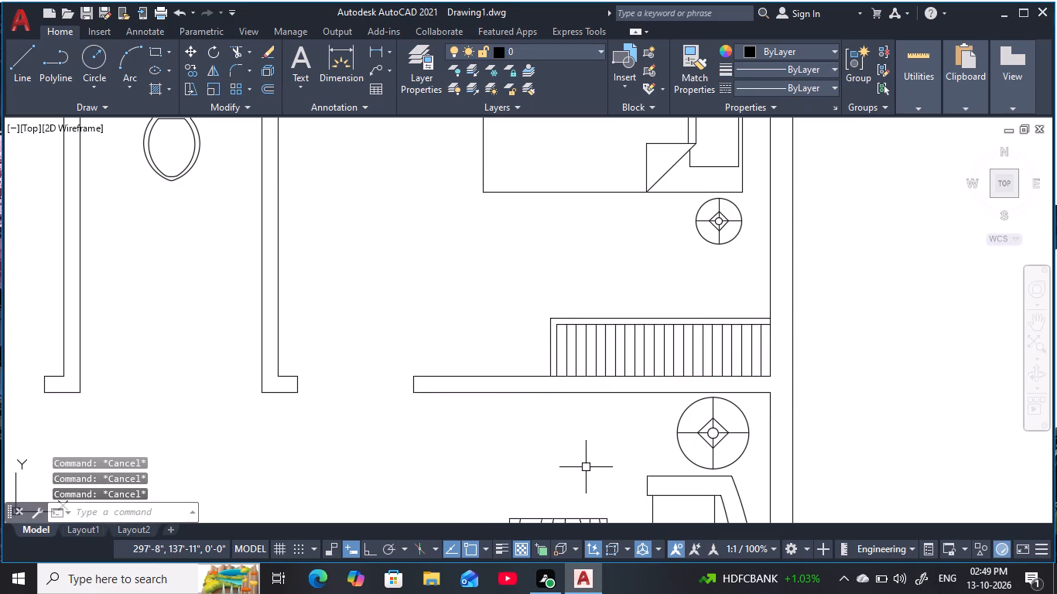
Review the whole floor plan, including the bedrooms, living area, kitchen, staircase and the blocks lying outside the walls.
middle_drag(586, 467, 611, 439)
scroll(611, 439, down, 3)
middle_drag(612, 445, 671, 302)
key(Escape)
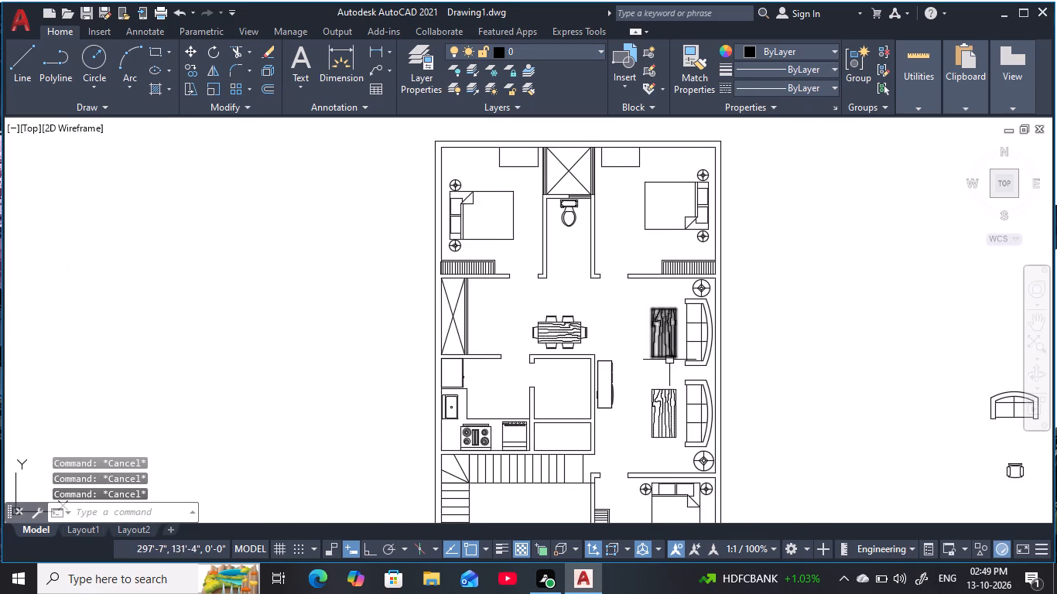
key(Escape)
key(Escape)
key(Escape)
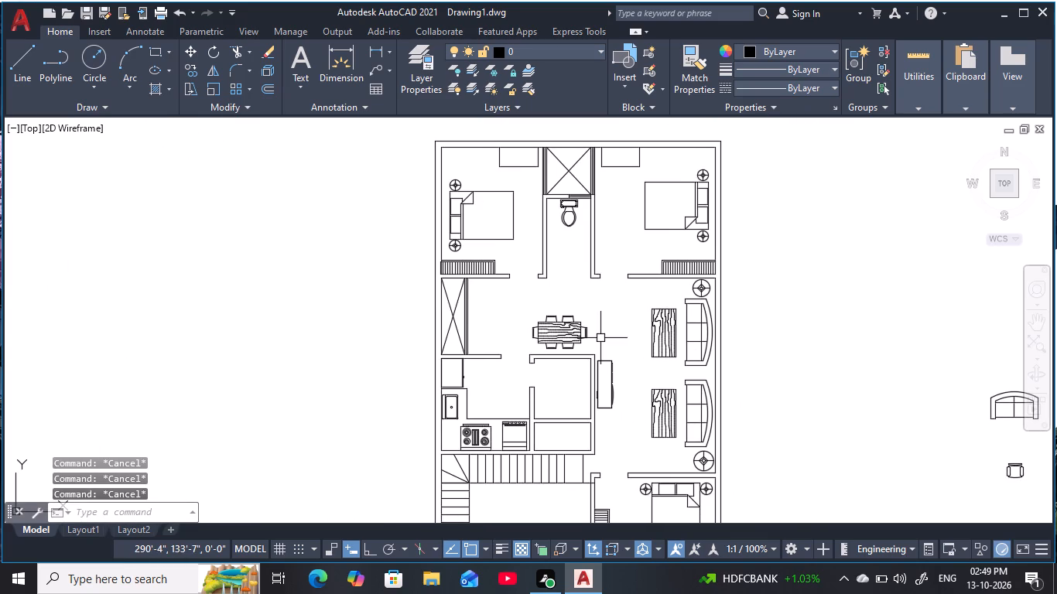
key(Escape)
key(Escape)
key(Escape)
key(Escape)
key(Escape)
key(Escape)
key(Escape)
scroll(628, 391, up, 1)
scroll(627, 411, down, 2)
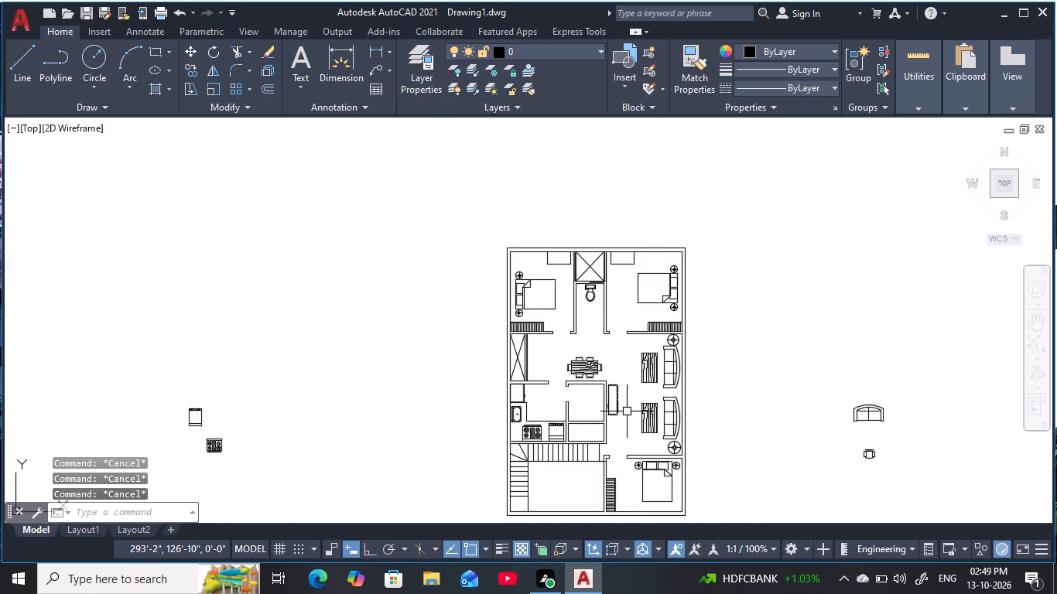
middle_drag(627, 411, 648, 319)
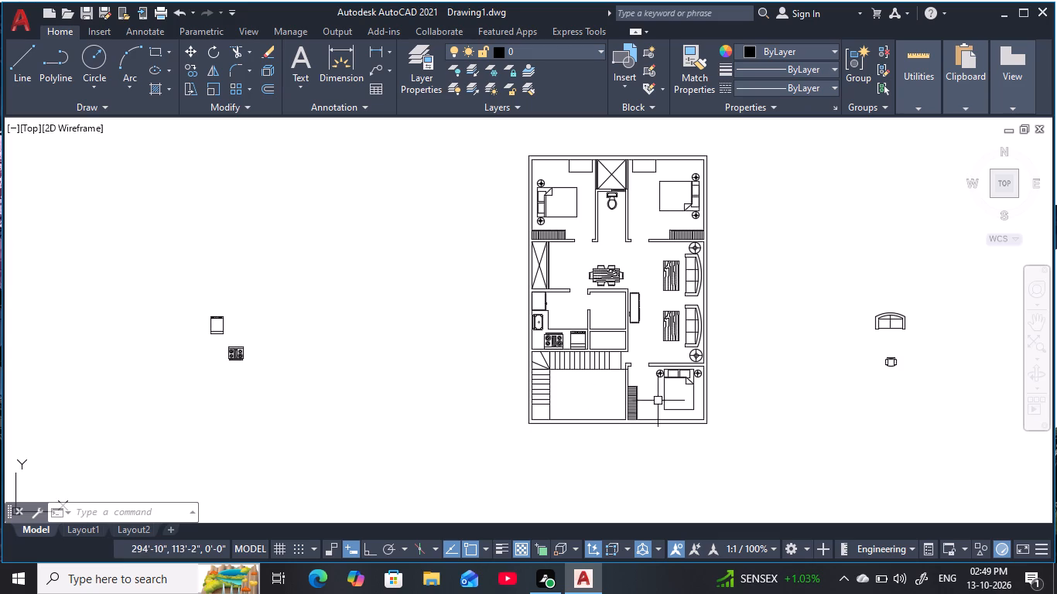
middle_drag(593, 391, 600, 456)
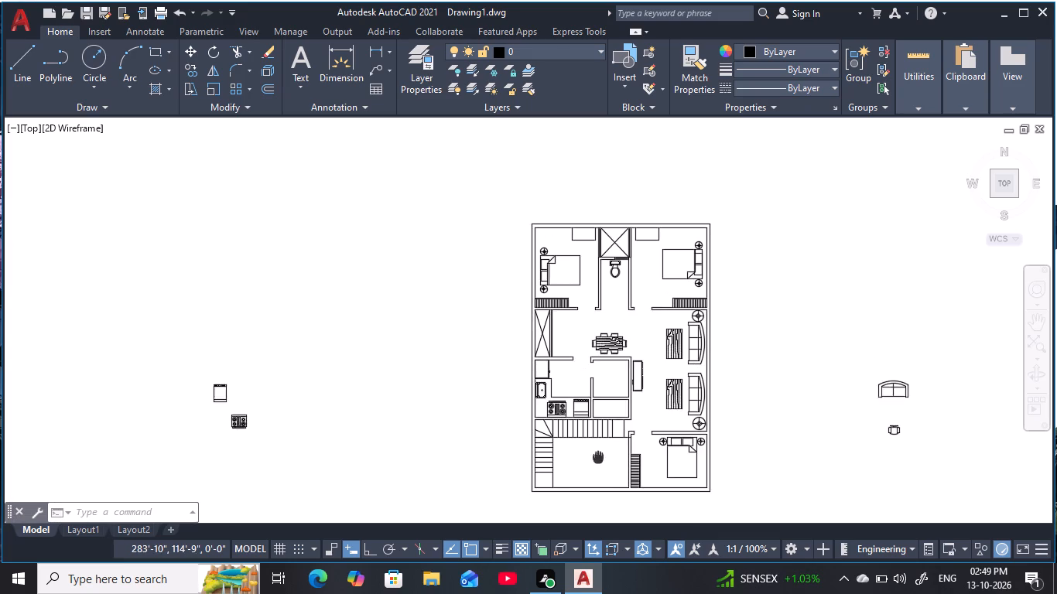
middle_drag(600, 456, 607, 445)
scroll(668, 395, up, 1)
middle_drag(668, 395, 699, 410)
scroll(635, 384, up, 1)
middle_drag(635, 383, 679, 392)
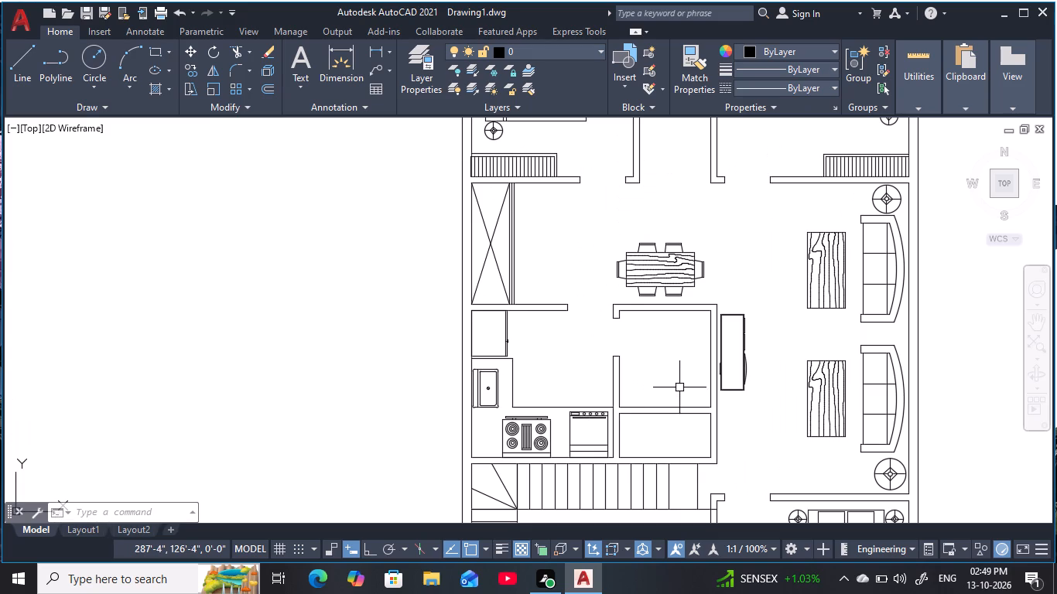
middle_drag(664, 378, 589, 344)
scroll(656, 375, down, 2)
middle_drag(730, 368, 678, 356)
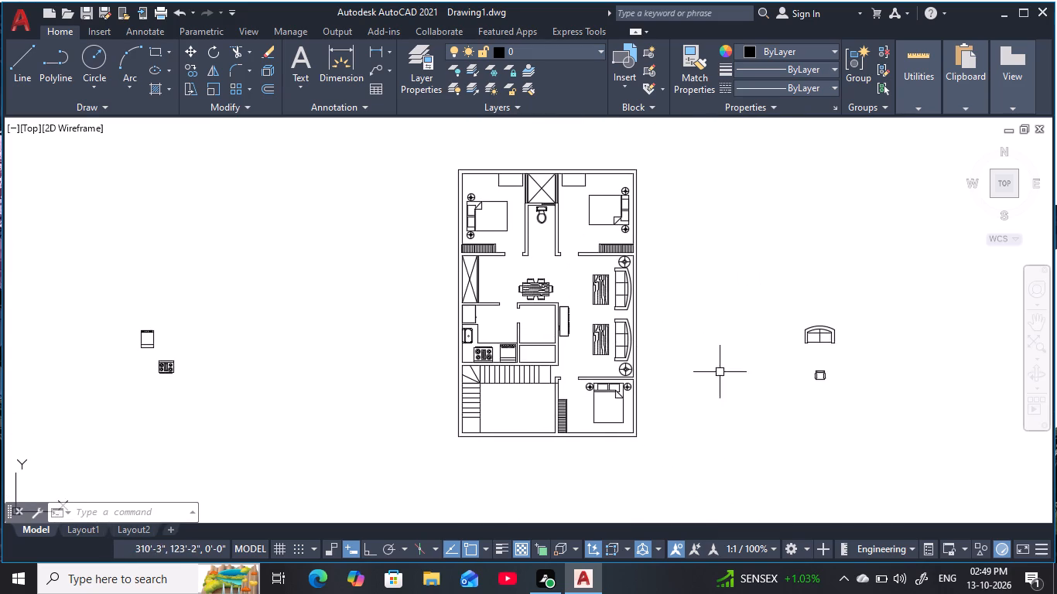
Erase the leftover sofa and chair east of the plan and the two leftover kitchen appliances west of it.
click(868, 449)
click(730, 256)
text(e)
key(space)
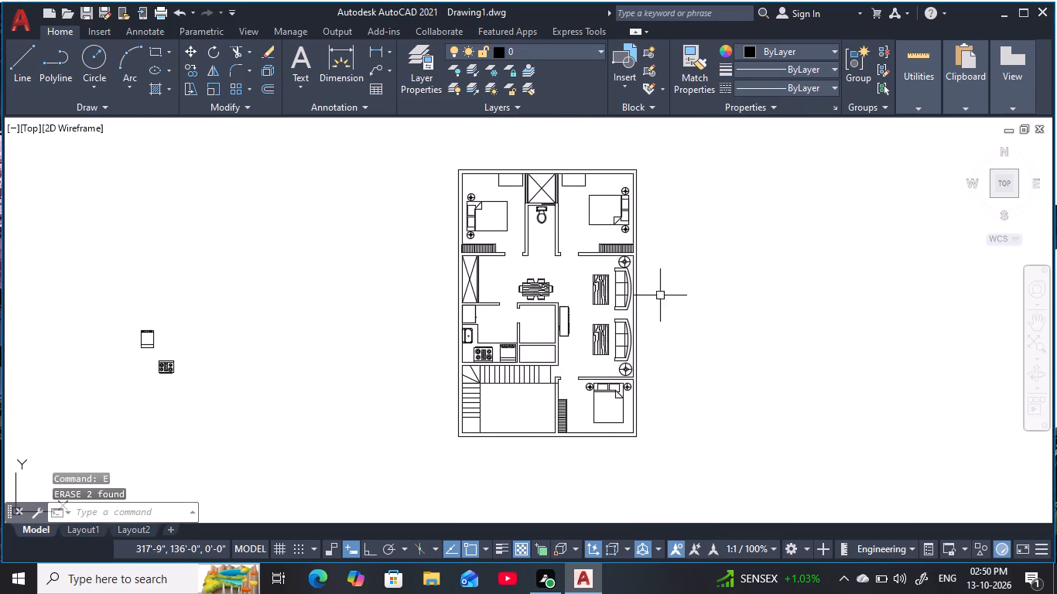
drag(275, 427, 247, 397)
click(98, 251)
text(e)
key(space)
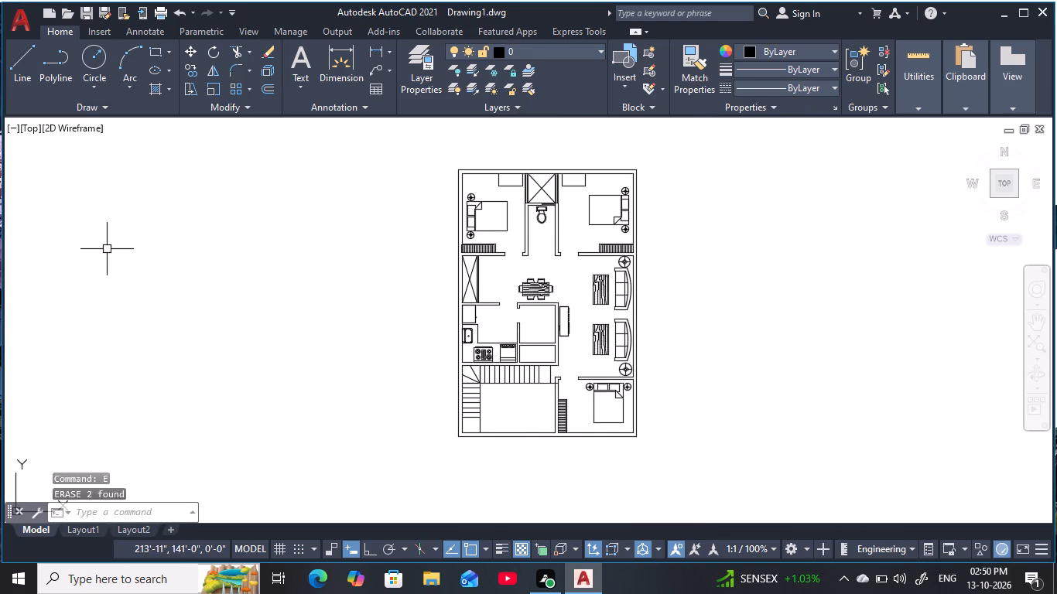
key(Escape)
key(Escape)
key(Escape)
key(Escape)
key(Escape)
key(Escape)
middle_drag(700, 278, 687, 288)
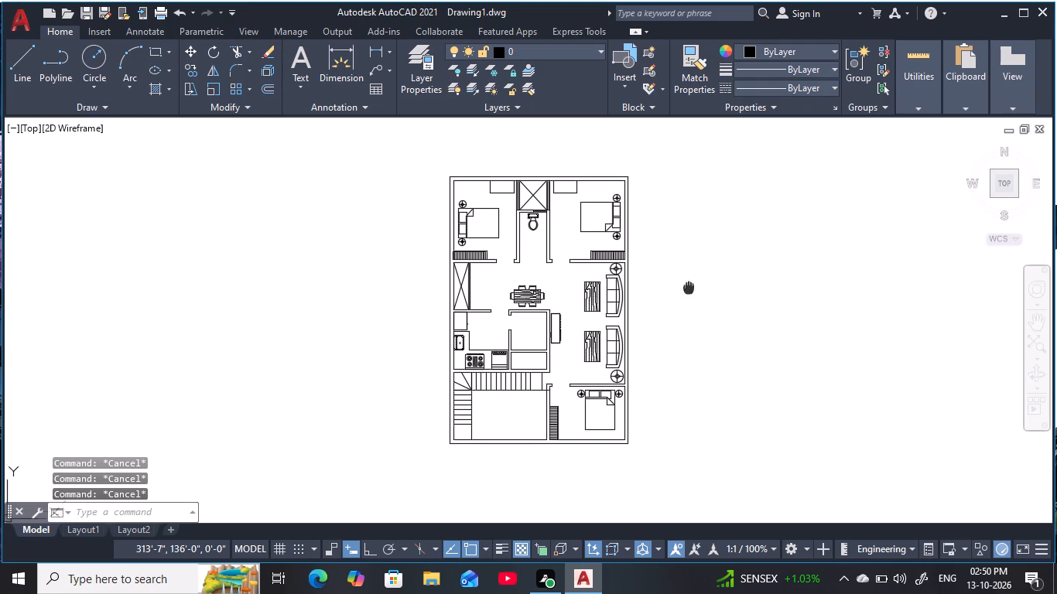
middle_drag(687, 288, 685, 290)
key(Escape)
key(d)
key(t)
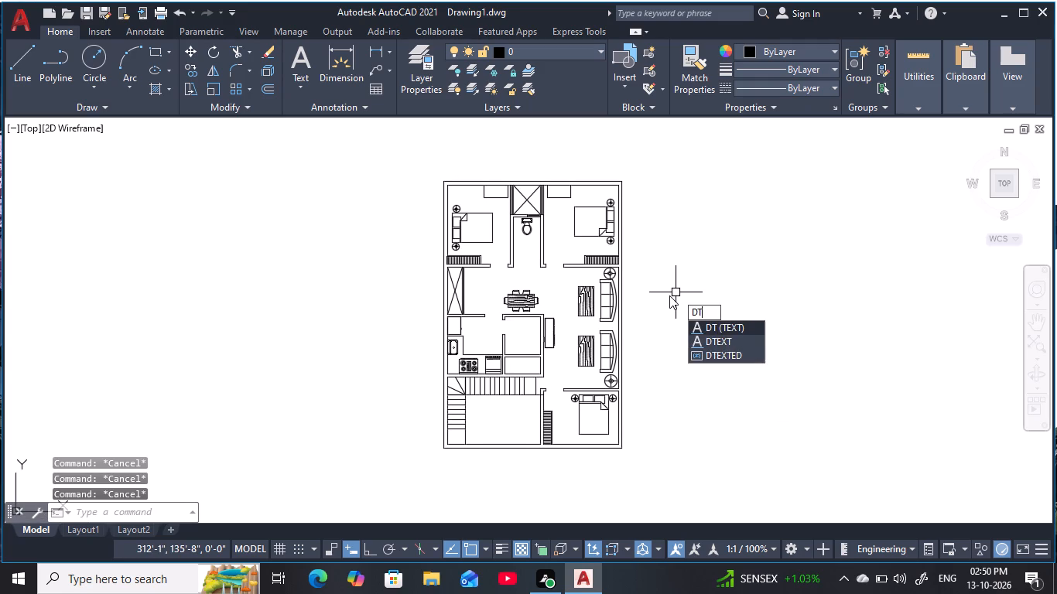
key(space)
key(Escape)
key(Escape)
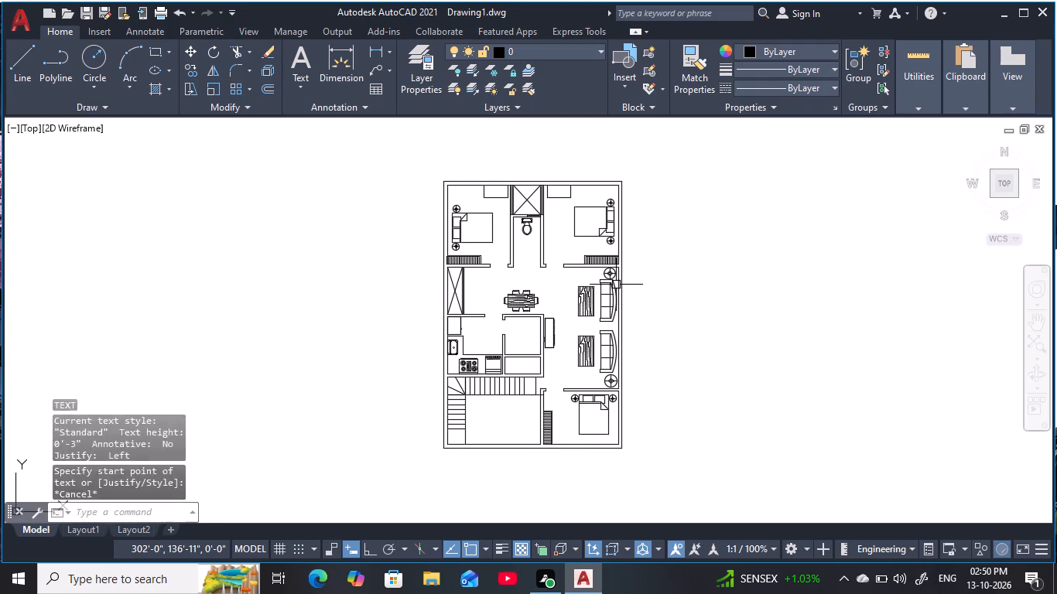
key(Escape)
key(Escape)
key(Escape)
Dimension the northwest bedroom's interior length from the north wall to the south partition, placing the dimension line beside the west wall.
text(dli)
key(space)
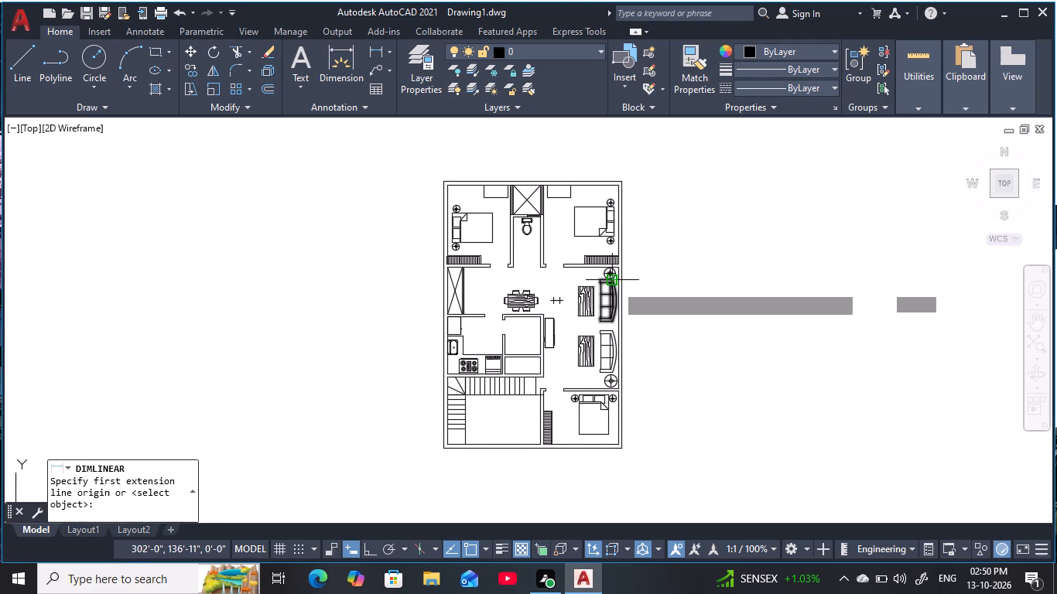
middle_drag(527, 193, 546, 254)
scroll(491, 254, up, 3)
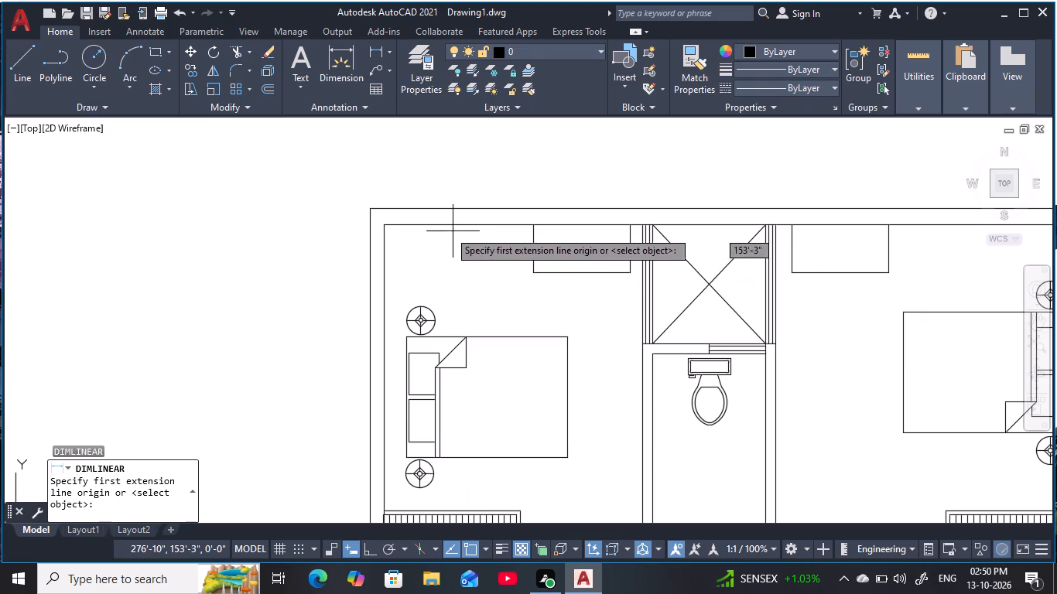
click(432, 224)
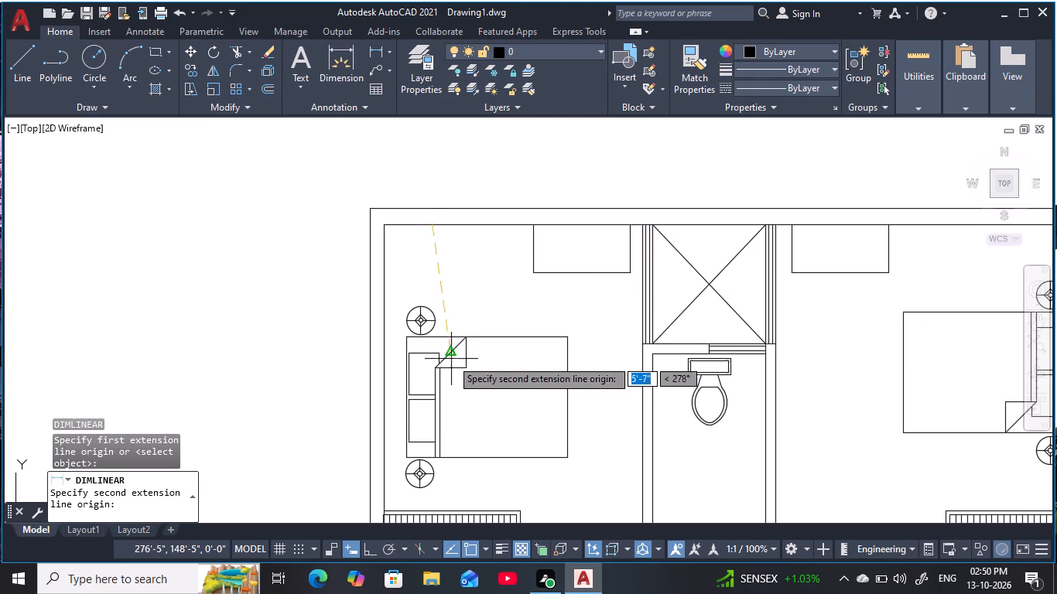
middle_drag(450, 359, 501, 142)
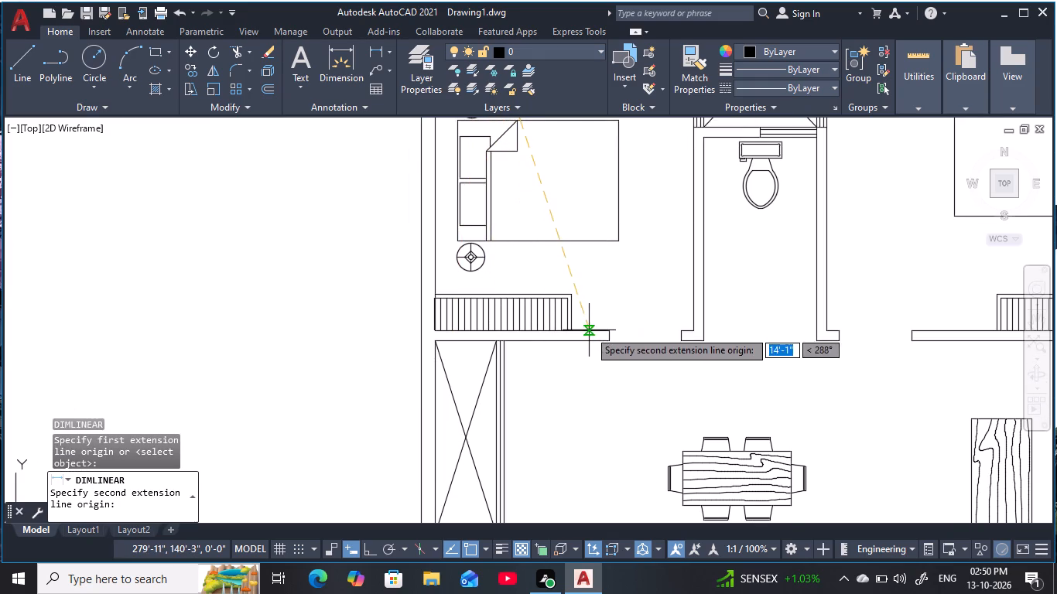
click(589, 330)
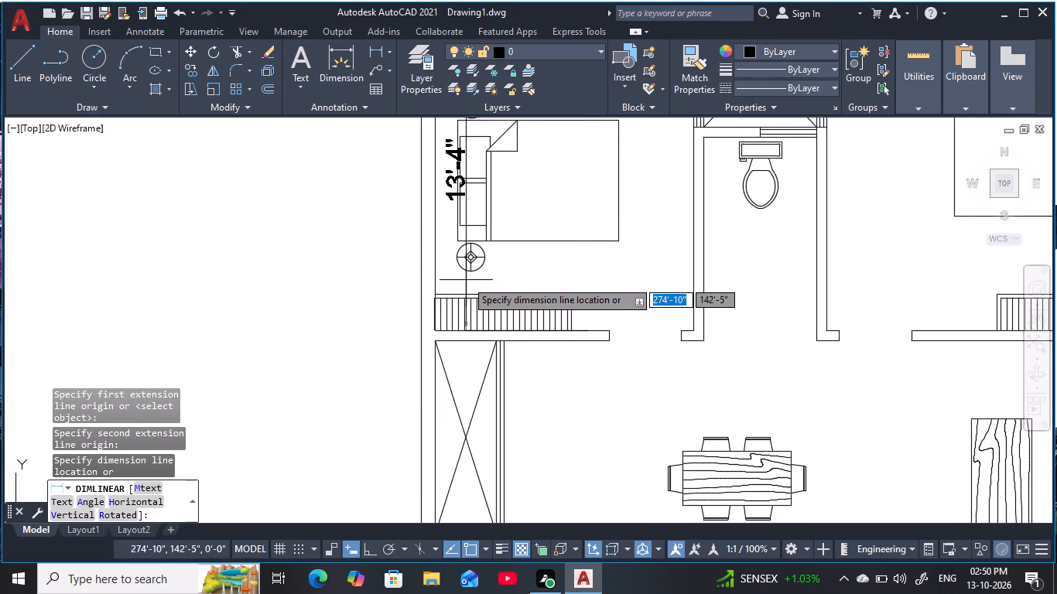
click(457, 279)
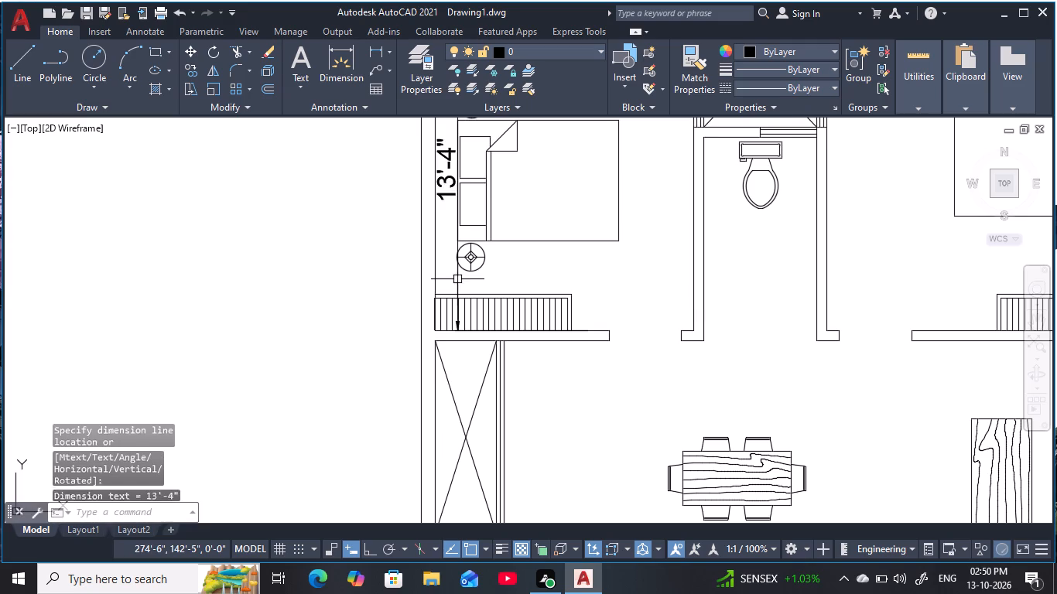
Dimension the northwest bedroom's interior width from the west wall to the toilet partition, placing the line between the bed and wall unit.
middle_drag(522, 249, 491, 333)
key(space)
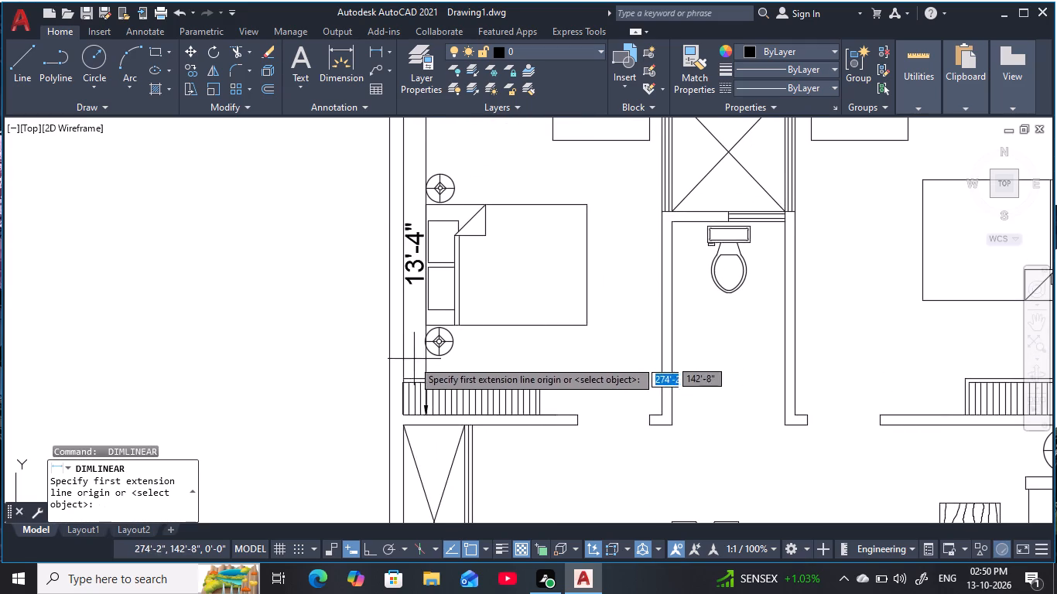
click(405, 364)
click(666, 365)
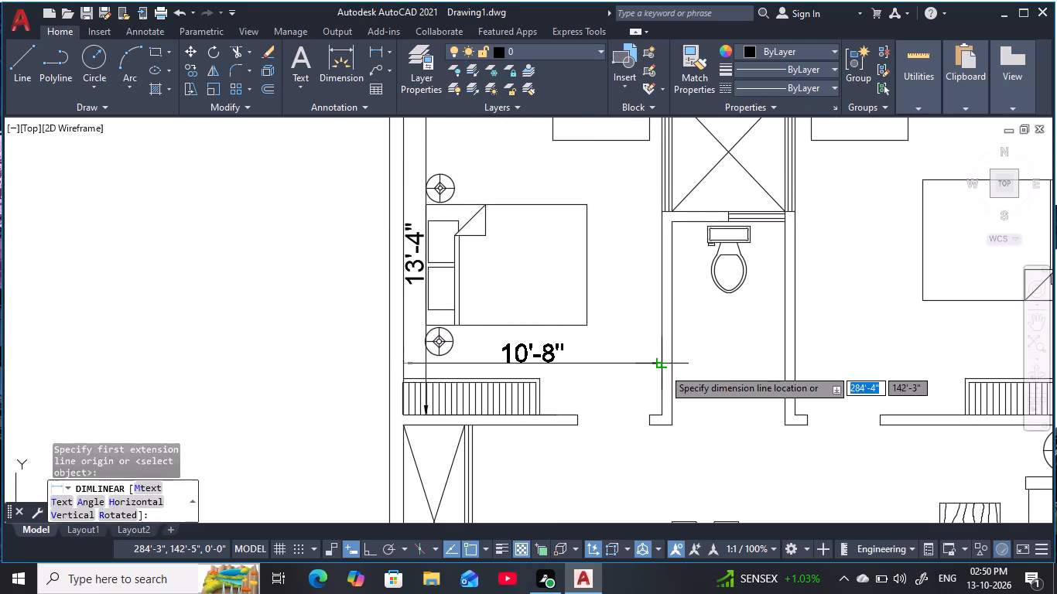
click(663, 368)
Dimension the northeast bedroom's interior length from the north wall to the south partition, placing the dimension line near the toilet partition.
middle_drag(655, 335, 582, 377)
scroll(580, 377, down, 2)
middle_drag(614, 367, 560, 367)
key(space)
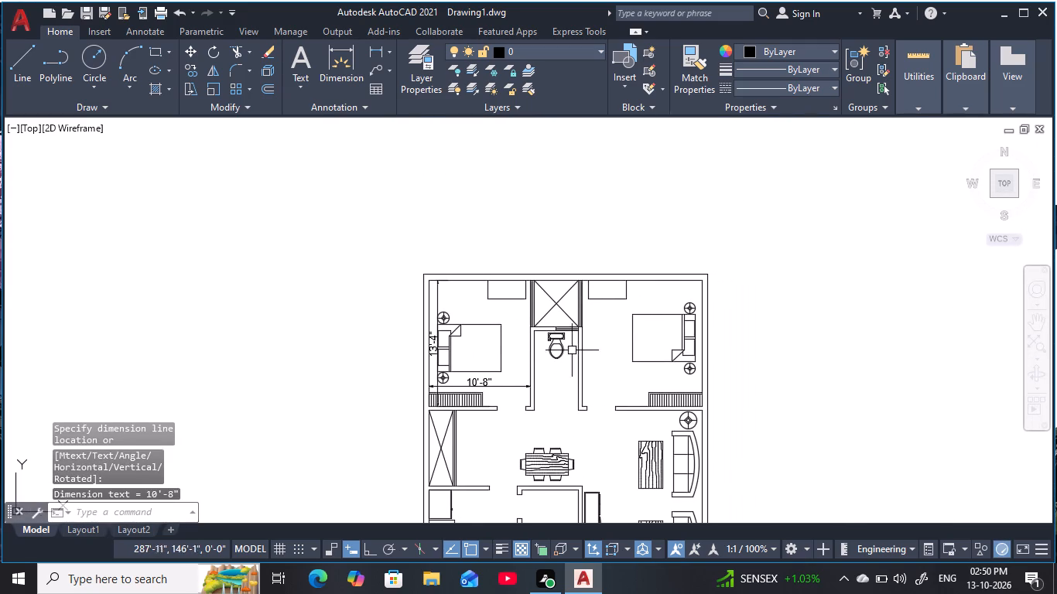
click(644, 282)
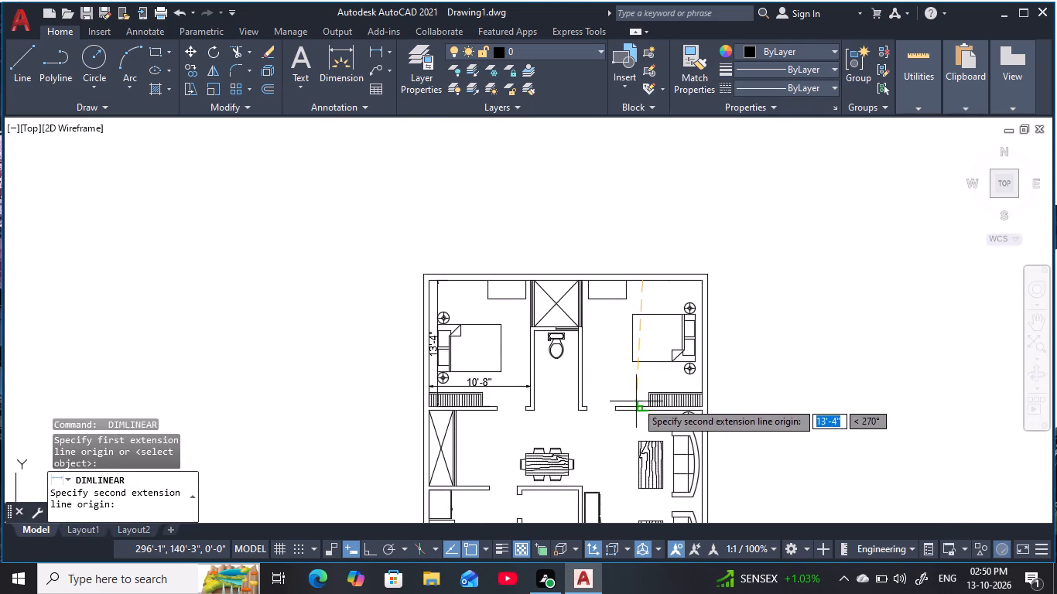
click(641, 404)
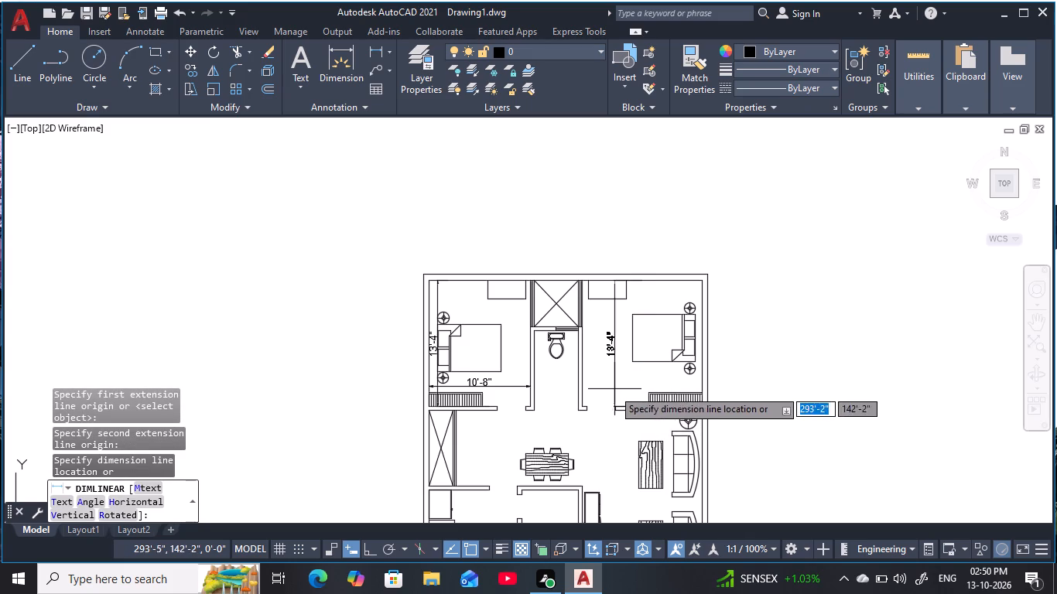
click(594, 393)
Dimension the northeast bedroom's interior width from the toilet partition to the east wall, placing the line just above the wall unit.
key(space)
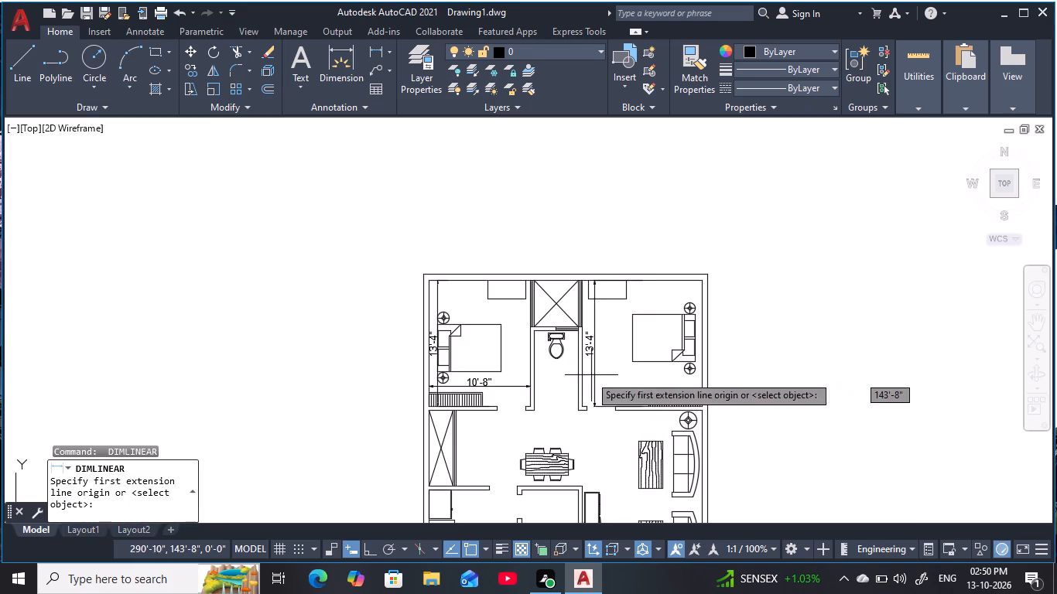
scroll(586, 380, up, 2)
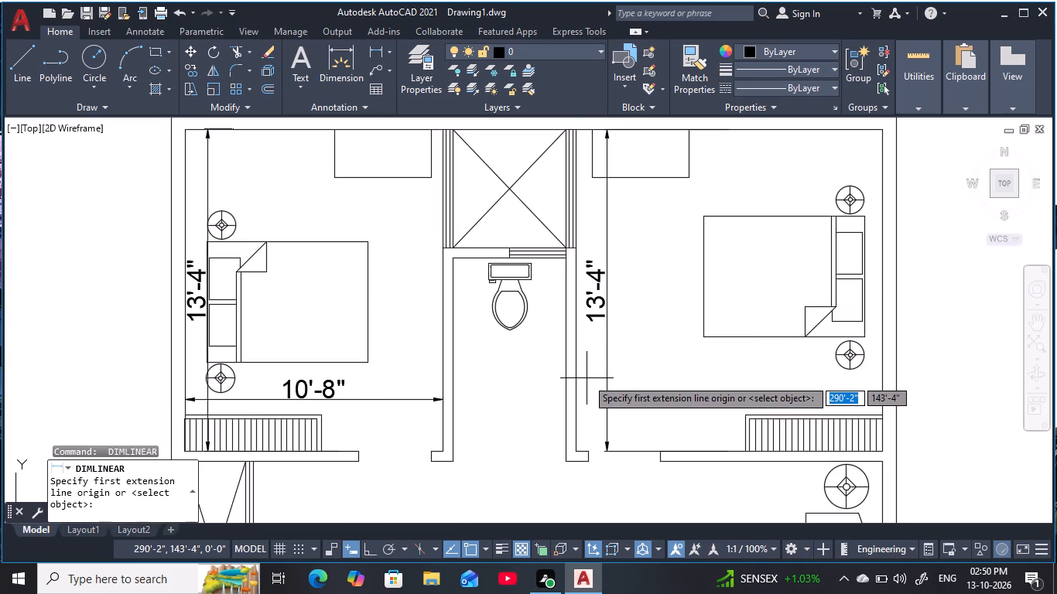
click(578, 379)
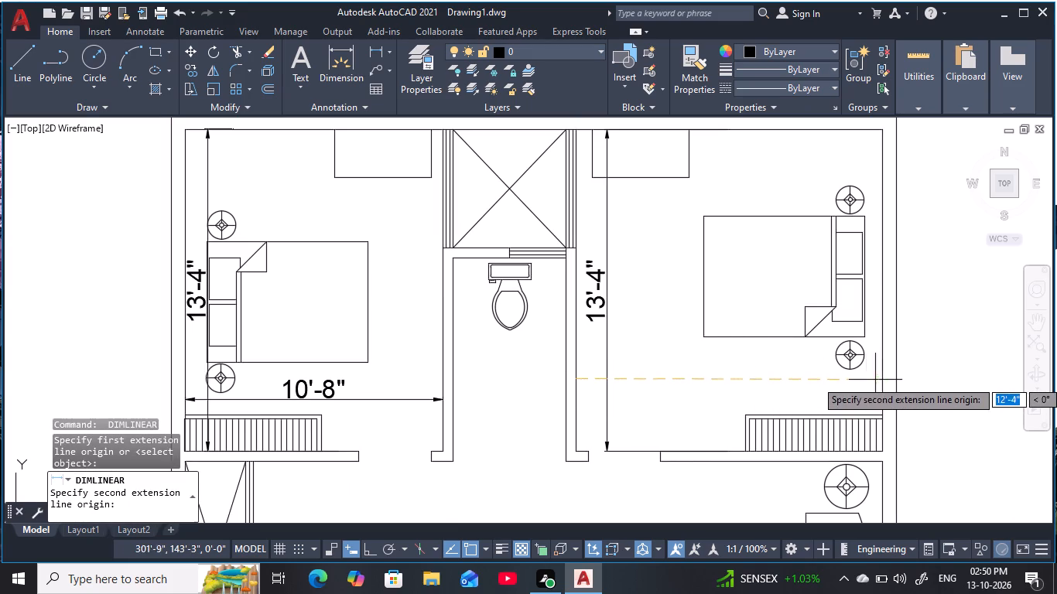
click(879, 379)
click(867, 405)
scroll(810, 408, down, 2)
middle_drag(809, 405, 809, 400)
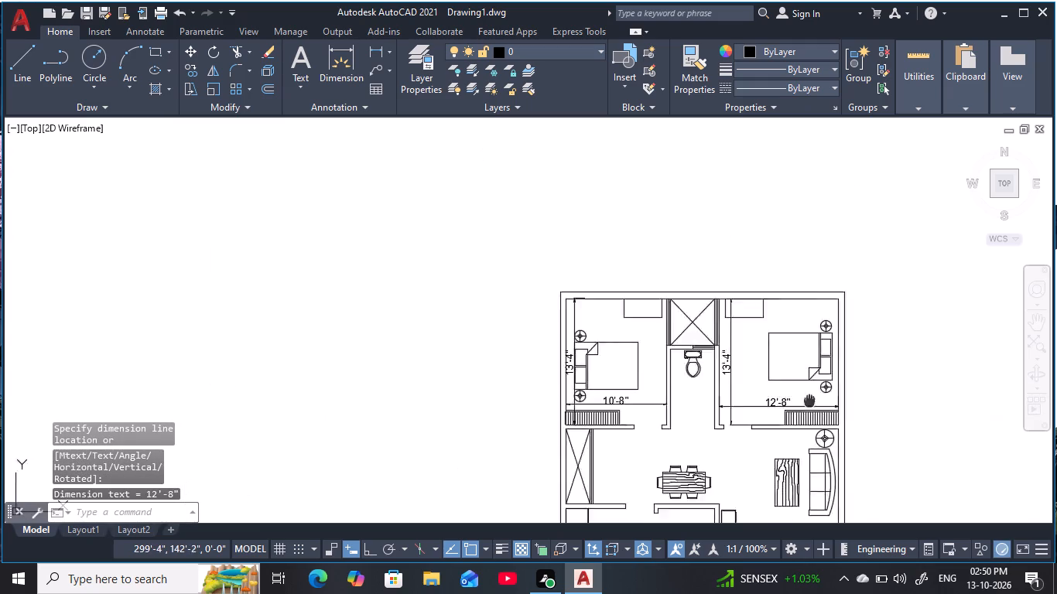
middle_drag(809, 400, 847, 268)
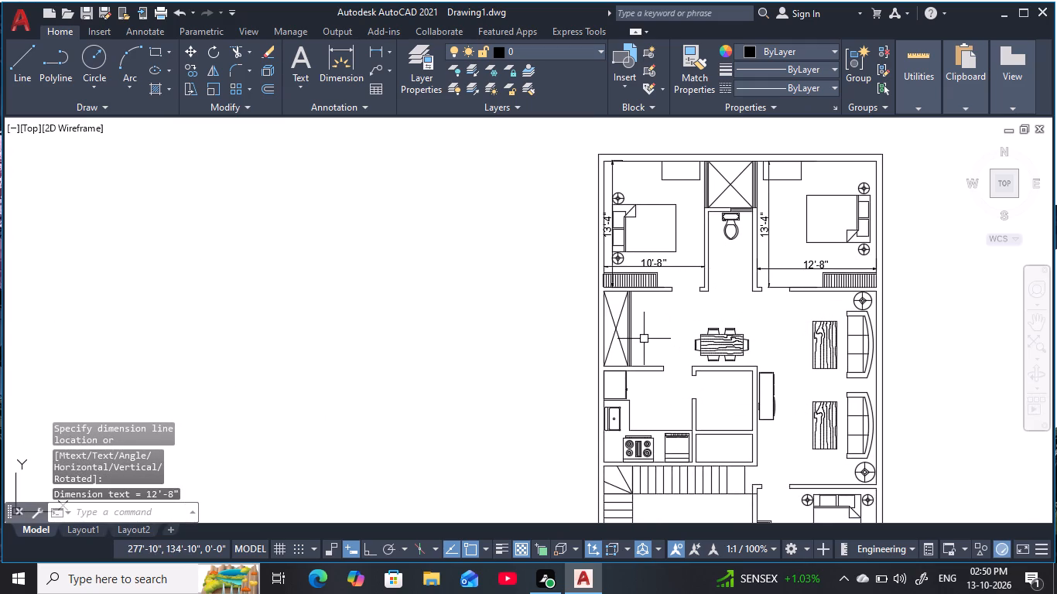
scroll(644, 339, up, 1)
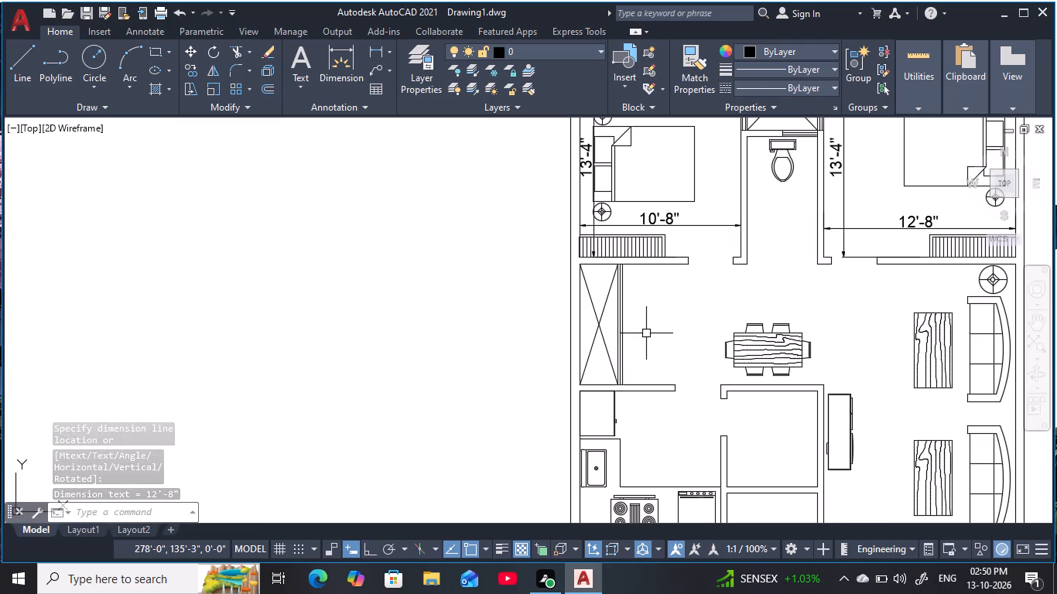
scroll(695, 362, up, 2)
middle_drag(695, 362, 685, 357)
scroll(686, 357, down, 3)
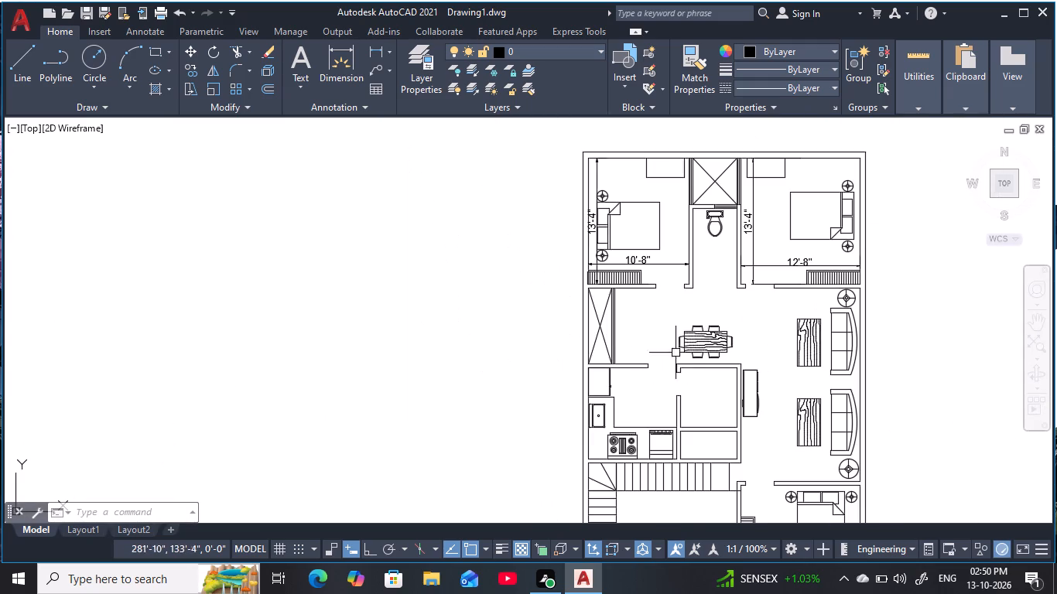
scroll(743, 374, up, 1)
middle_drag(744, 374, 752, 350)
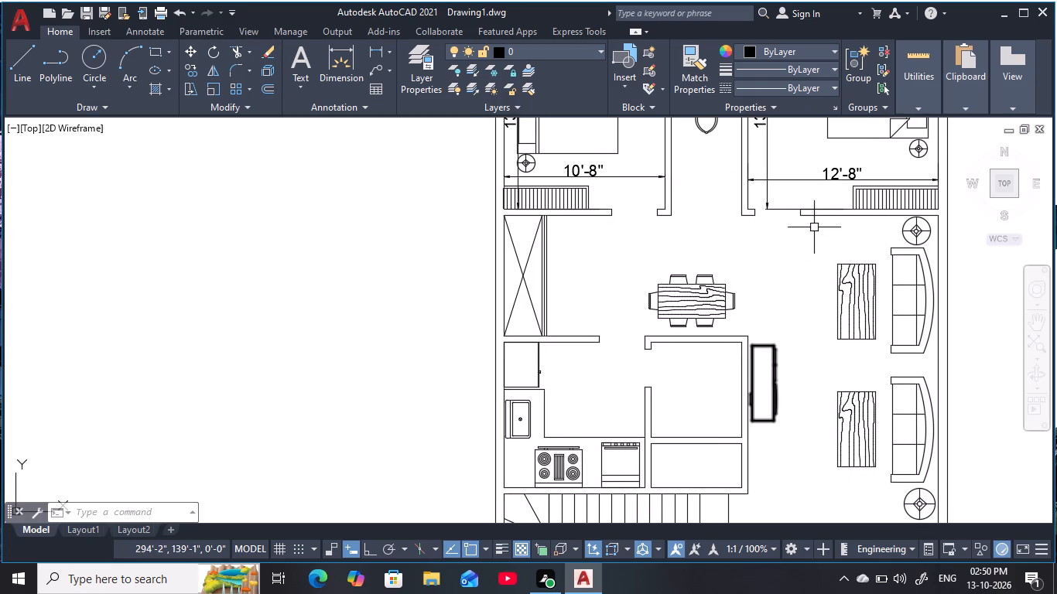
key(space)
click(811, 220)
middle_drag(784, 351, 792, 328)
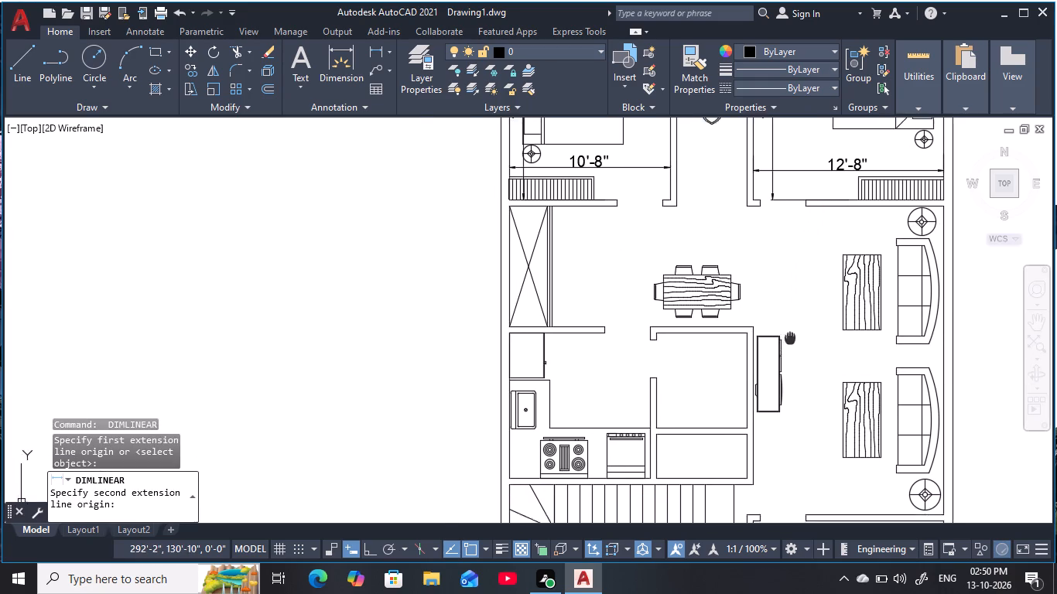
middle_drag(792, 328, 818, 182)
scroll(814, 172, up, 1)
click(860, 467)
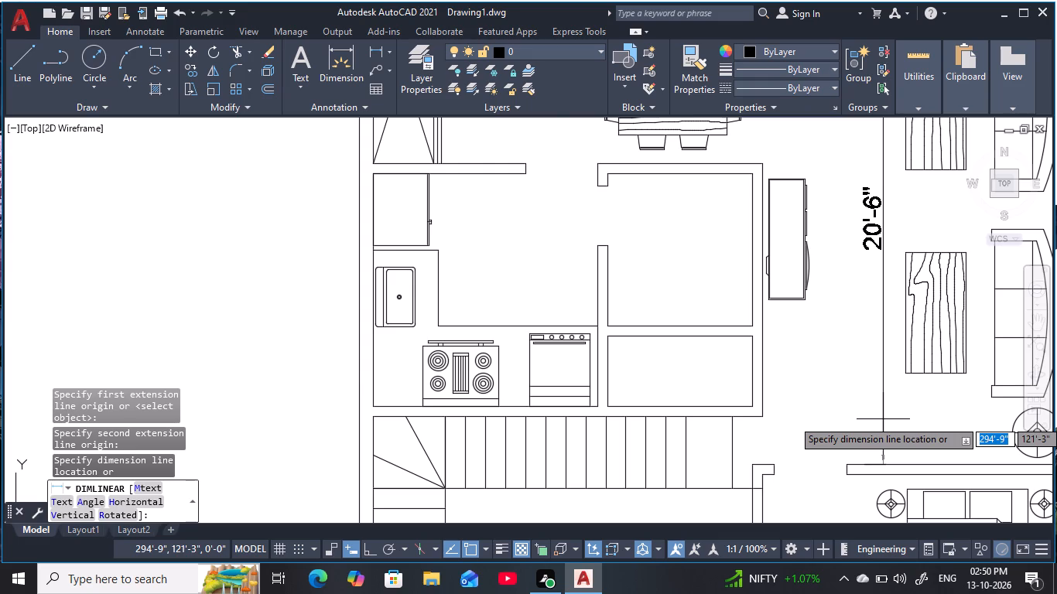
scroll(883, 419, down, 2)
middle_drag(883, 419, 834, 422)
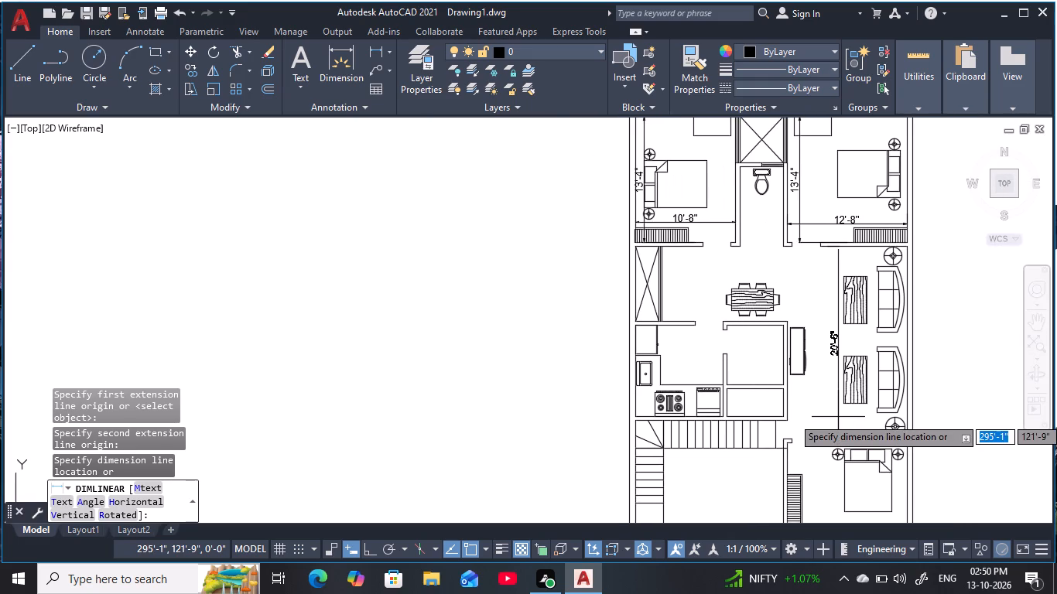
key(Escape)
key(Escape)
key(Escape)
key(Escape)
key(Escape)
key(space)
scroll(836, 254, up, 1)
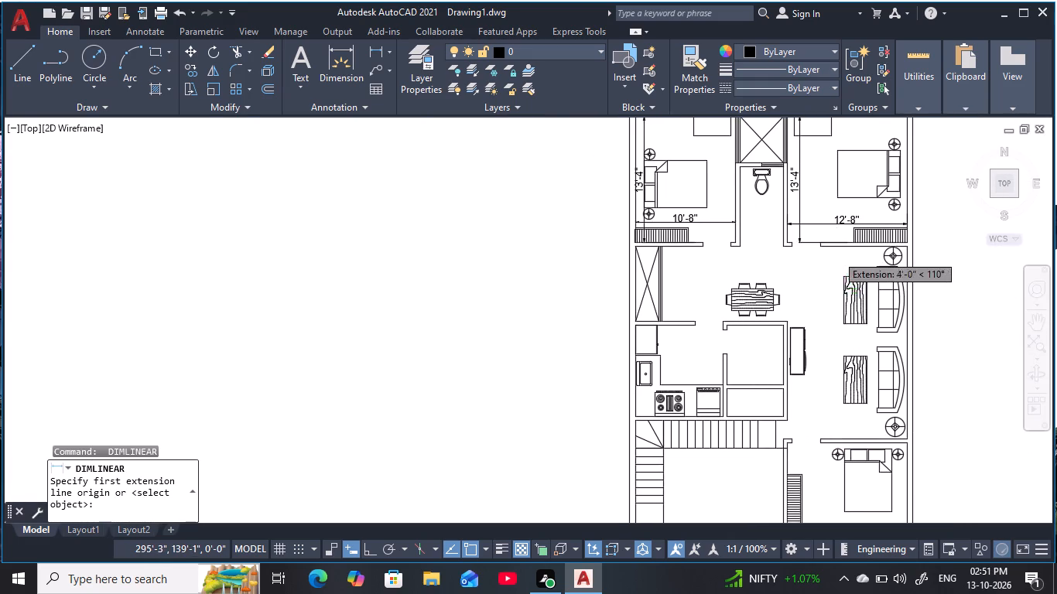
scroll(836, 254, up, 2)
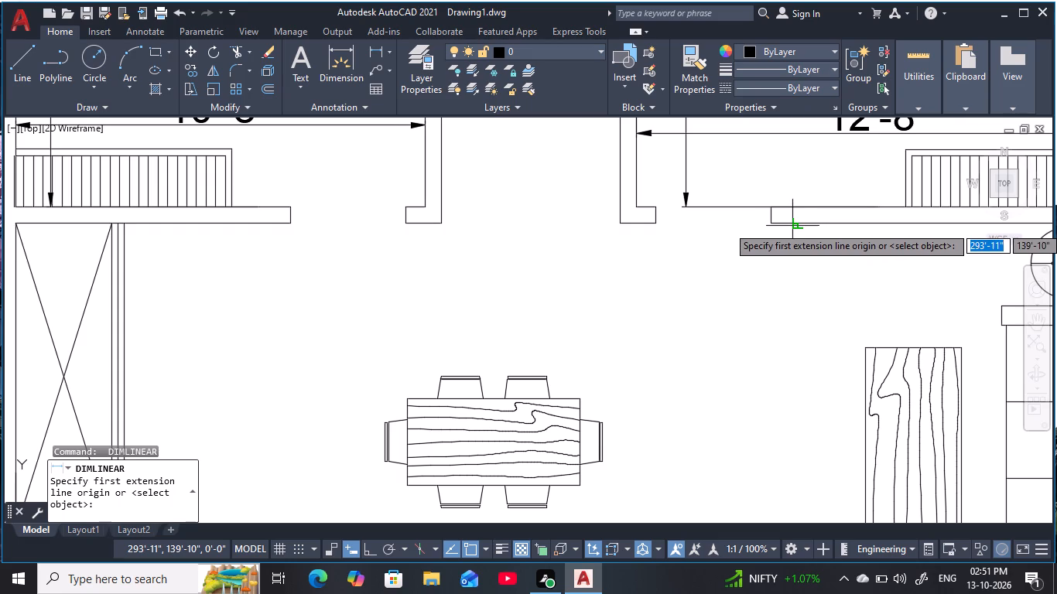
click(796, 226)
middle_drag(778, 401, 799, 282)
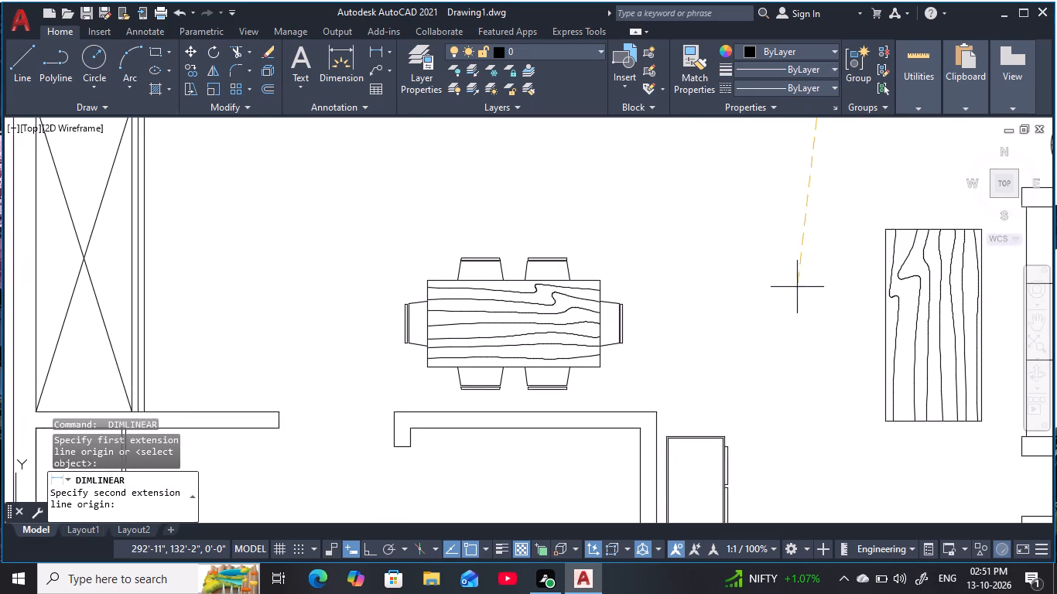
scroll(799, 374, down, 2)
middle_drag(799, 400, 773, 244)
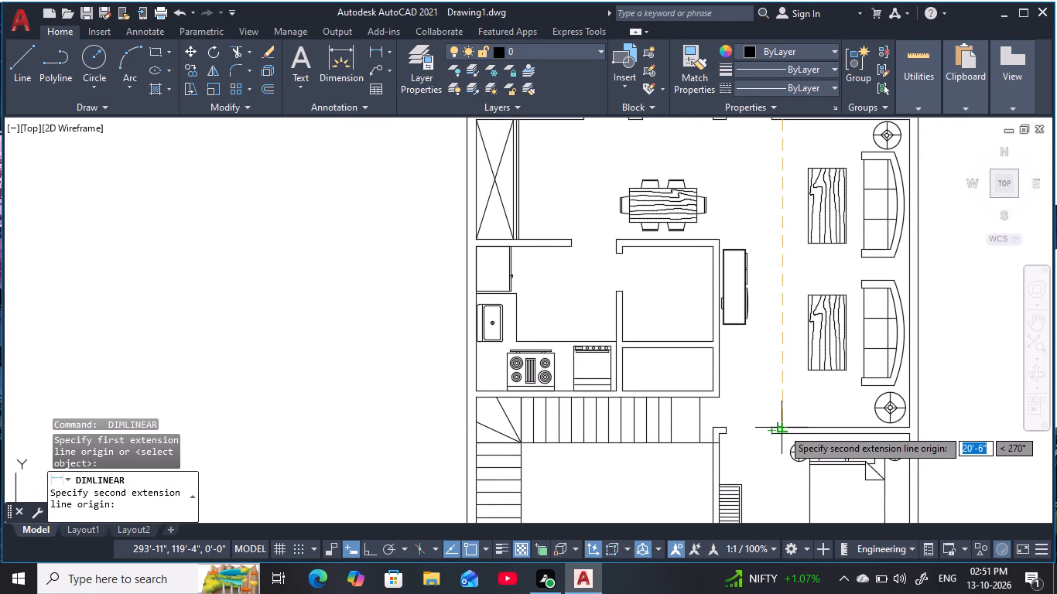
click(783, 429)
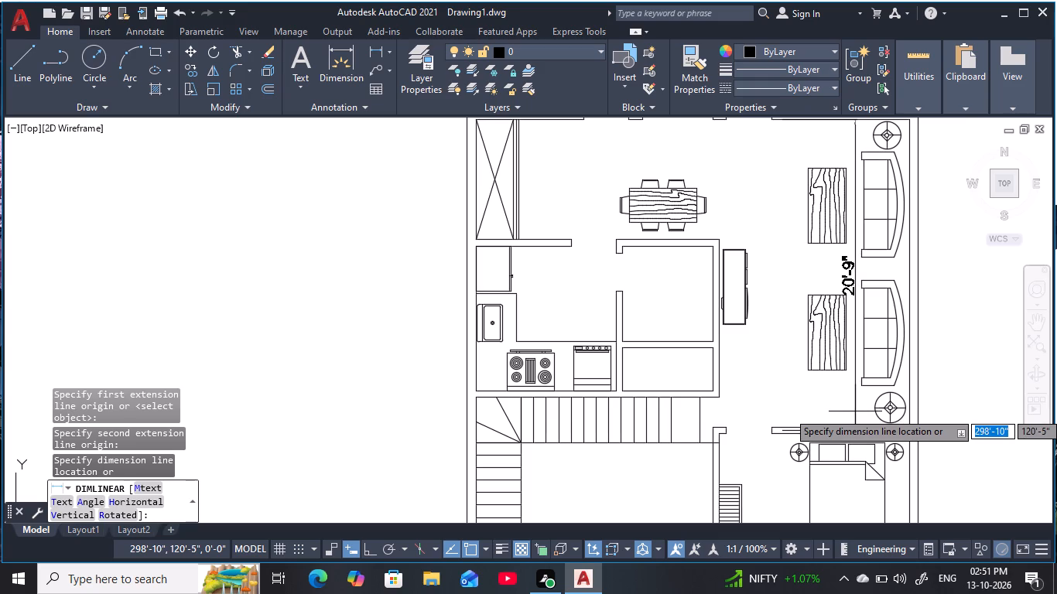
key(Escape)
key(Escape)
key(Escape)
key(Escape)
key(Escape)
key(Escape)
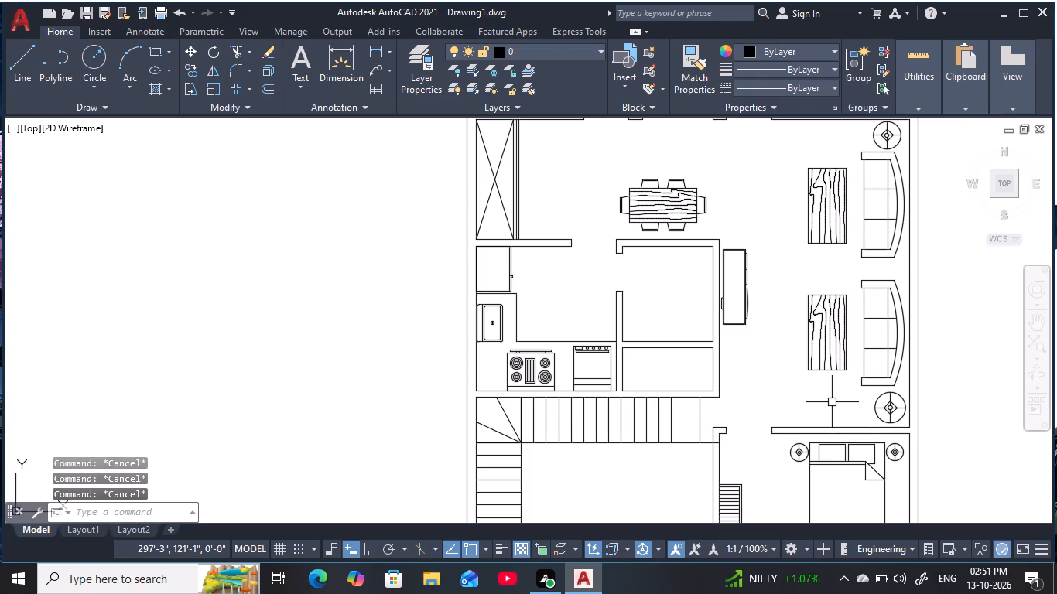
Dimension the living room's interior length from the southeast bedroom's north partition to the northeast bedroom's south partition, placing the line between the tables and sofas.
key(space)
scroll(799, 425, up, 2)
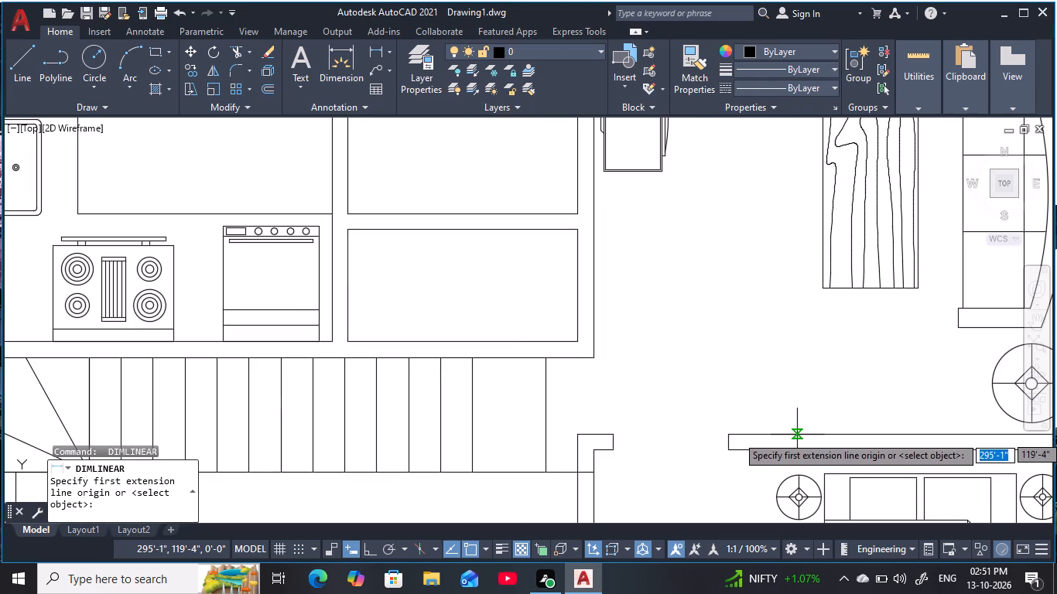
click(475, 551)
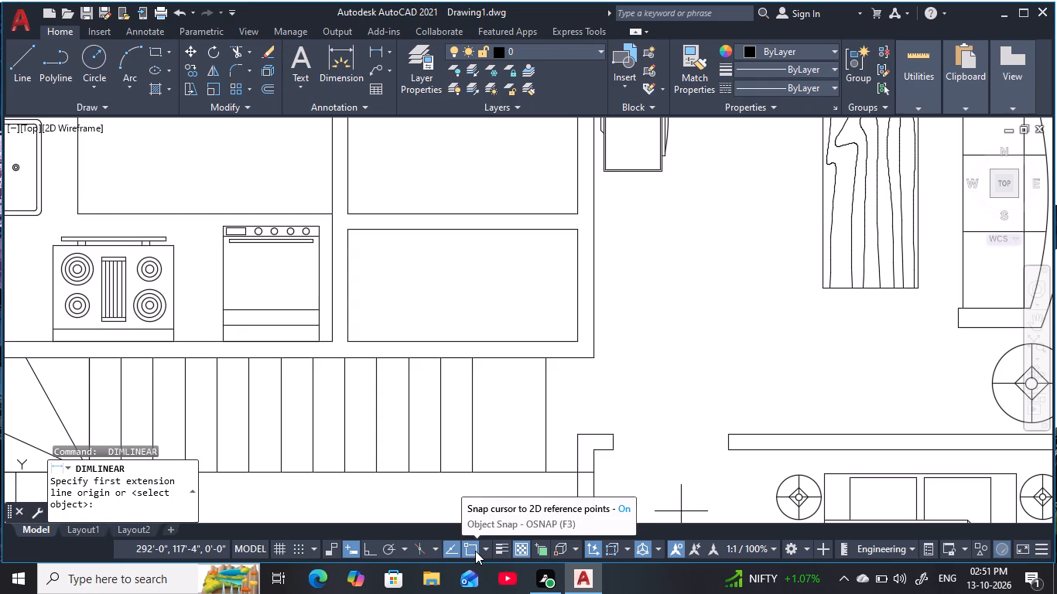
click(476, 551)
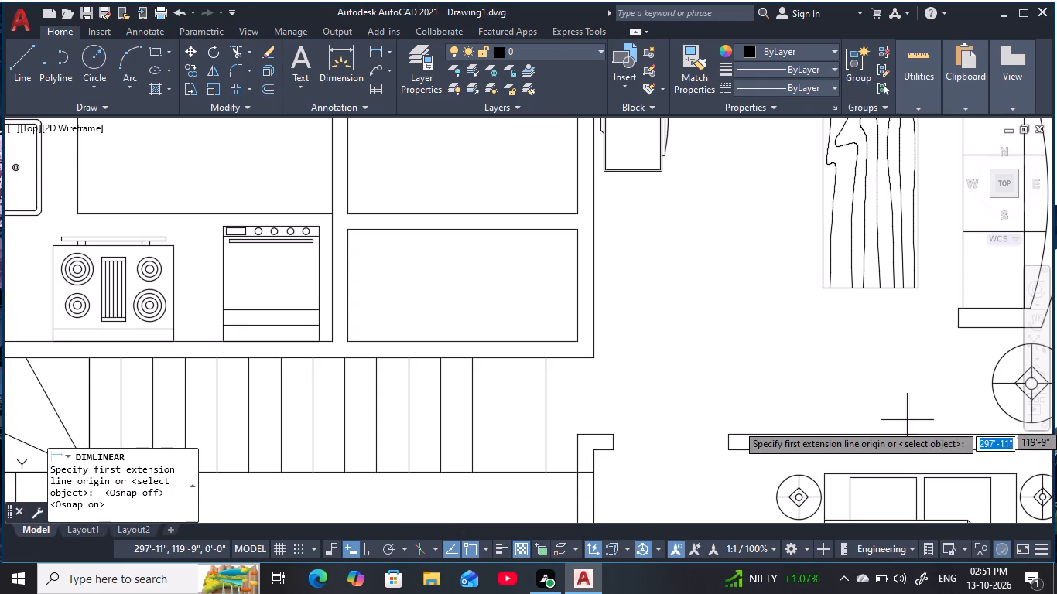
click(847, 434)
middle_drag(853, 350, 850, 372)
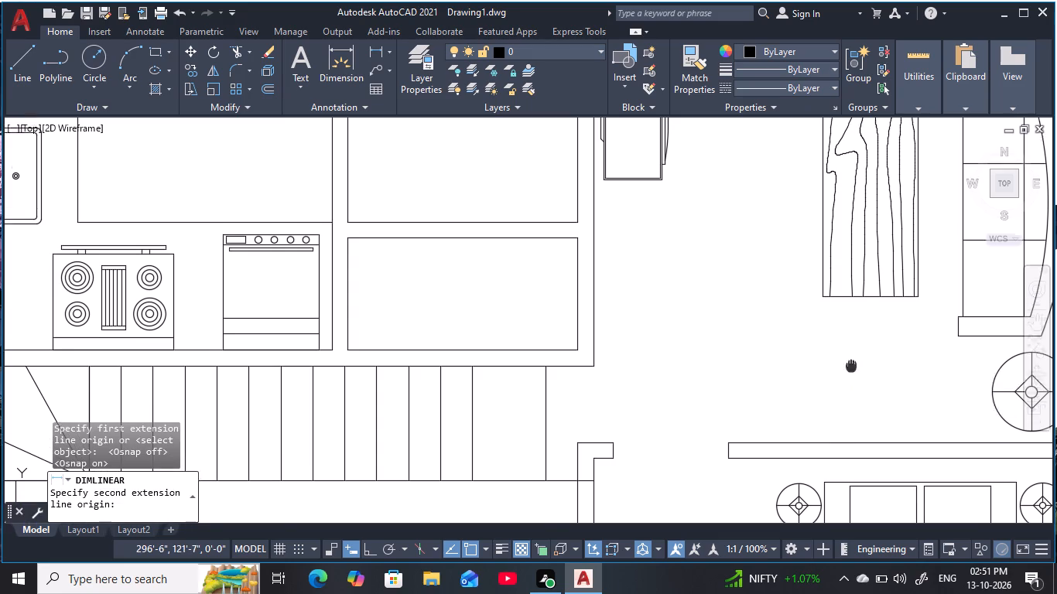
middle_drag(850, 372, 802, 541)
scroll(814, 485, down, 2)
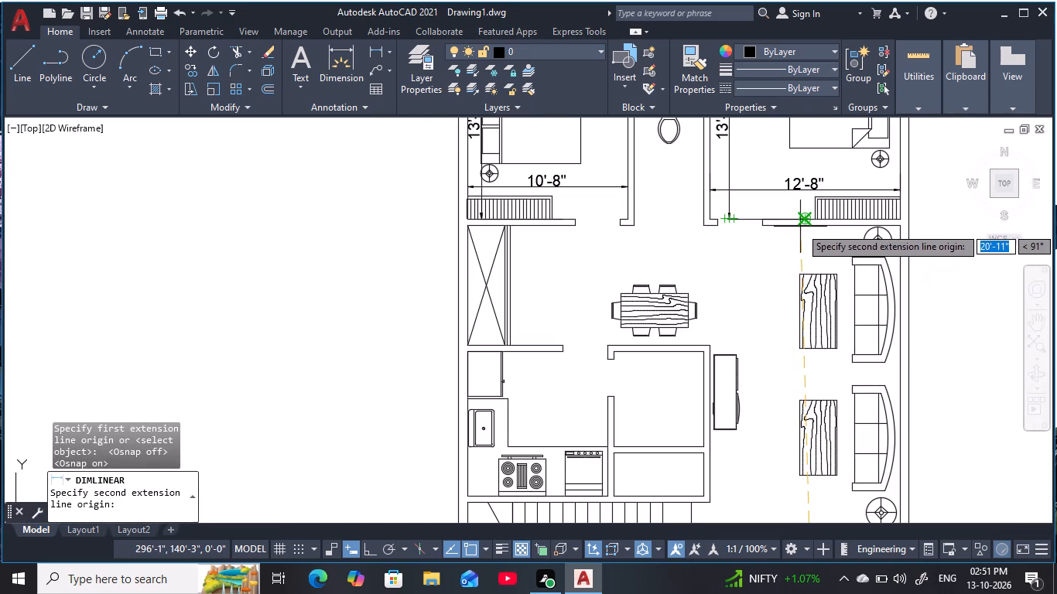
scroll(803, 230, up, 3)
click(810, 207)
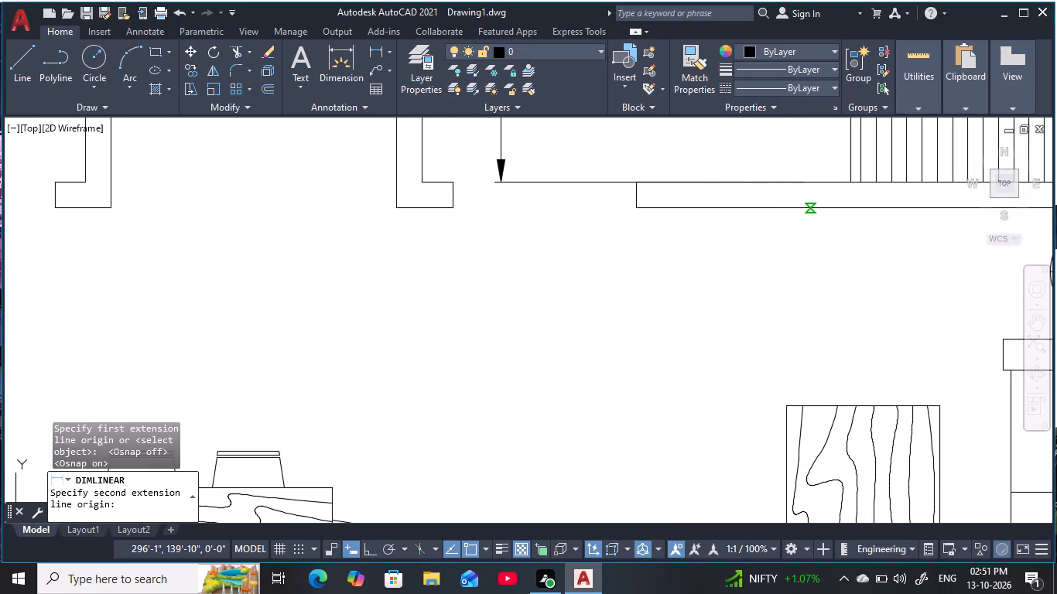
scroll(843, 309, down, 3)
middle_drag(846, 317, 873, 207)
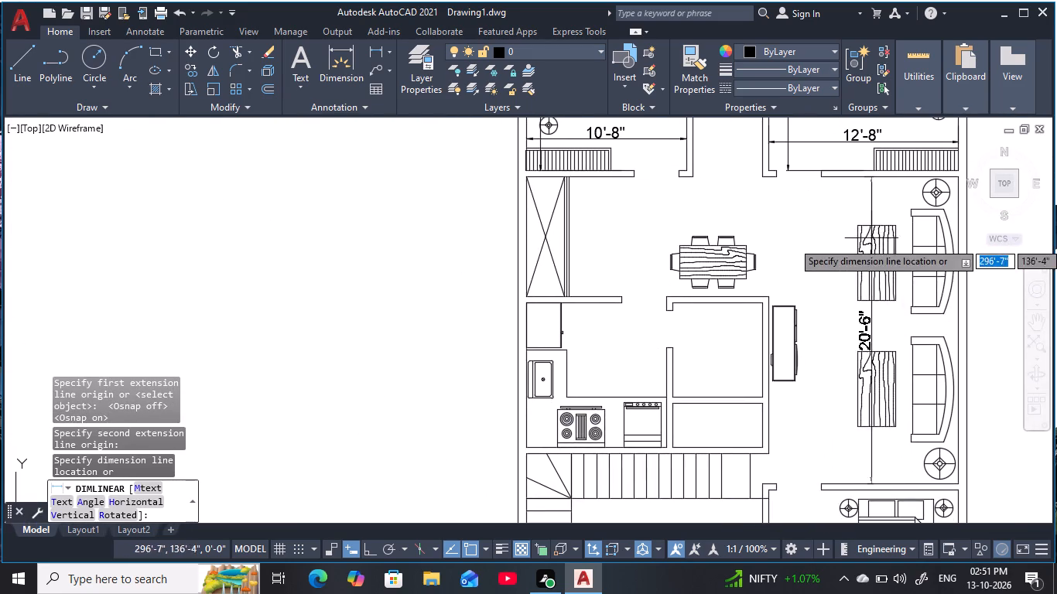
click(907, 374)
key(Escape)
key(Escape)
key(Escape)
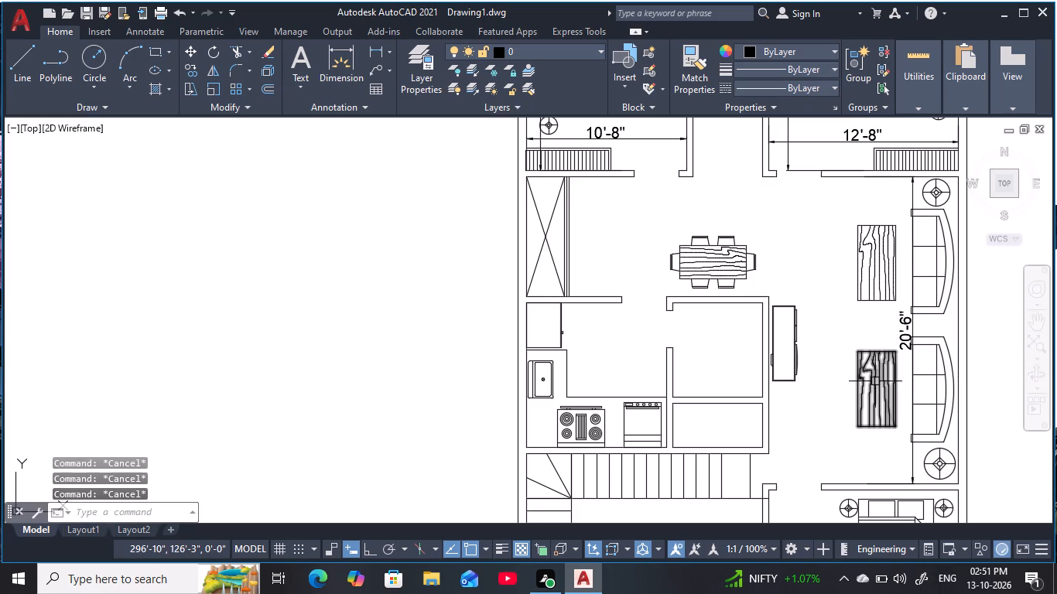
key(Escape)
key(Escape)
key(Escape)
Dimension the living room's interior width from the staircase corner to the east wall, placing the line near the room's south end.
key(space)
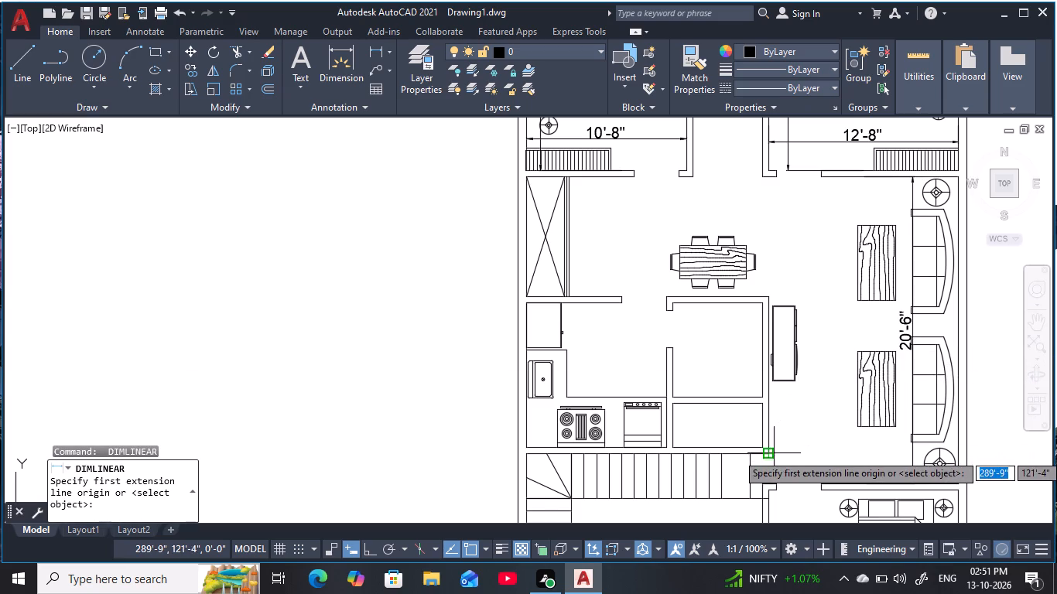
click(768, 456)
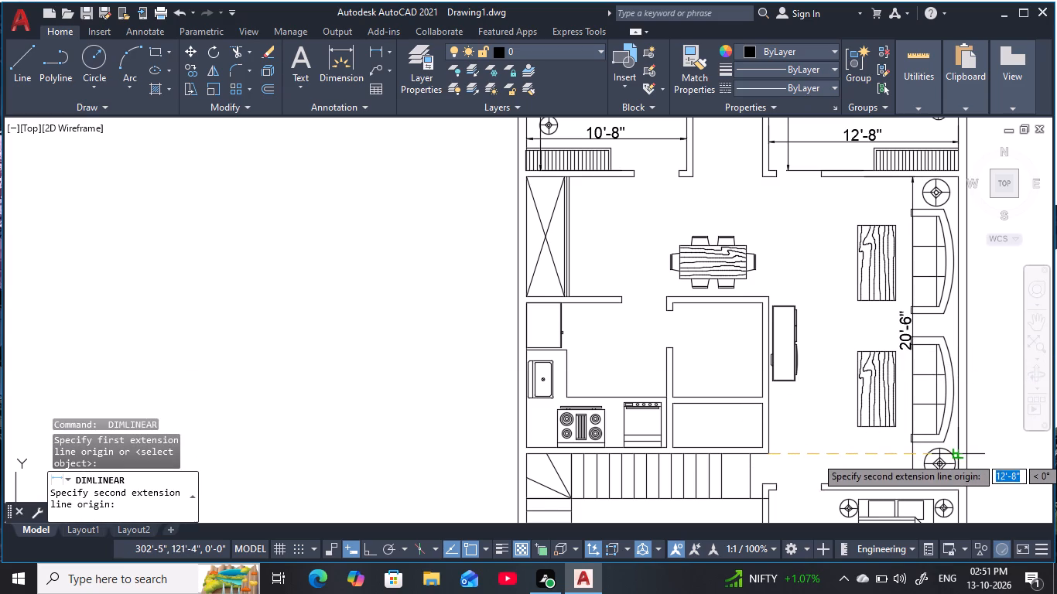
click(957, 456)
click(955, 473)
key(Escape)
key(Escape)
key(Escape)
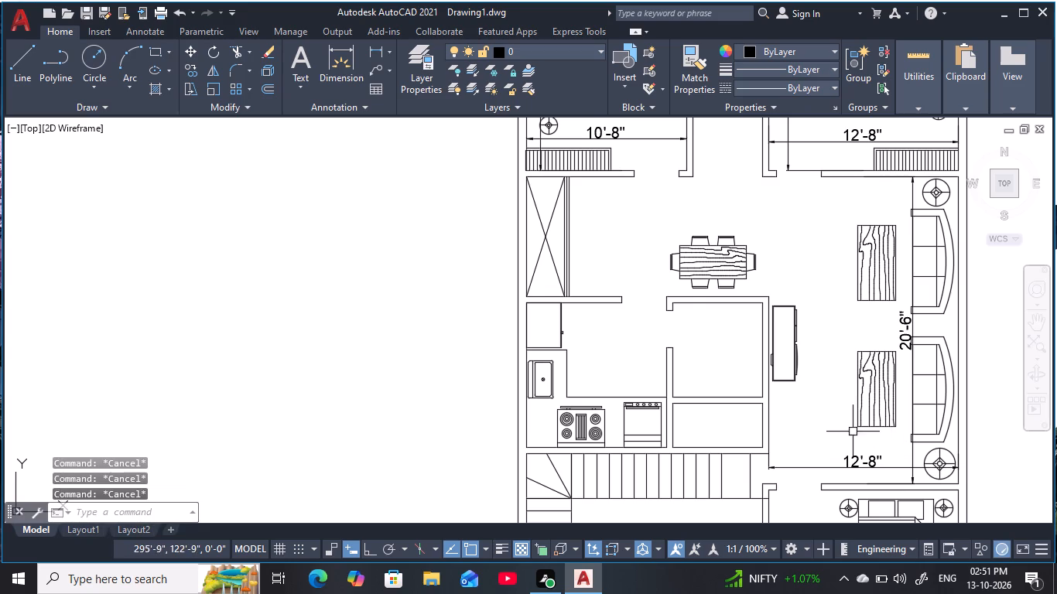
key(Escape)
key(Escape)
middle_drag(697, 279, 717, 371)
key(Escape)
key(Escape)
key(Escape)
key(Escape)
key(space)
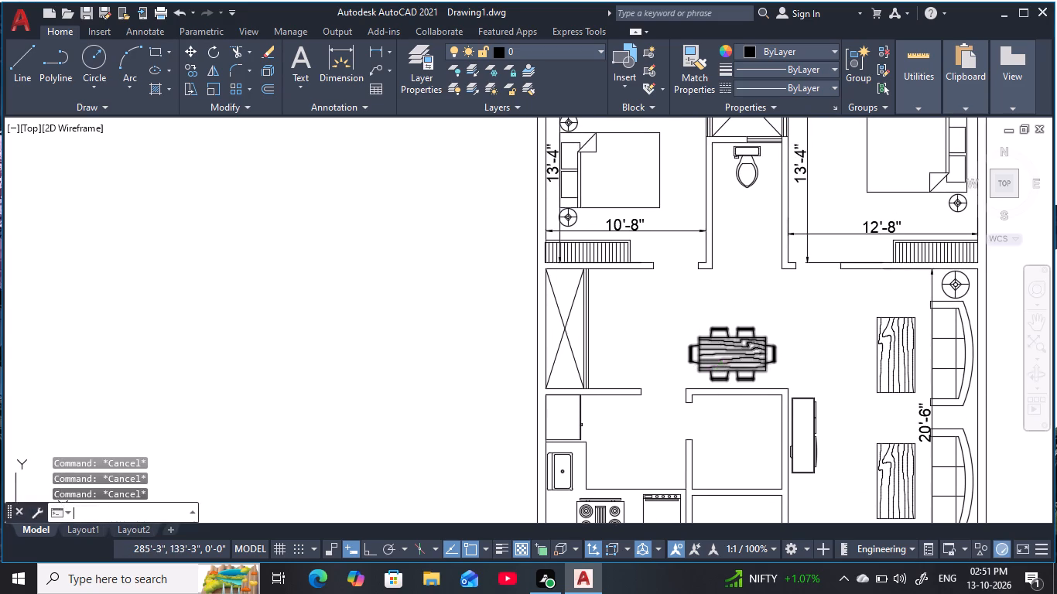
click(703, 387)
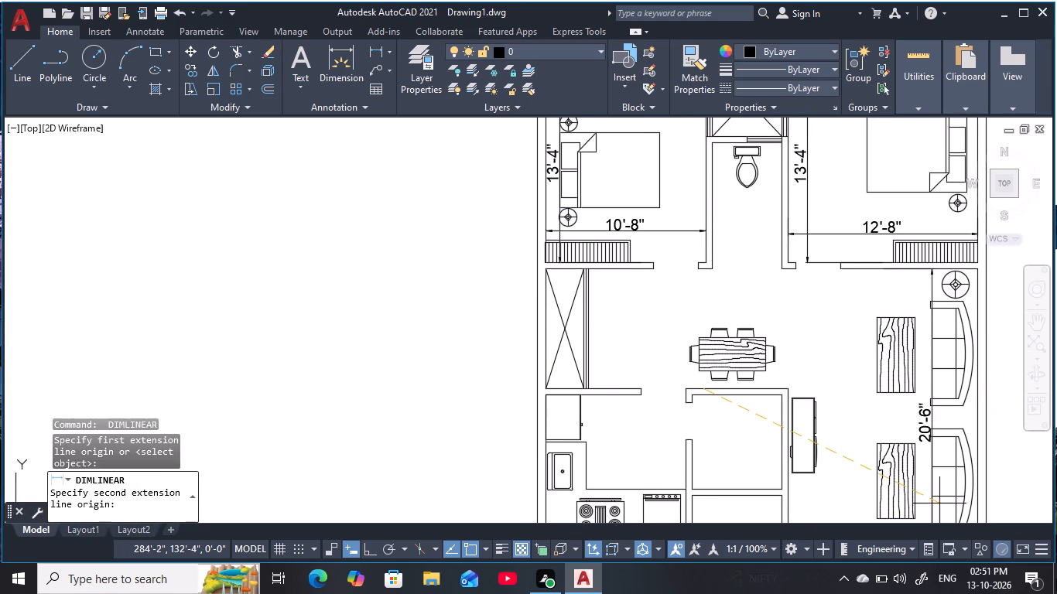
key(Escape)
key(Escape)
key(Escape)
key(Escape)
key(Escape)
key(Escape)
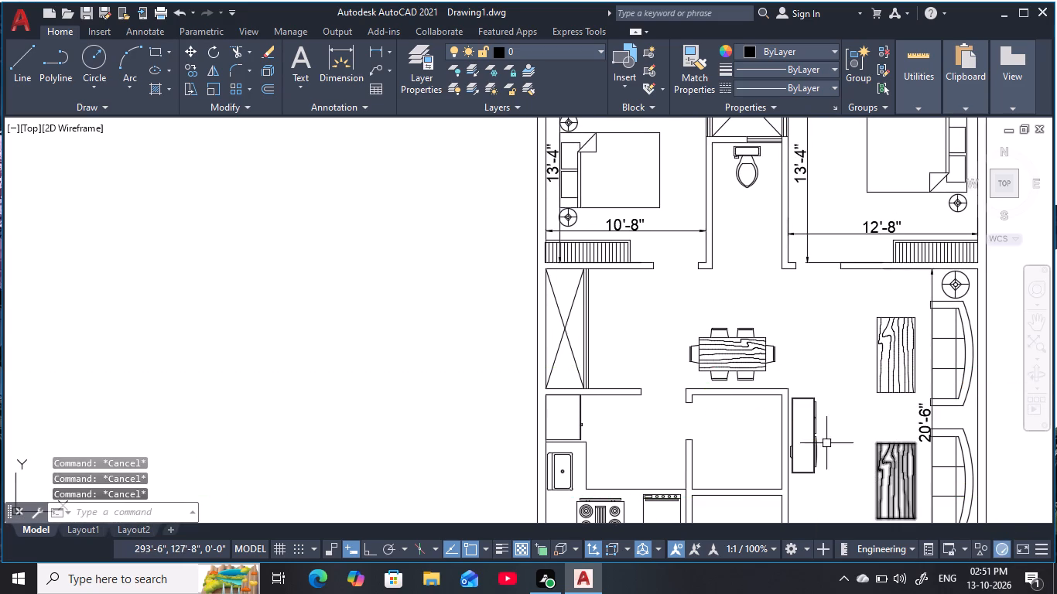
Dimension the dining area's length from the kitchen's north partition to the northwest bedroom's south partition, placing the line beside the crossed storage unit.
key(space)
click(613, 387)
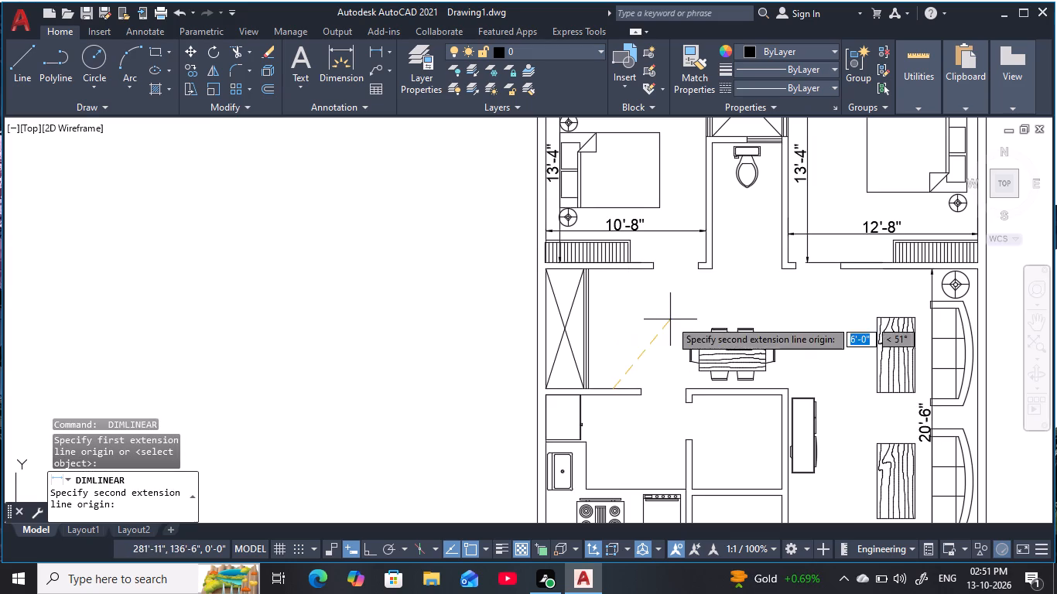
click(614, 271)
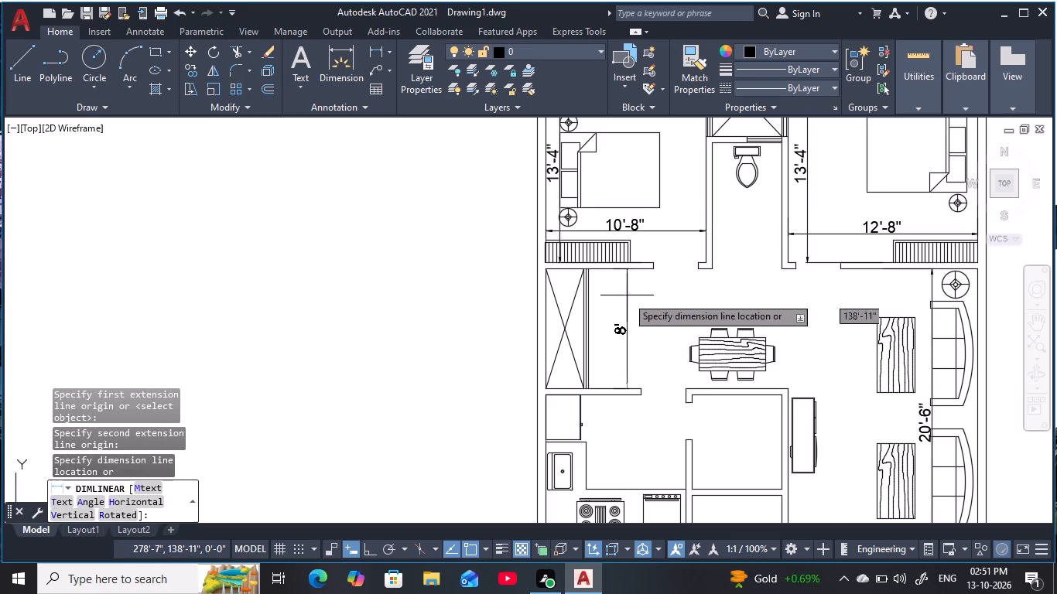
click(612, 319)
key(Escape)
key(Escape)
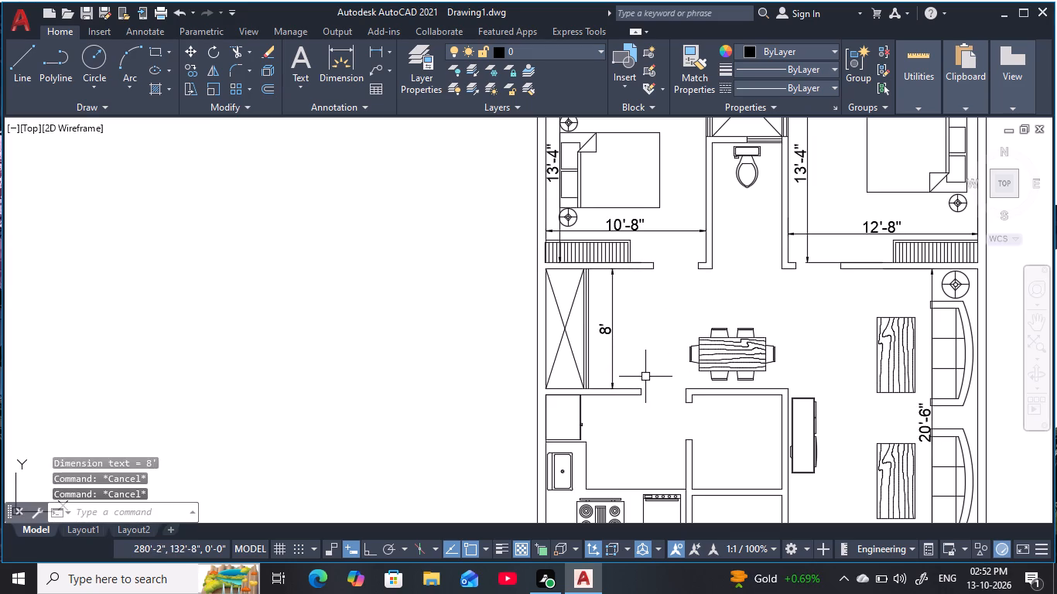
key(Escape)
key(Escape)
key(Escape)
Dimension the dining area's width from the storage unit's front face to the toilet's east wall, placing the line above the dining table.
key(space)
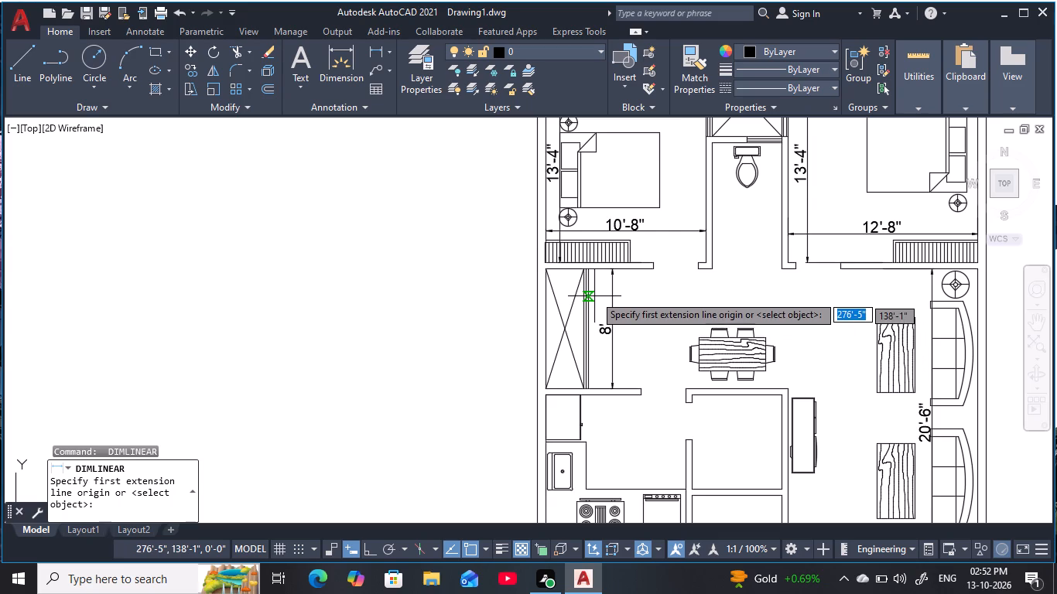
scroll(590, 292, up, 2)
click(587, 295)
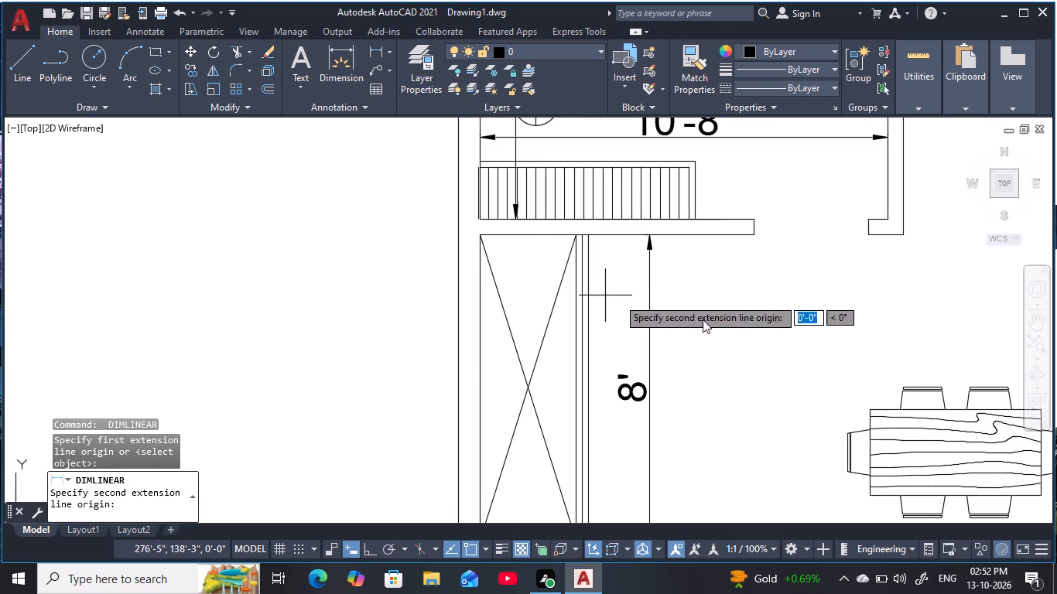
middle_drag(941, 366, 736, 337)
scroll(732, 336, down, 2)
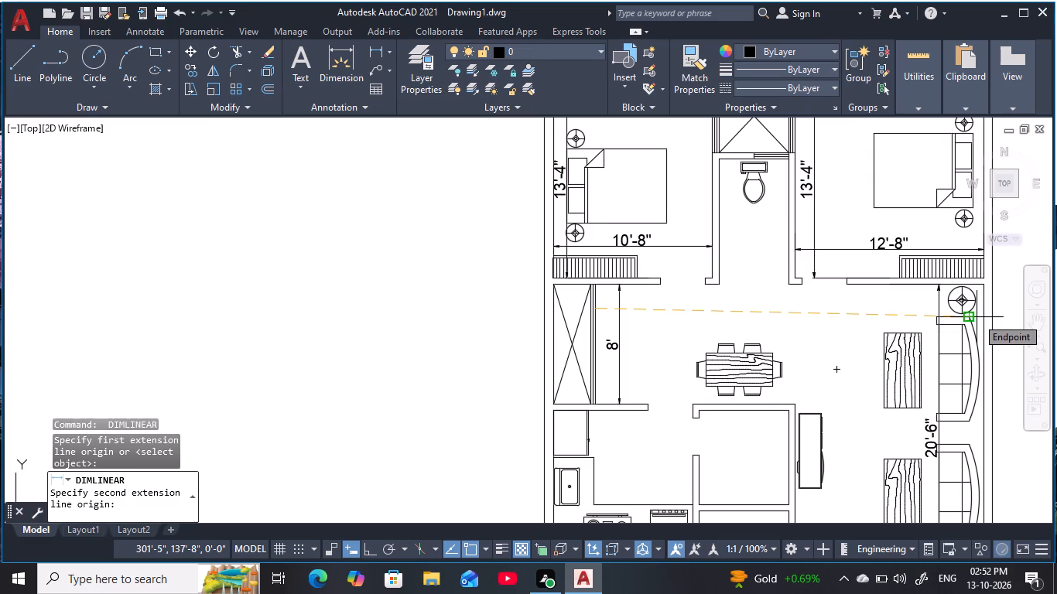
click(785, 287)
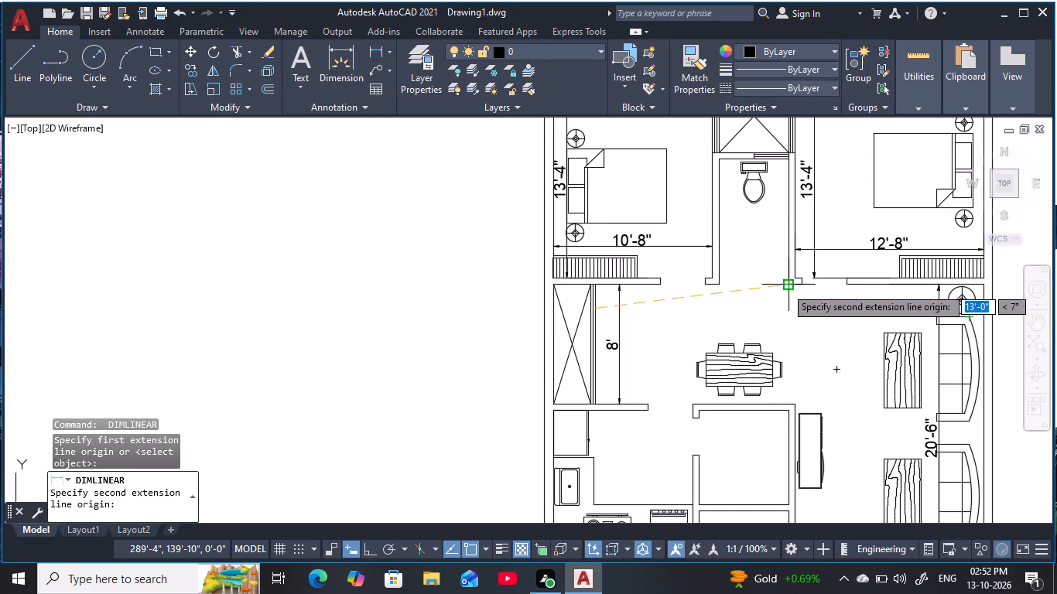
click(786, 313)
scroll(788, 377, down, 1)
middle_drag(788, 377, 795, 291)
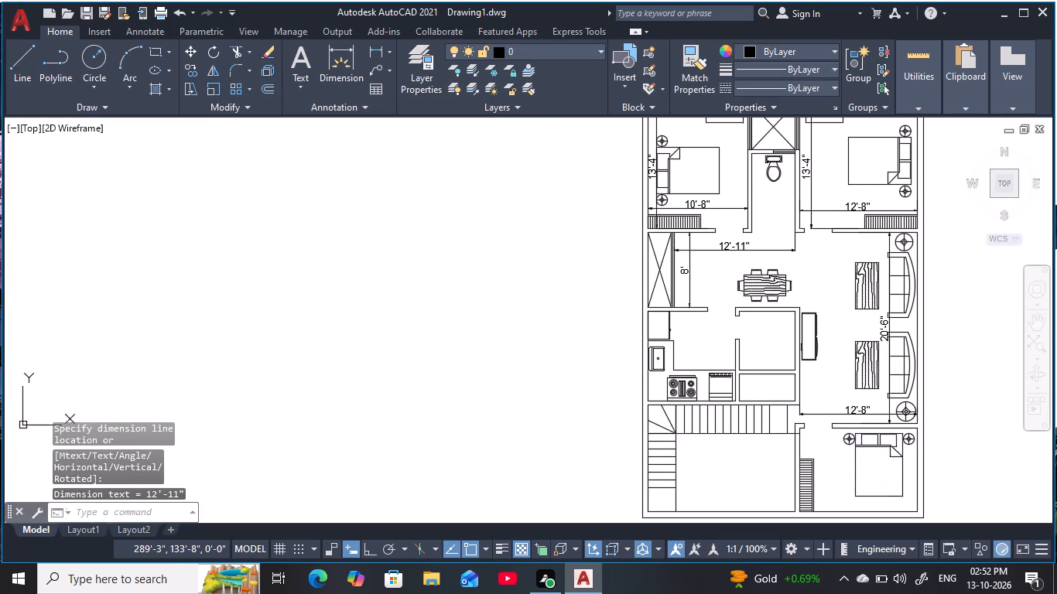
key(Escape)
Dimension the kitchen's interior length from its south wall to its north partition, placing the line between the stove and the oven.
key(space)
scroll(681, 375, up, 2)
middle_drag(680, 375, 680, 373)
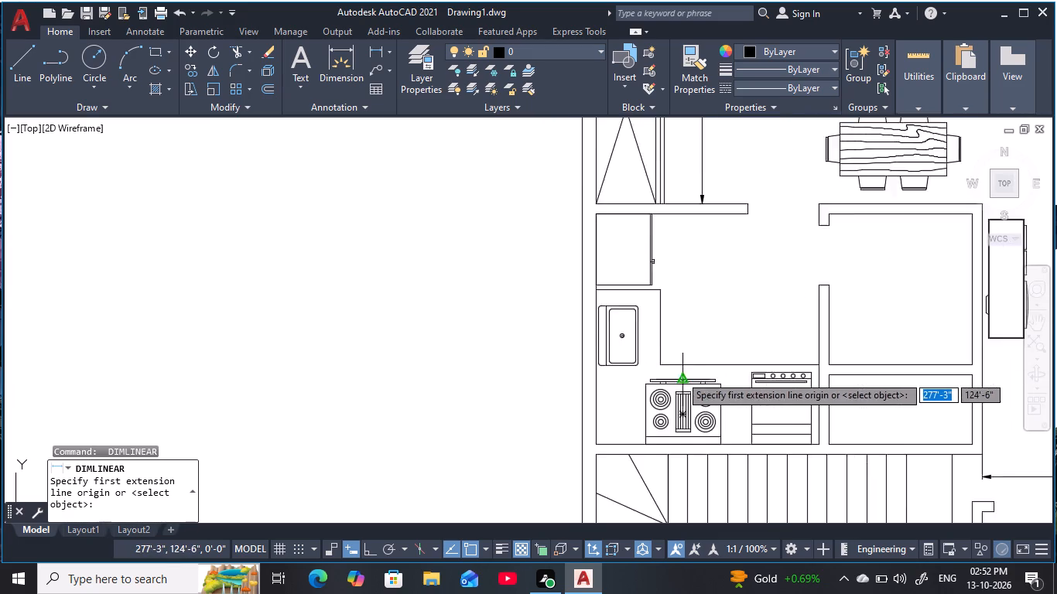
middle_drag(680, 373, 665, 325)
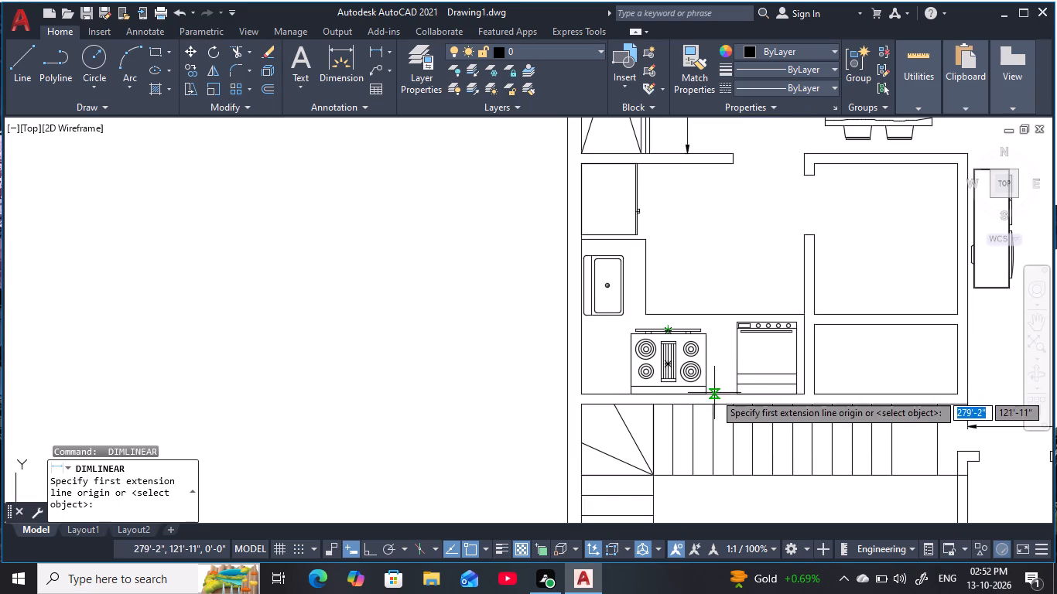
click(714, 393)
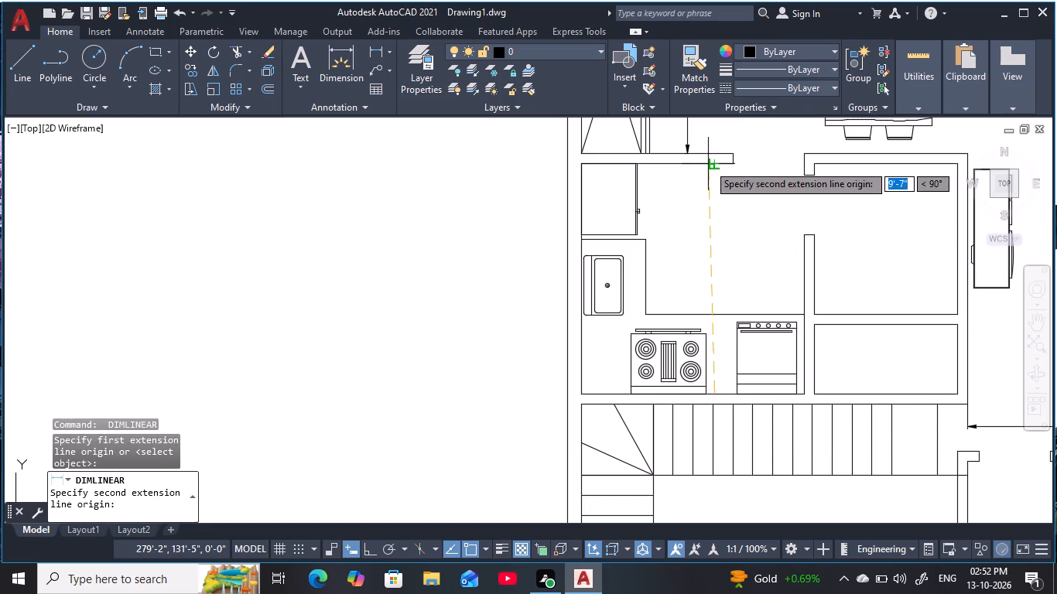
click(708, 164)
click(713, 217)
Dimension the kitchen's interior width from the west wall to its east partition, placing the line across the refrigerator near the north partition.
key(space)
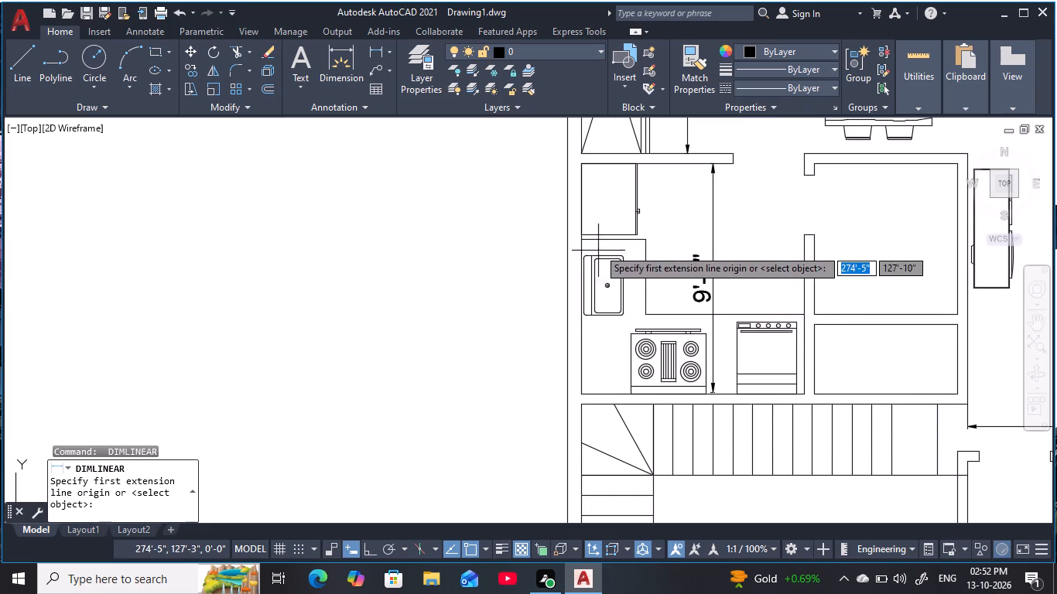
click(583, 241)
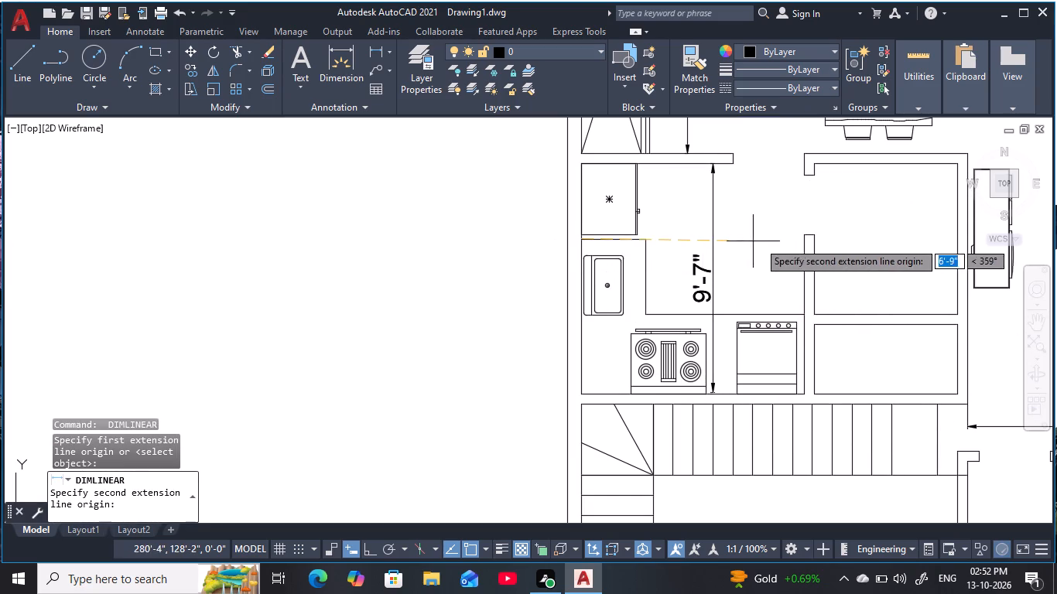
click(806, 234)
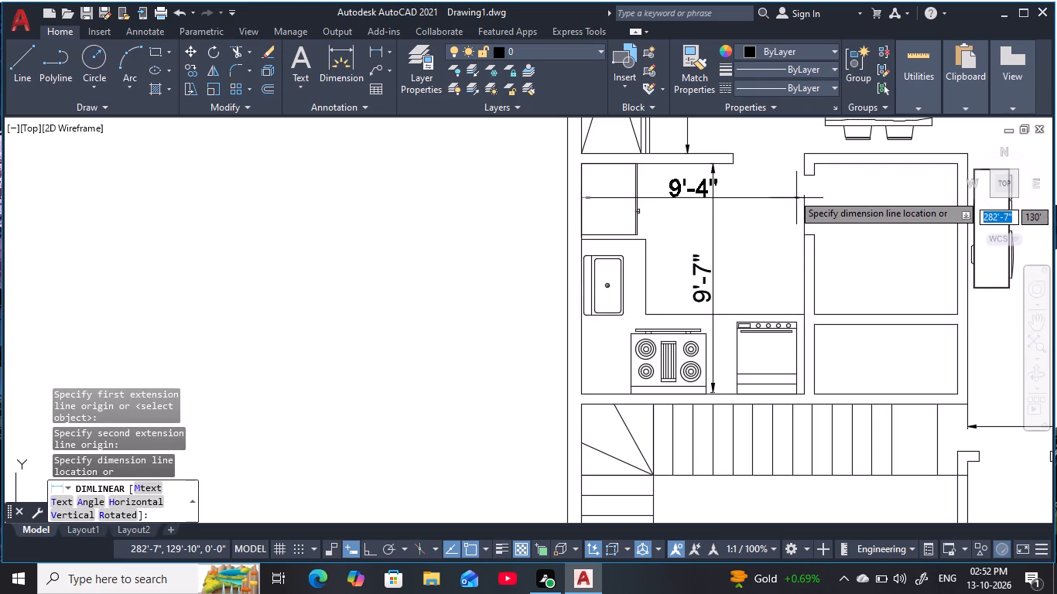
click(795, 187)
Dimension the interior length of the room east of the kitchen from its north wall to its south wall, placing the line near its west wall.
key(space)
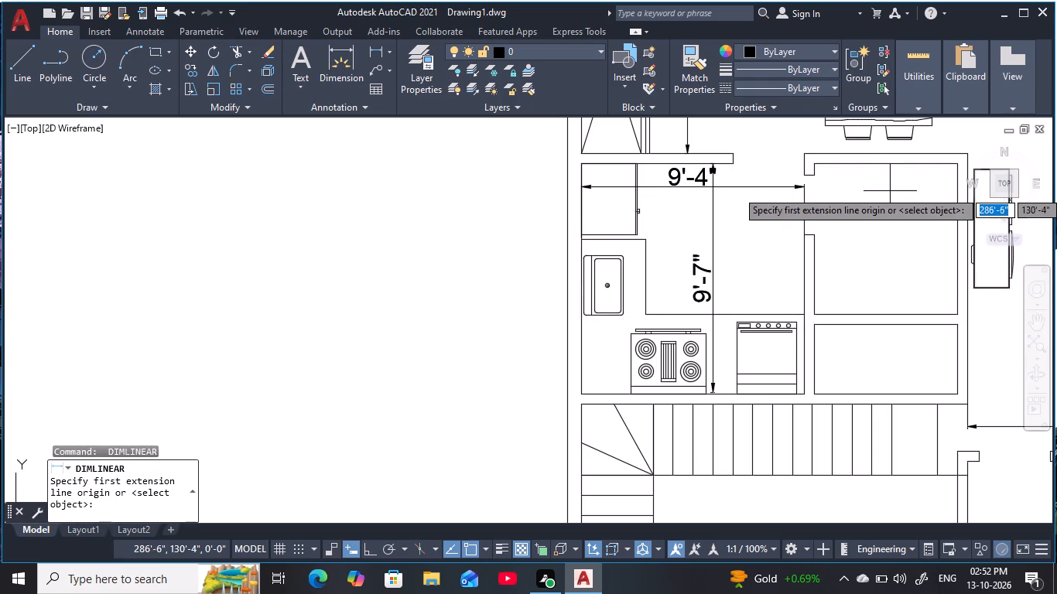
click(853, 163)
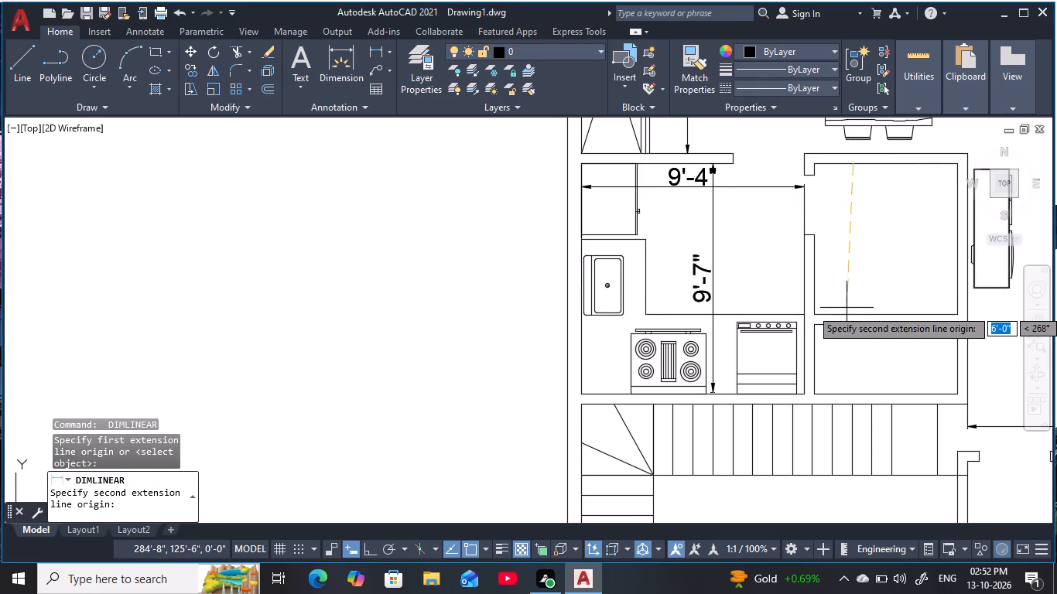
click(849, 316)
click(833, 295)
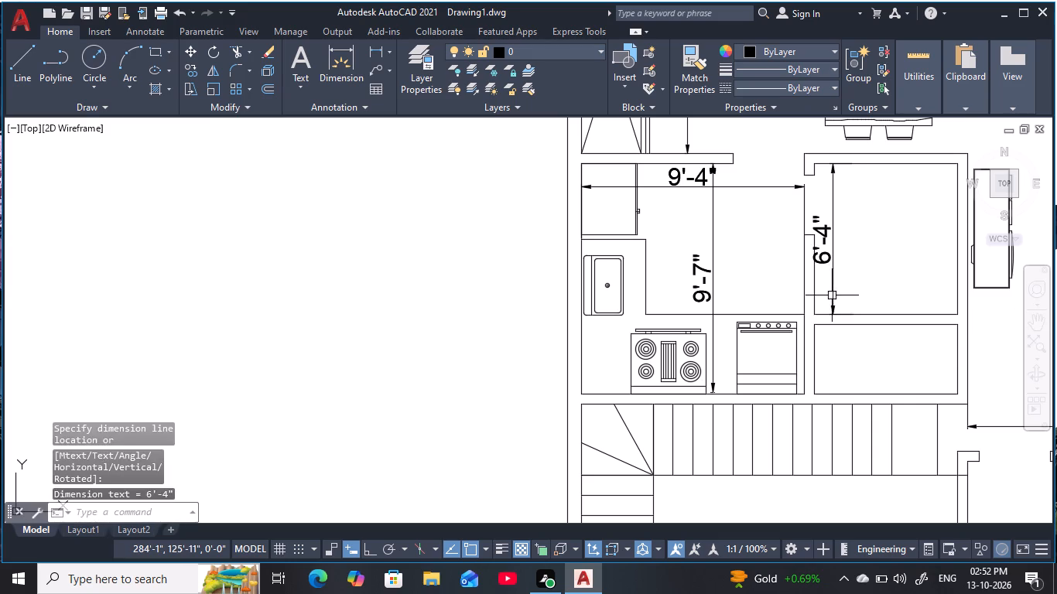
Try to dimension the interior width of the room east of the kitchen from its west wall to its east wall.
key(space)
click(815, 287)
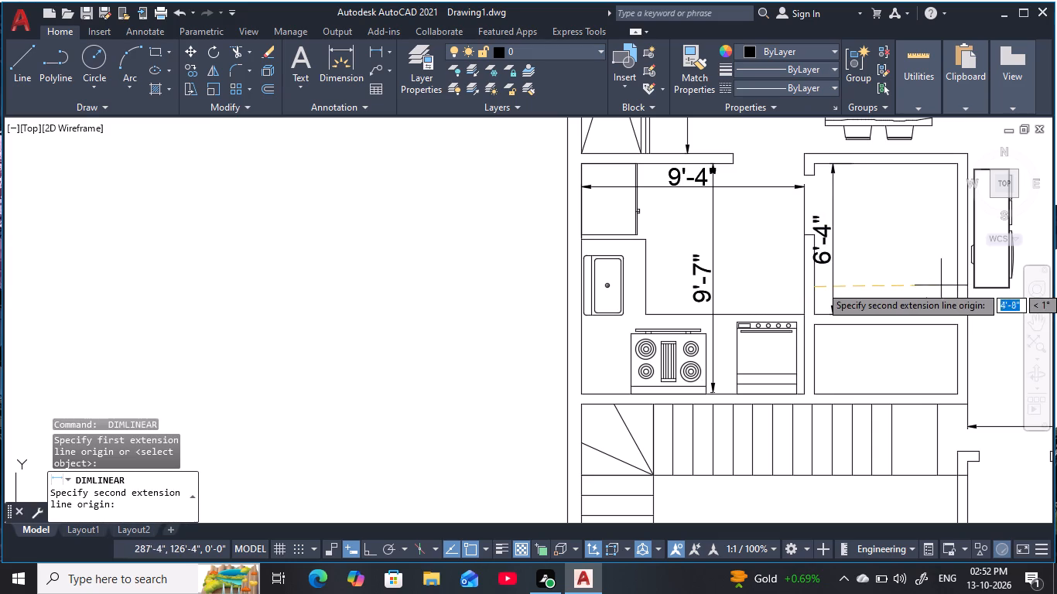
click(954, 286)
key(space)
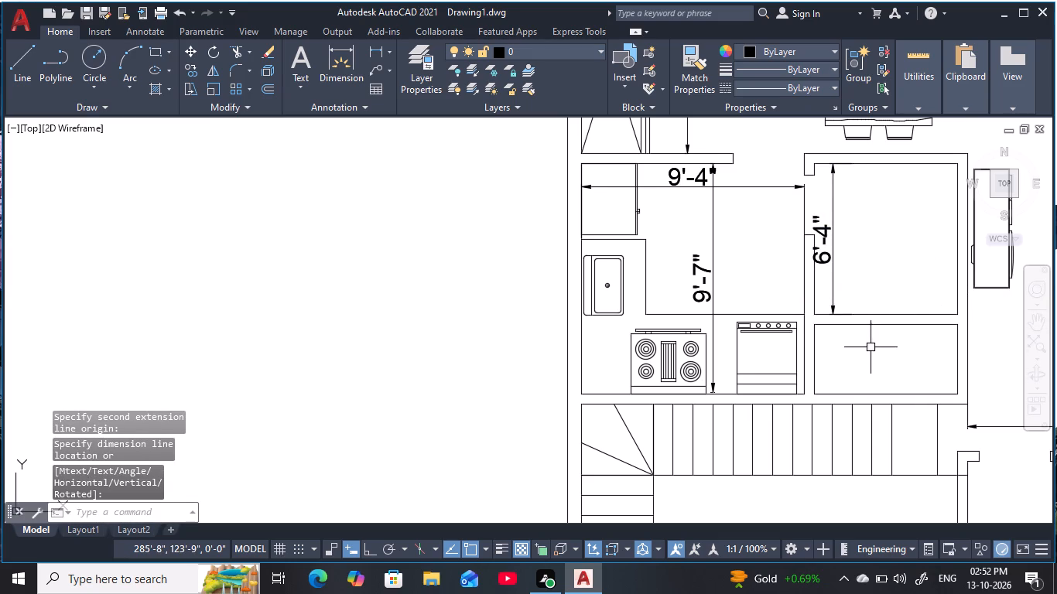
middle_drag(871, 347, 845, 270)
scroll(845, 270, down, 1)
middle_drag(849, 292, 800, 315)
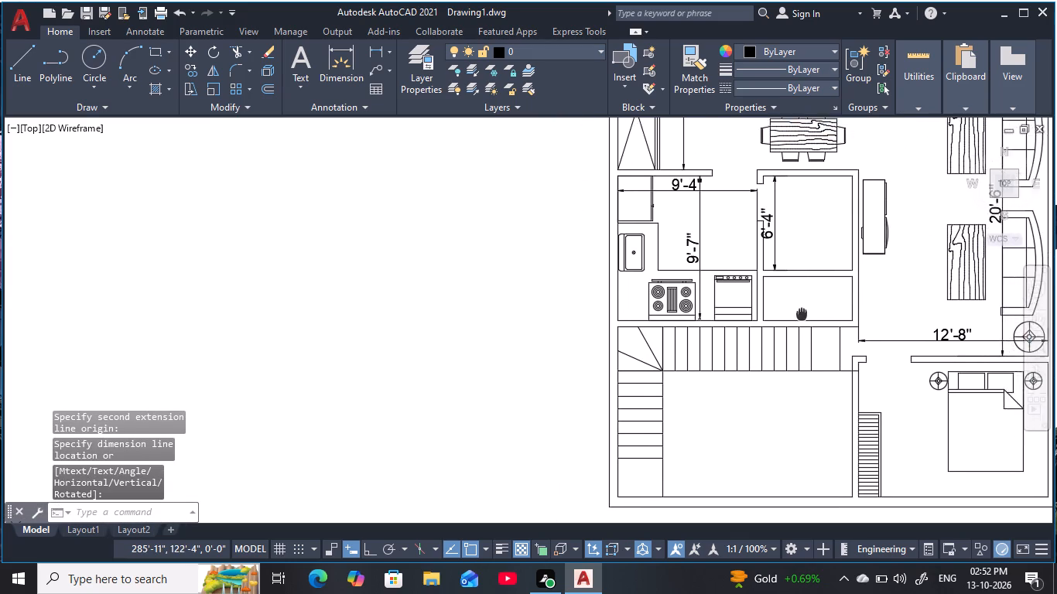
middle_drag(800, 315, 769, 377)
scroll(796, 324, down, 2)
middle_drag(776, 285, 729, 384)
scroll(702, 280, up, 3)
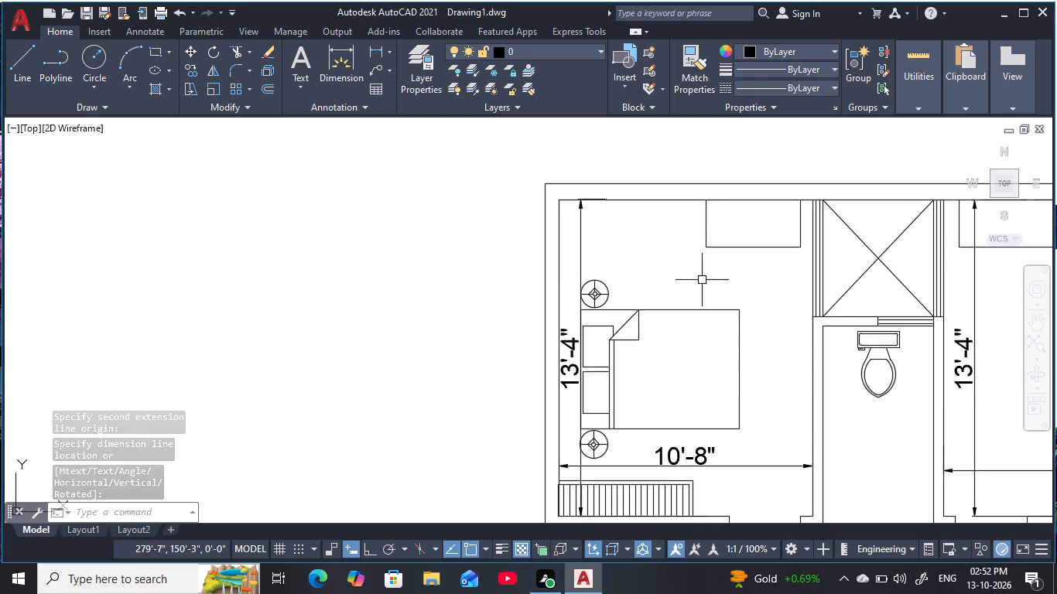
Start a single-line text between the northwest bedroom's bed and north wall, height 9, rotation 0, reading "BED ROOM".
middle_drag(702, 280, 707, 288)
key(Escape)
key(Escape)
key(Escape)
key(Escape)
key(Escape)
key(Escape)
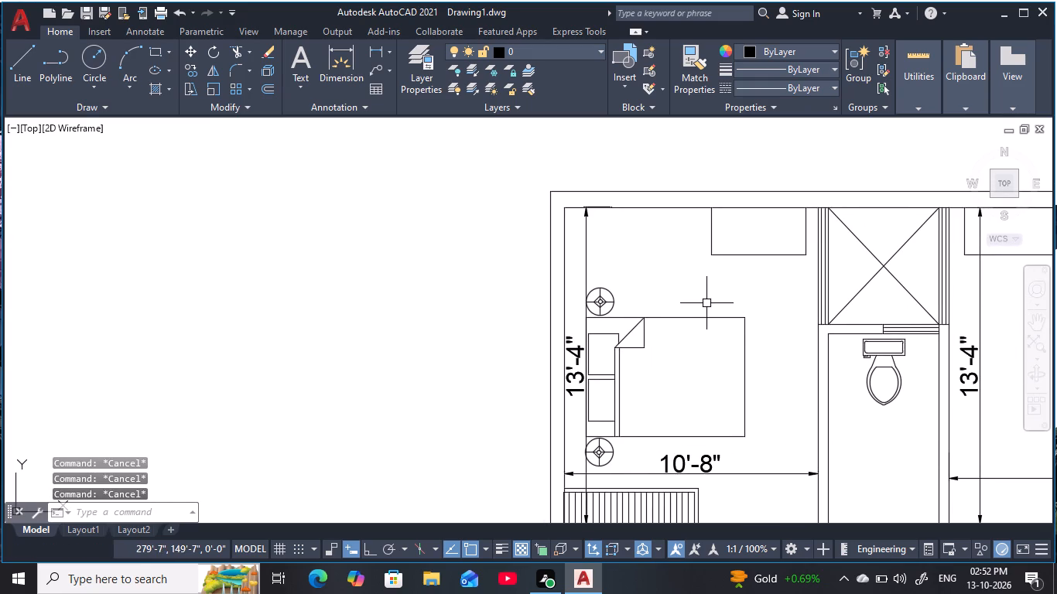
text(dt)
key(space)
click(669, 282)
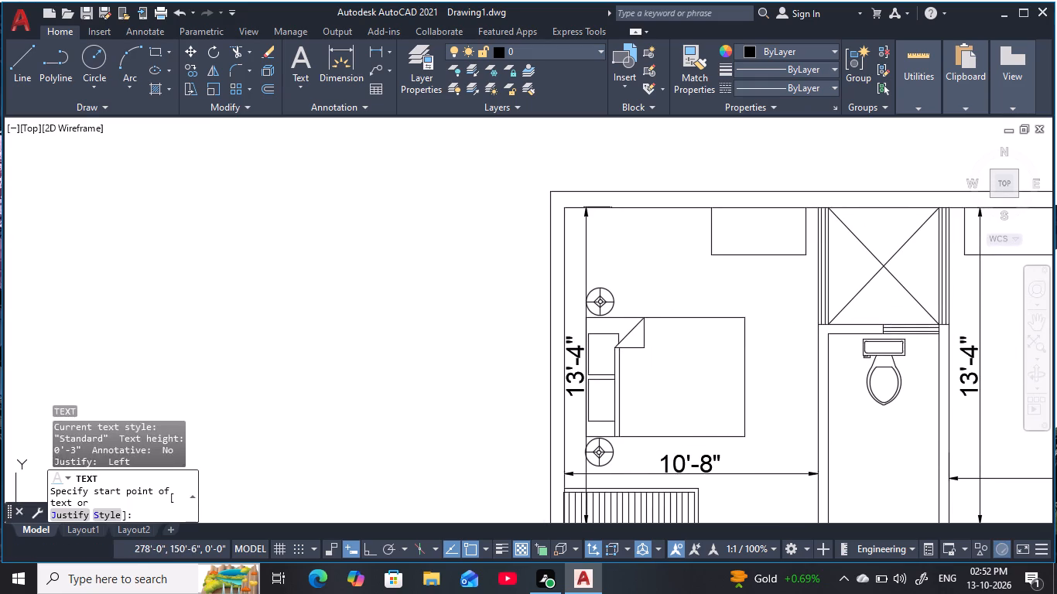
key(F8)
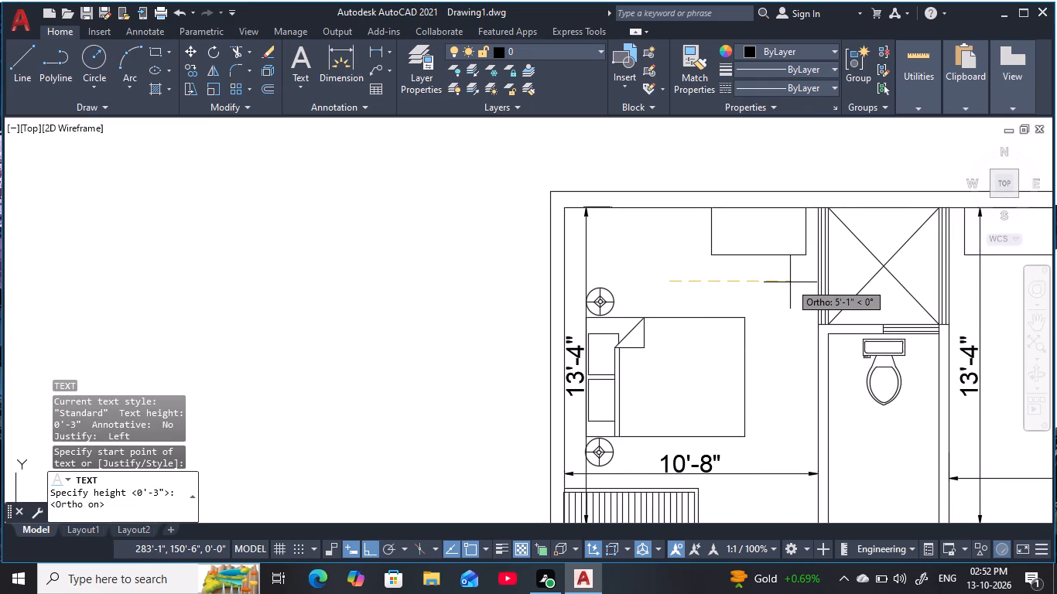
text(9)
key(space)
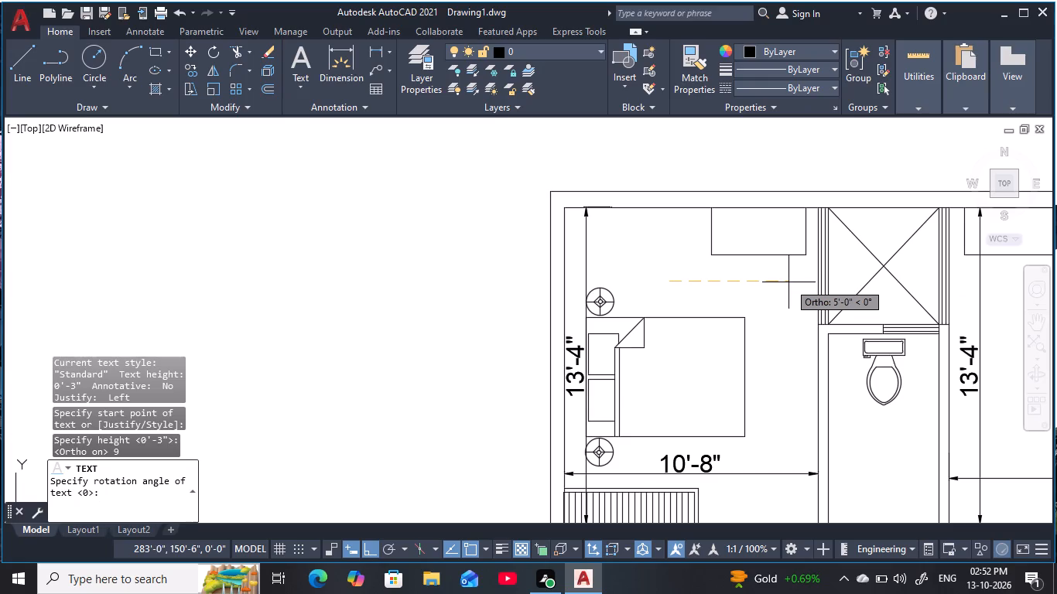
key(space)
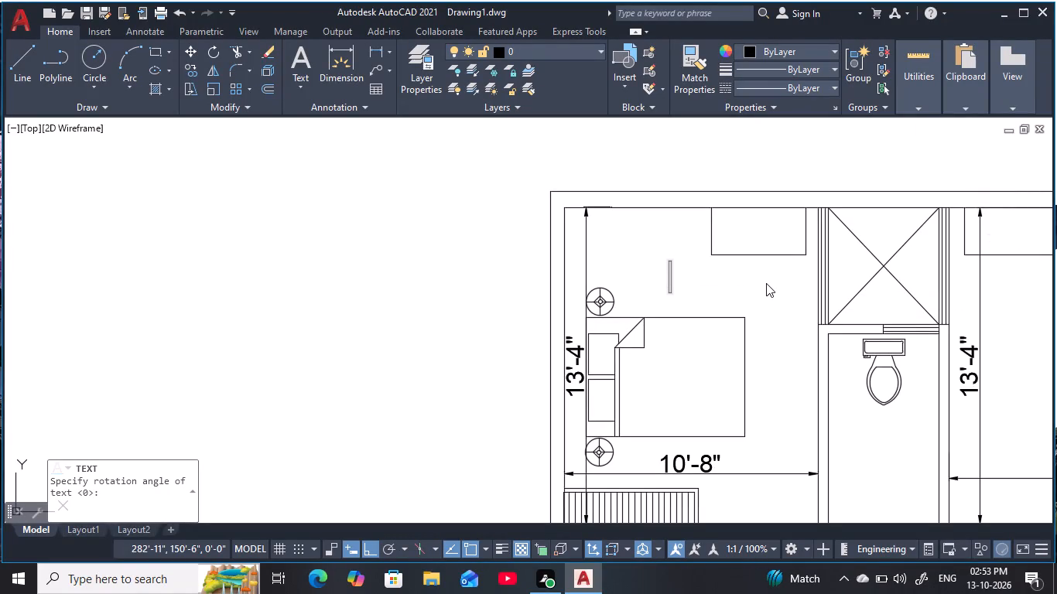
text(BED ROOM)
key(space)
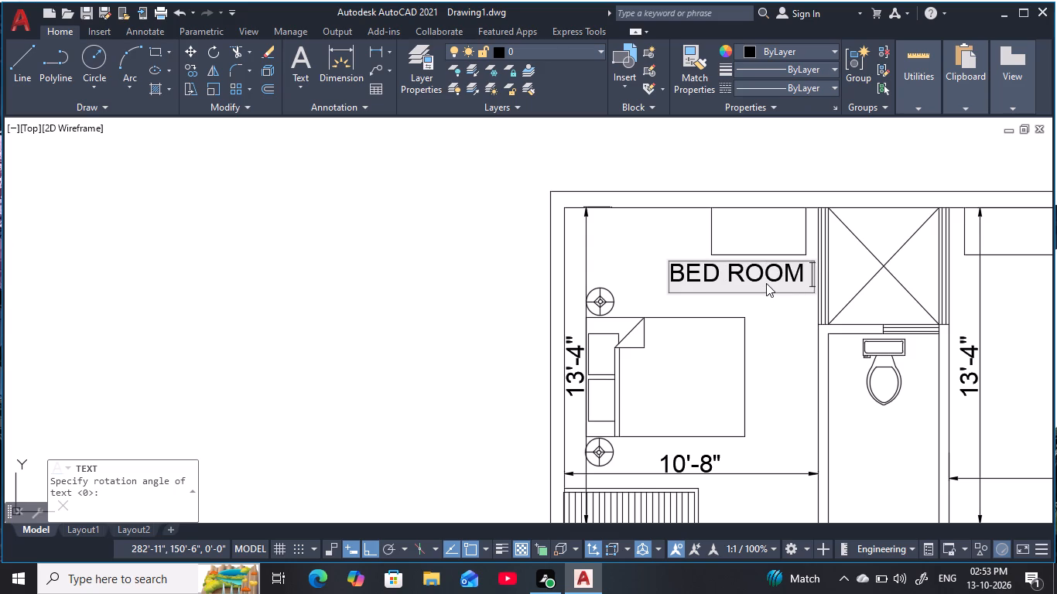
Add the size line 10'-8 x 13'-4" below the BED ROOM text in the northwest bedroom and finish the label.
key(Return)
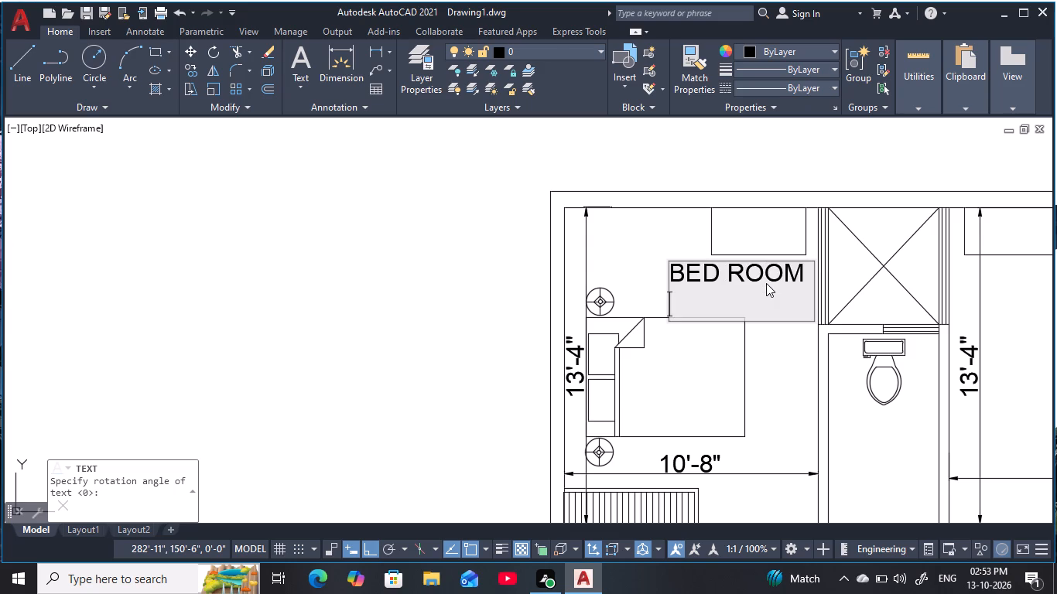
key(1)
text(0')
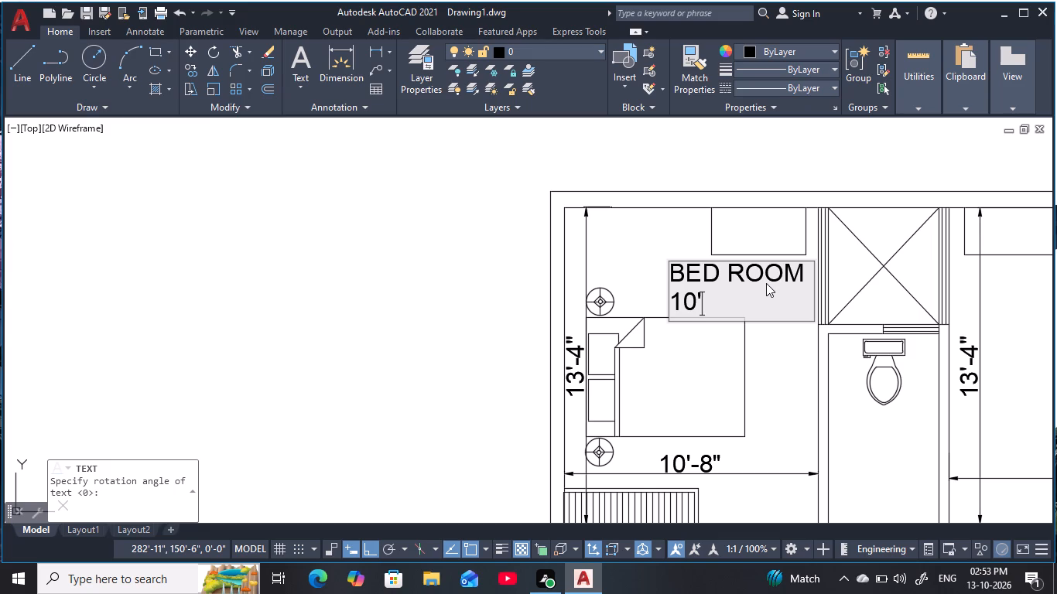
key(8)
key(BackSpace)
text(-8)
key(space)
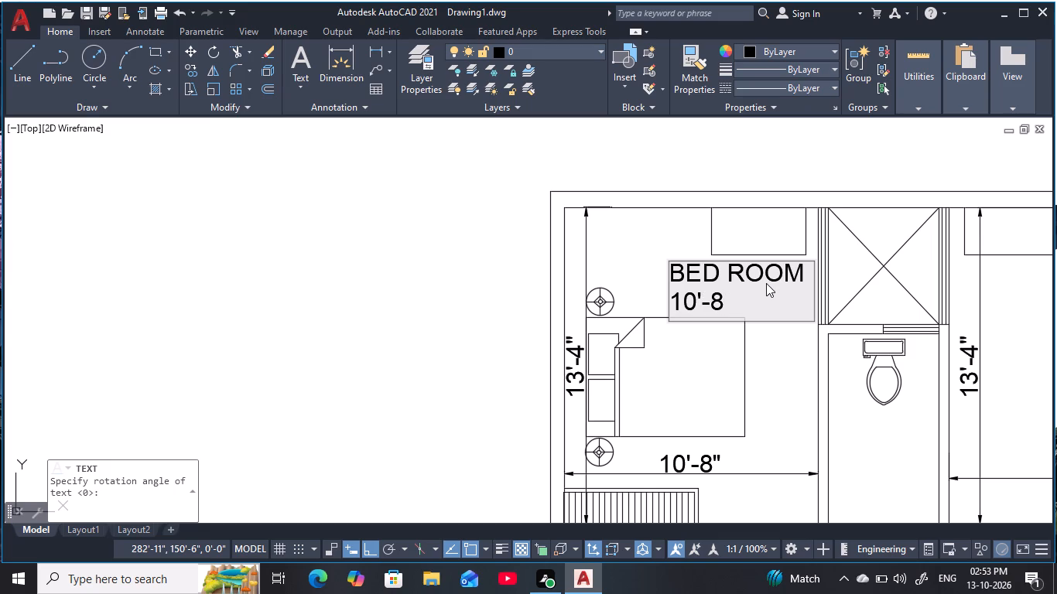
text(x)
key(space)
text(13)
text('-)
key(4)
key(shift+quotedbl)
key(Return)
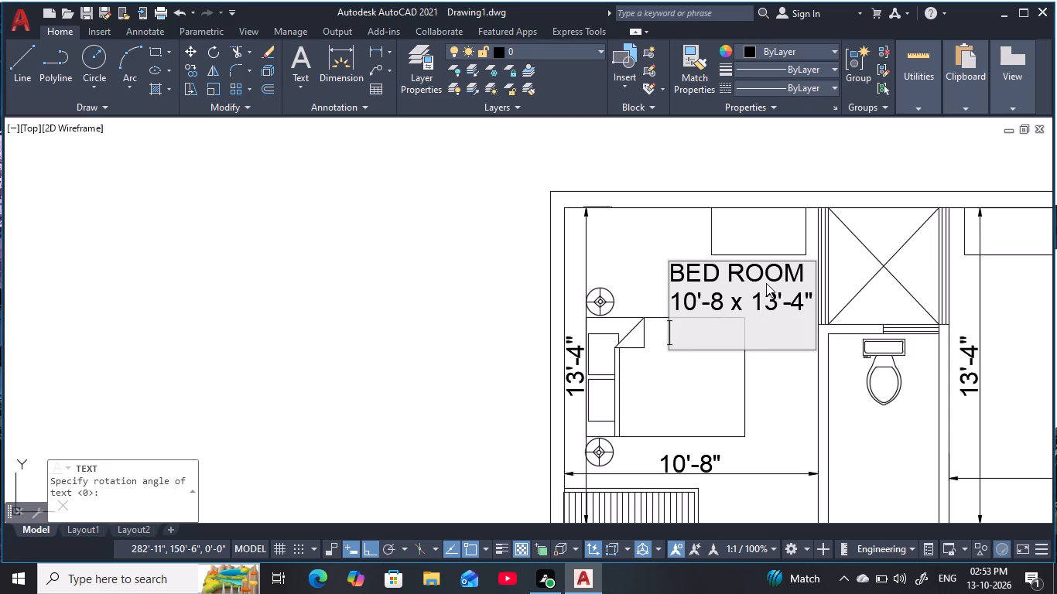
click(686, 247)
key(Escape)
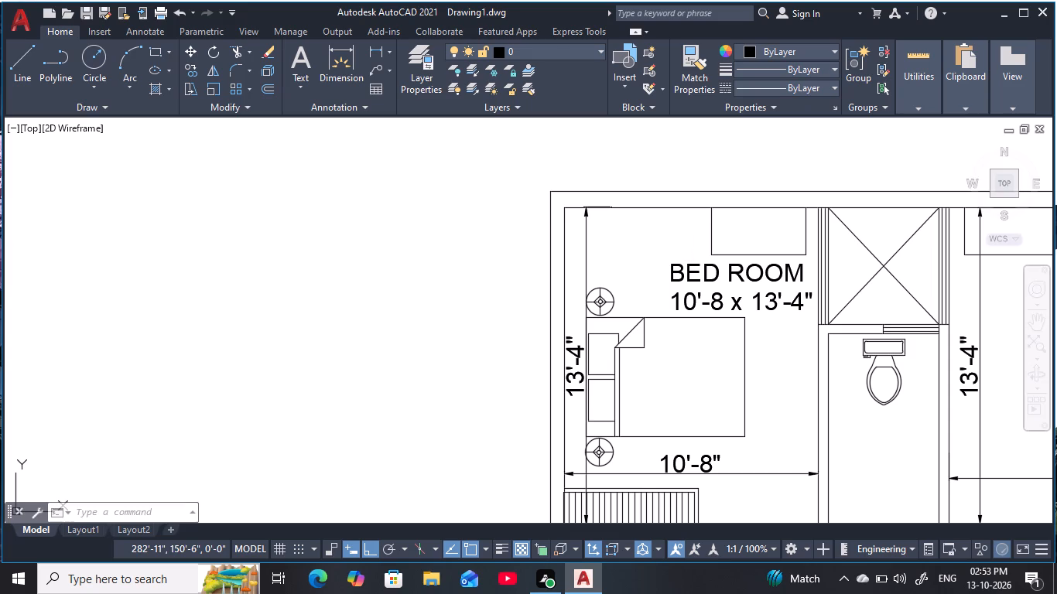
key(Escape)
key(Escape)
key(Escape)
key(Escape)
key(Escape)
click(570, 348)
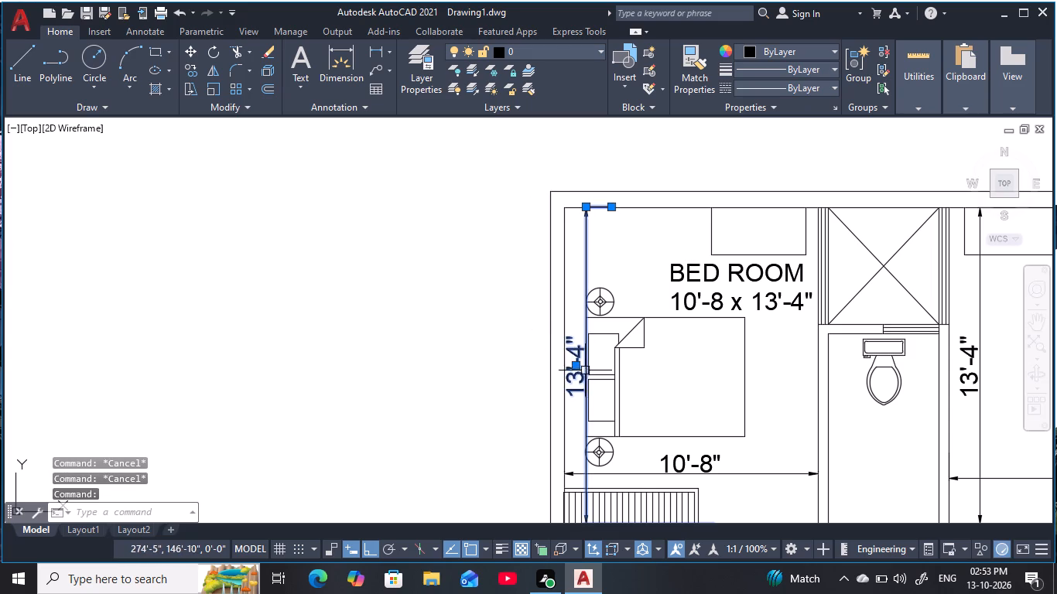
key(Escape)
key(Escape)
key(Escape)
Copy both lines of the northwest bedroom's label into the northeast bedroom, over the west part of its bed, with Ortho off.
click(748, 271)
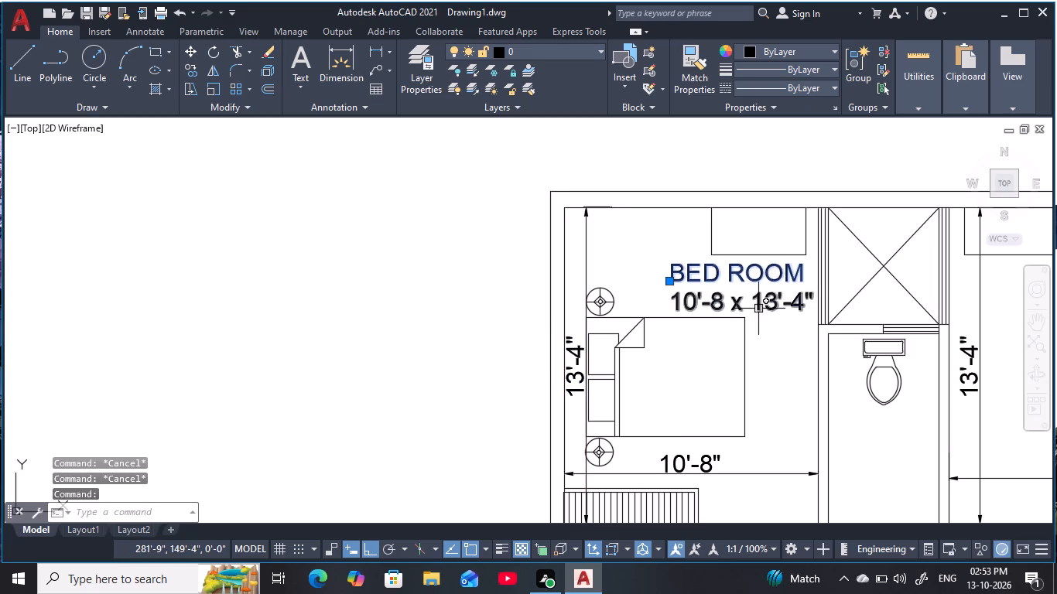
click(759, 309)
key(c)
key(o)
key(space)
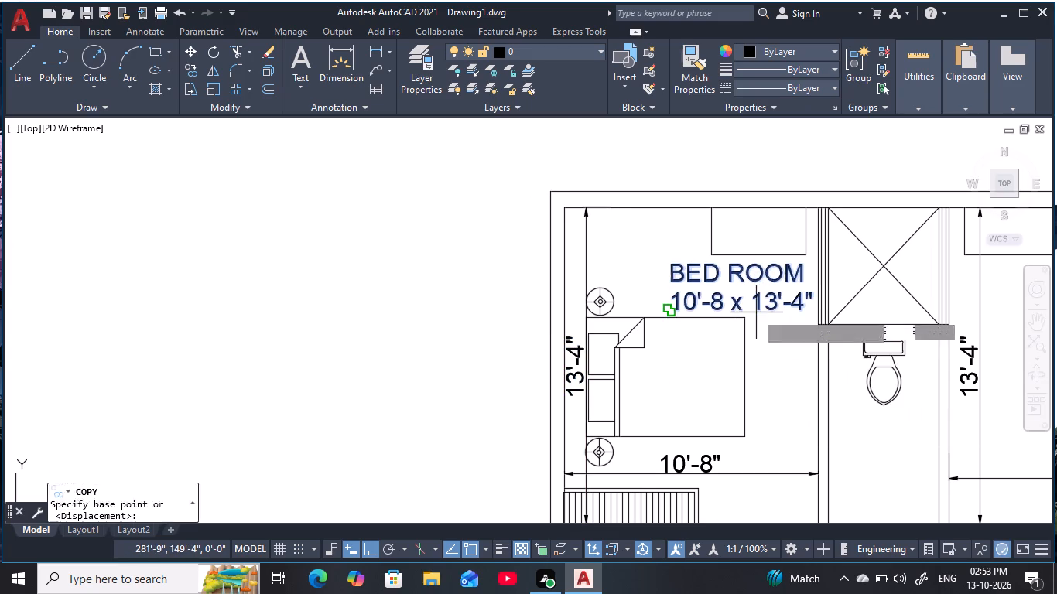
key(F8)
click(766, 285)
middle_drag(803, 289, 512, 220)
middle_drag(821, 219, 768, 215)
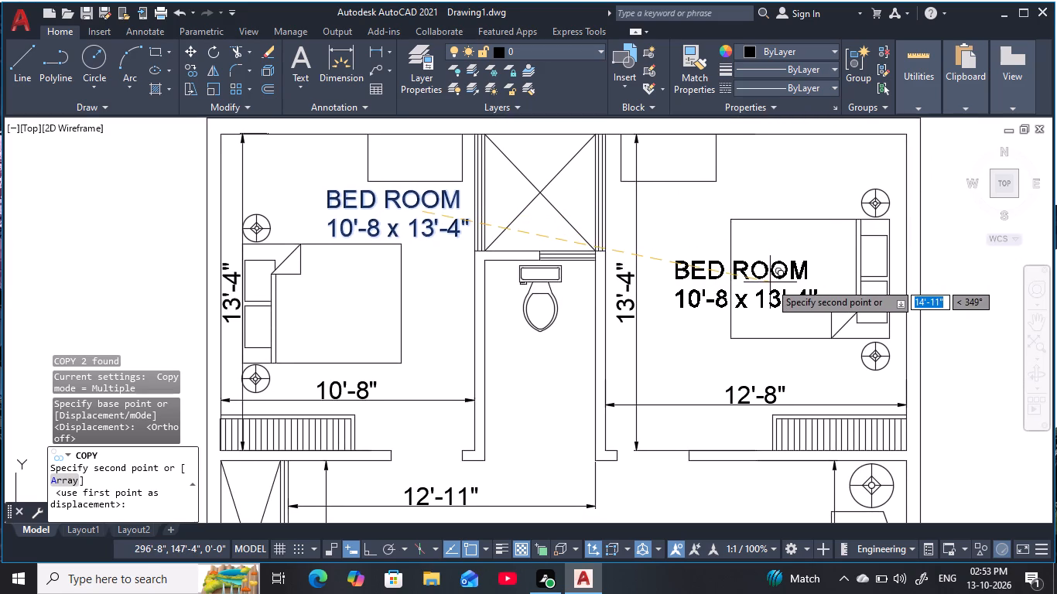
middle_drag(792, 334, 791, 265)
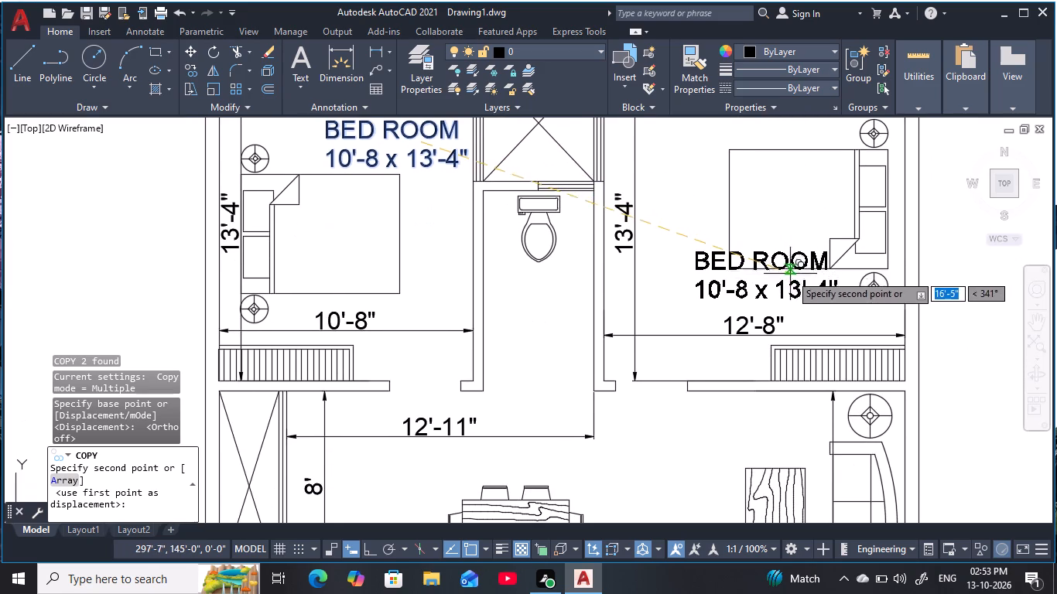
click(764, 206)
Place another copy of the label in the dining area, between the storage unit and the dining table.
scroll(771, 254, down, 1)
middle_drag(771, 256, 785, 184)
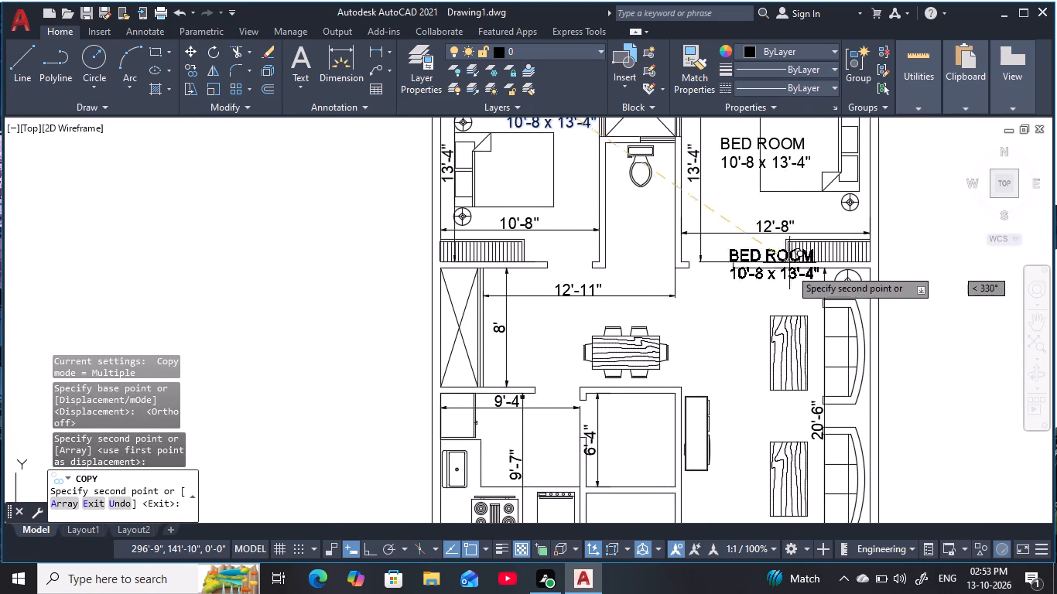
middle_drag(782, 299, 907, 246)
scroll(710, 271, up, 2)
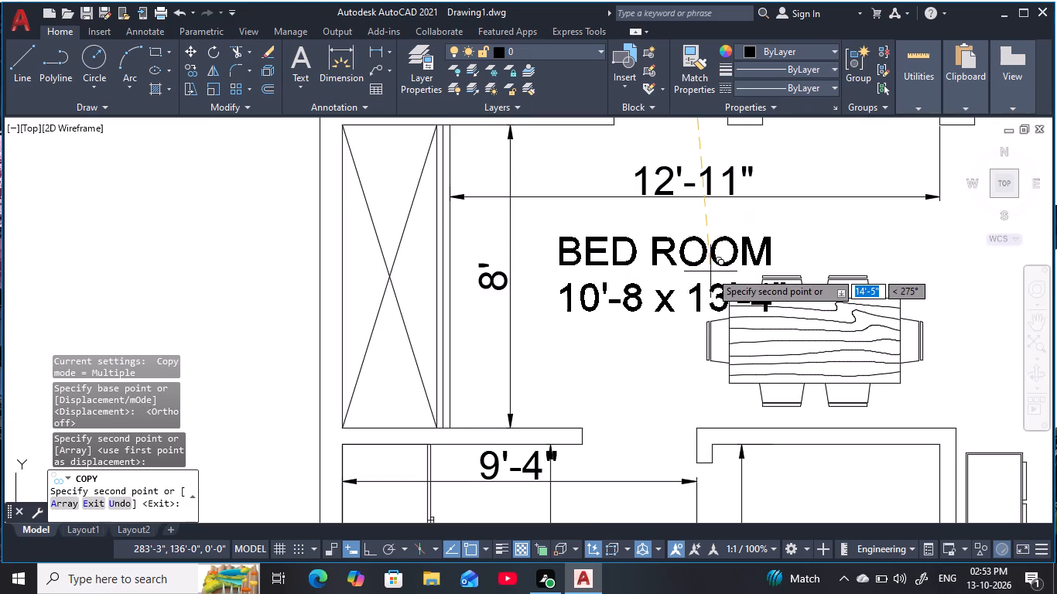
click(676, 242)
Place copies of the label in the kitchen's open floor and in the small room east of the kitchen.
scroll(780, 277, down, 1)
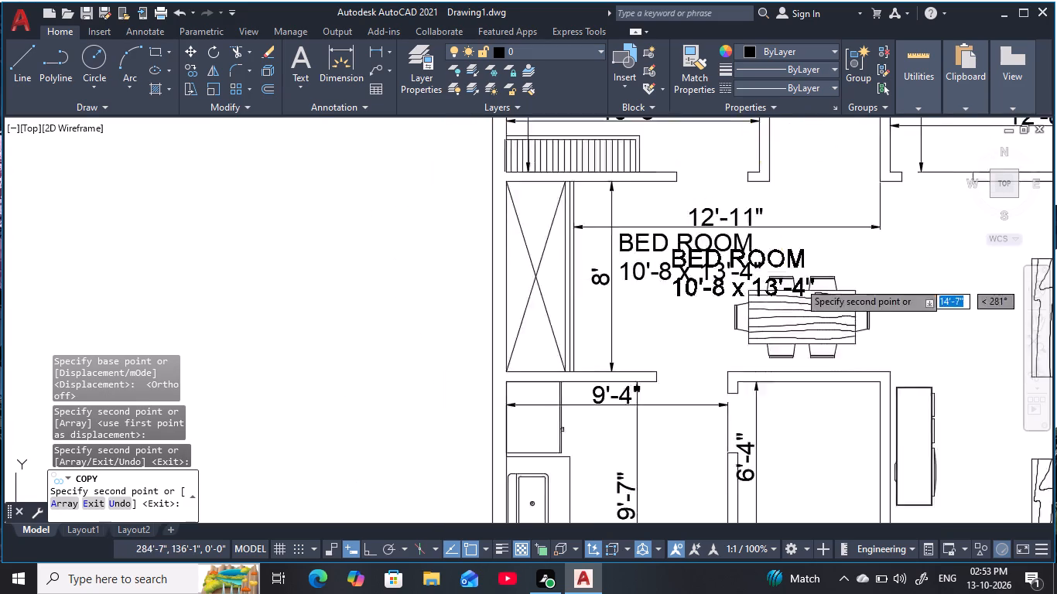
scroll(800, 282, down, 1)
middle_drag(808, 282, 700, 174)
scroll(620, 275, up, 2)
click(608, 278)
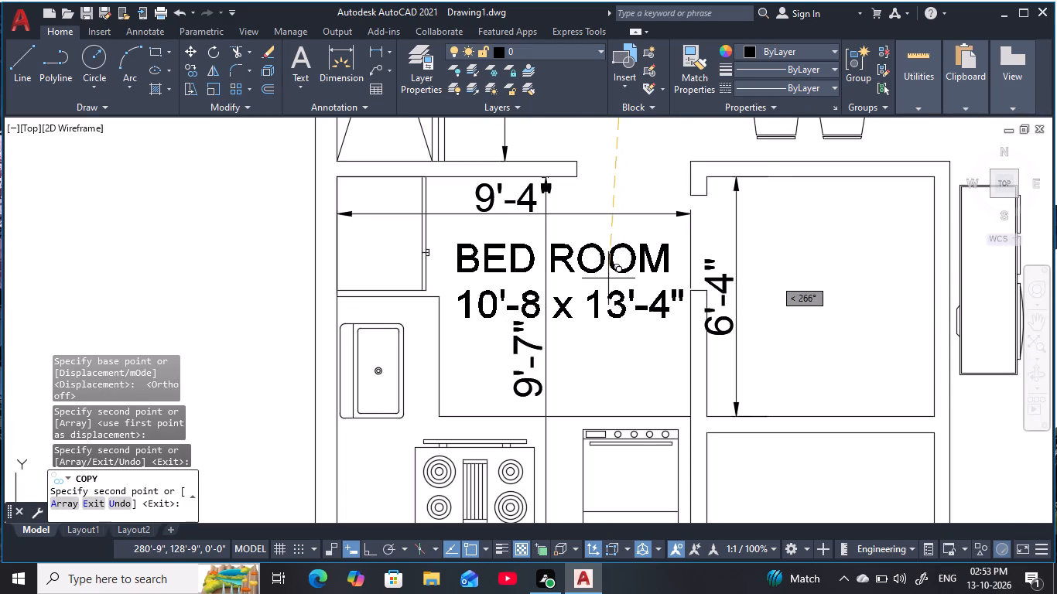
scroll(774, 282, down, 1)
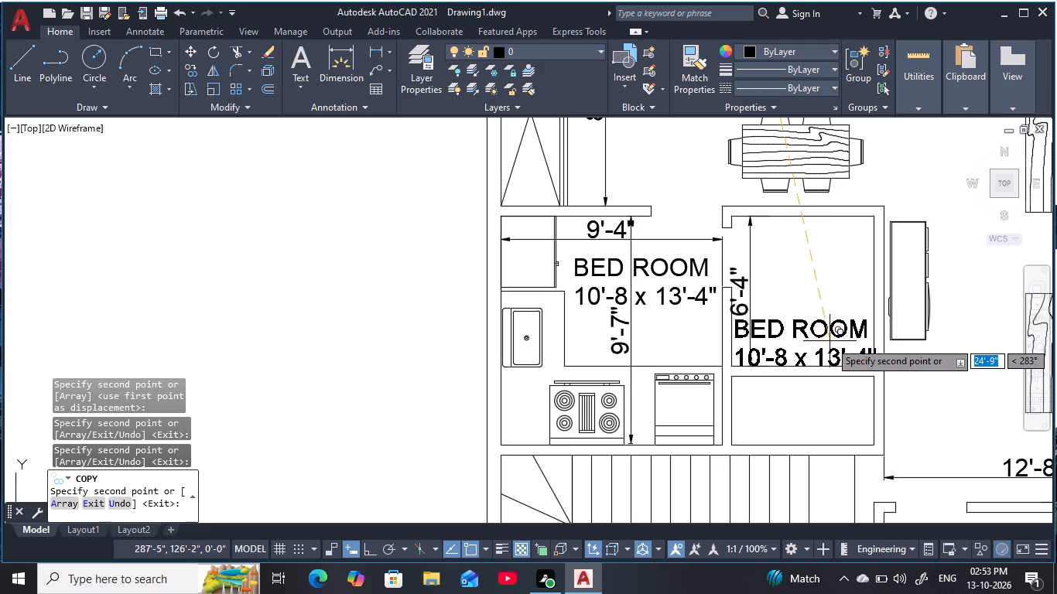
click(830, 341)
Place a copy of the label in the living room, beside the TV unit.
scroll(866, 300, down, 1)
middle_drag(872, 296, 695, 258)
middle_drag(794, 238, 816, 322)
click(816, 312)
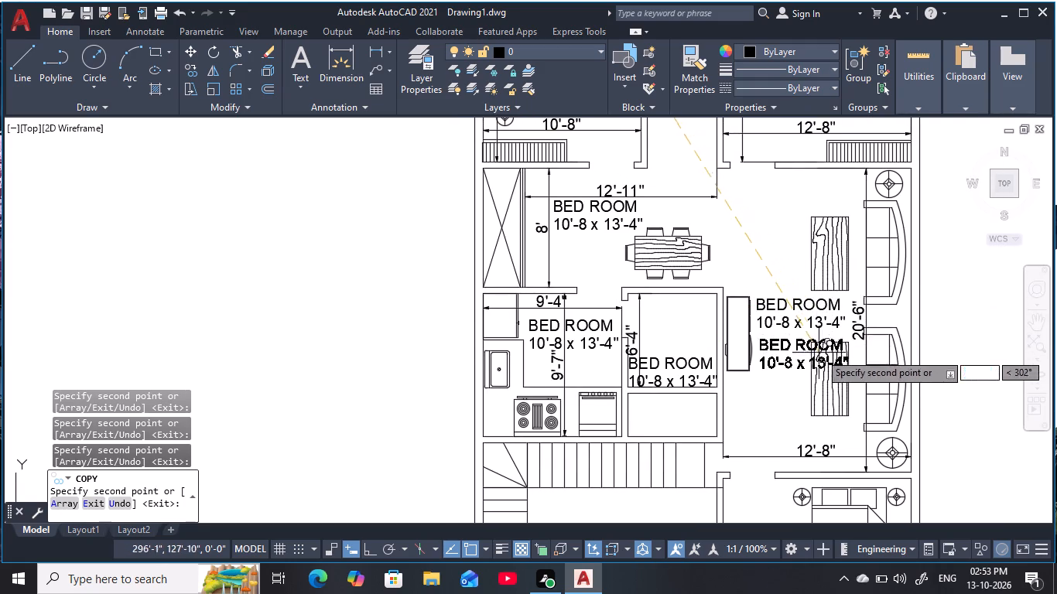
Place a copy of the label over the bed in the southeast bedroom and finish copying.
middle_drag(822, 353, 808, 189)
middle_drag(800, 350, 790, 259)
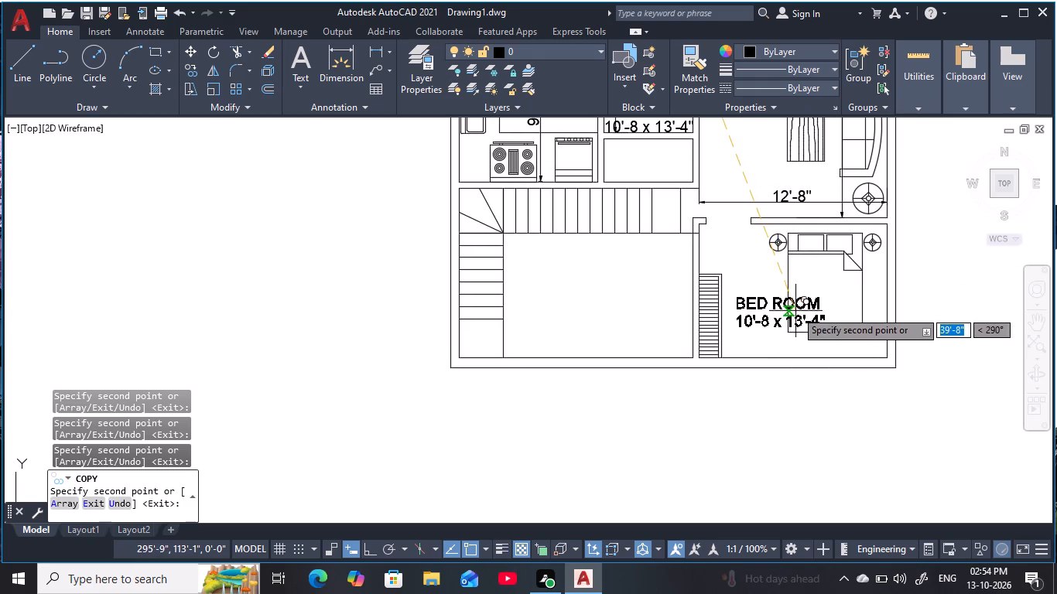
click(802, 306)
scroll(808, 275, down, 1)
middle_drag(792, 251, 785, 418)
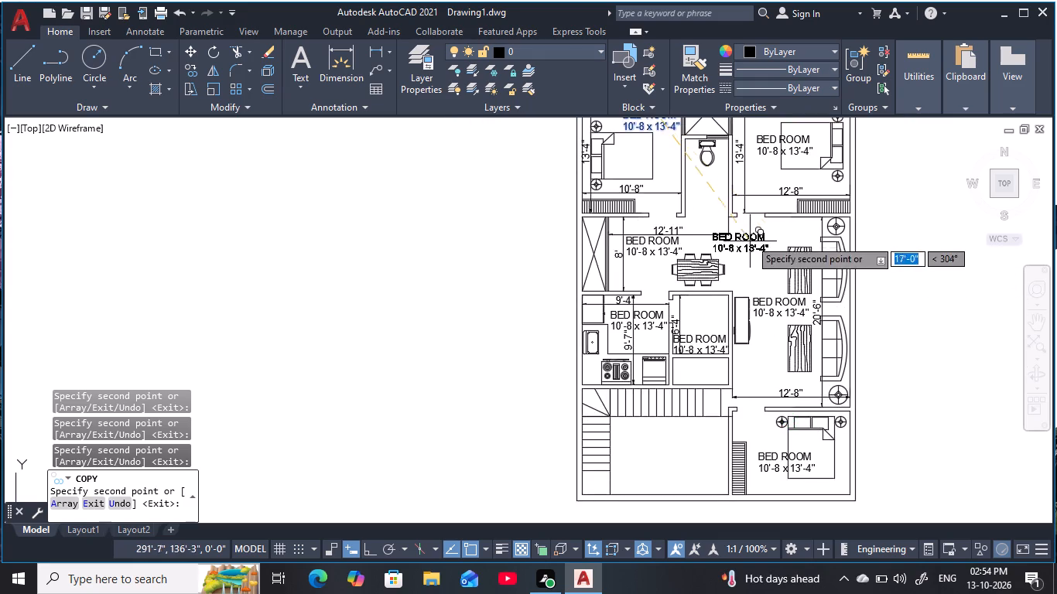
middle_drag(753, 244, 769, 332)
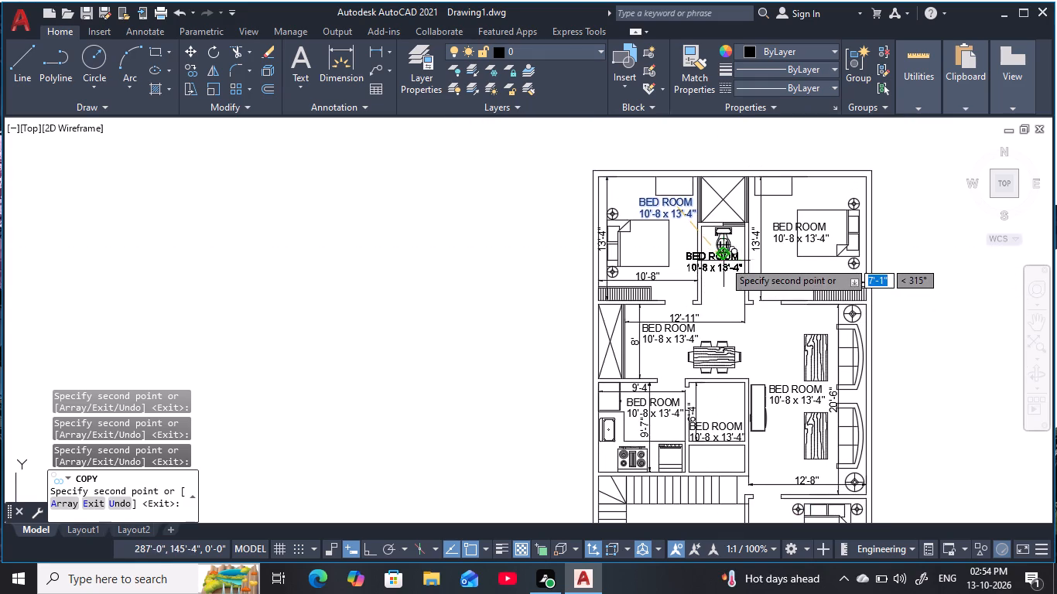
key(Escape)
key(Escape)
key(Escape)
key(Escape)
key(Escape)
key(Escape)
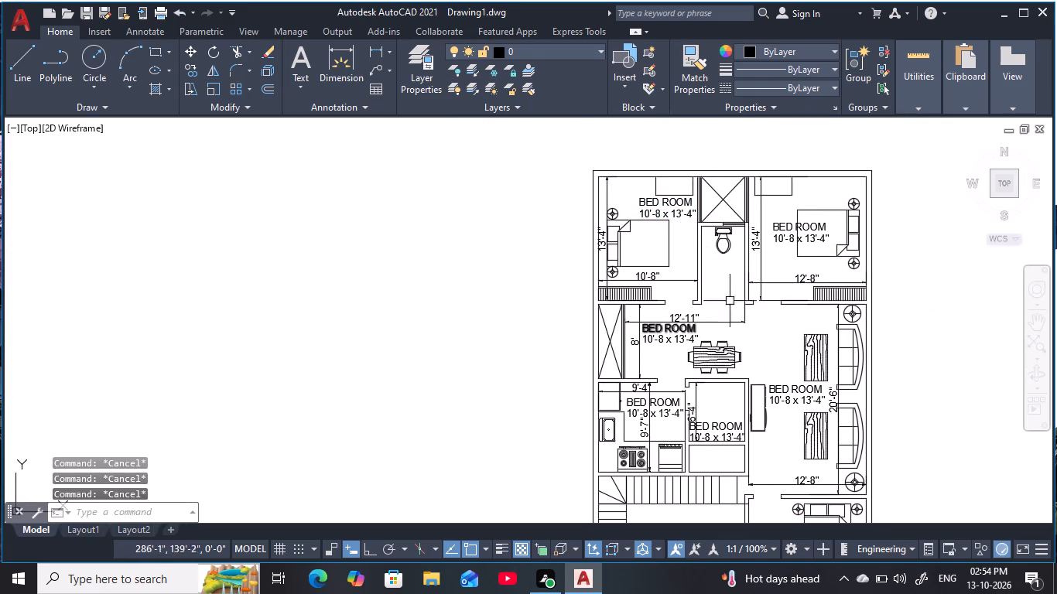
Change the size line of the northeast bedroom's label to 12'-8 x 13'-4".
scroll(805, 249, up, 2)
middle_drag(806, 246, 747, 289)
key(Escape)
key(Escape)
key(Escape)
key(Escape)
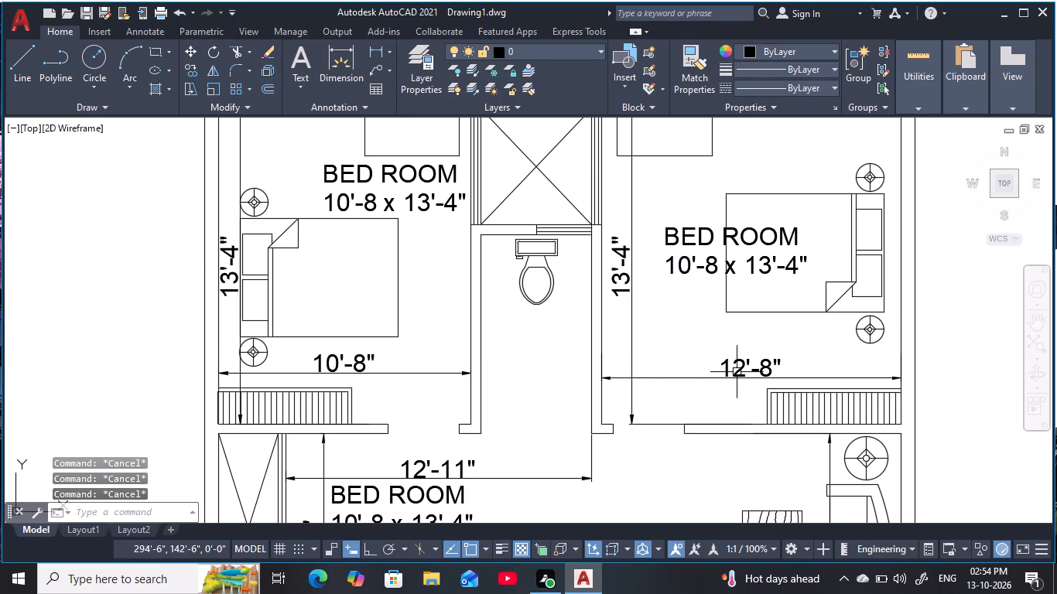
click(716, 275)
click(716, 275)
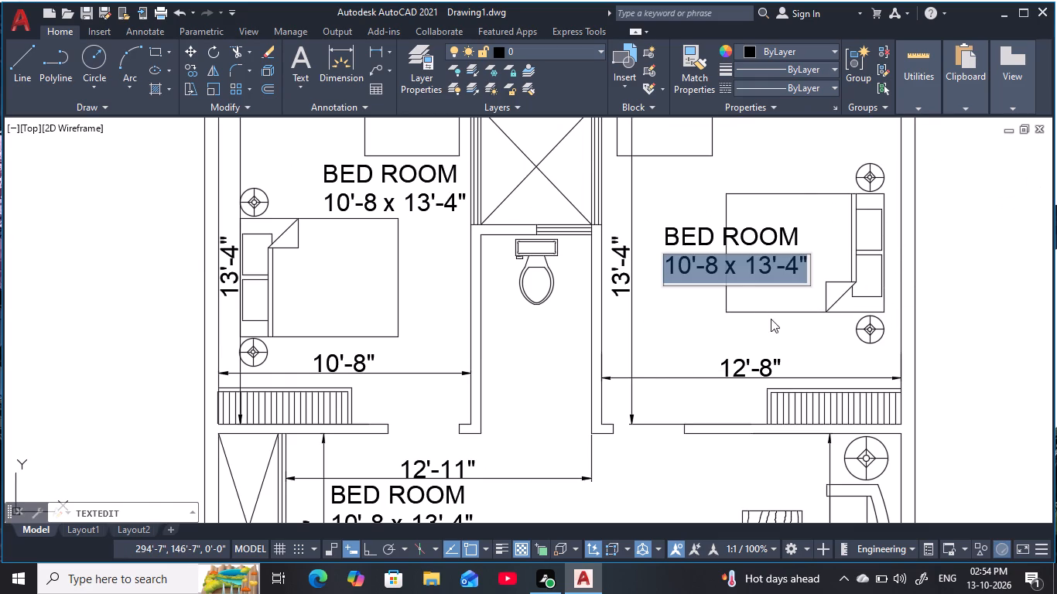
click(722, 263)
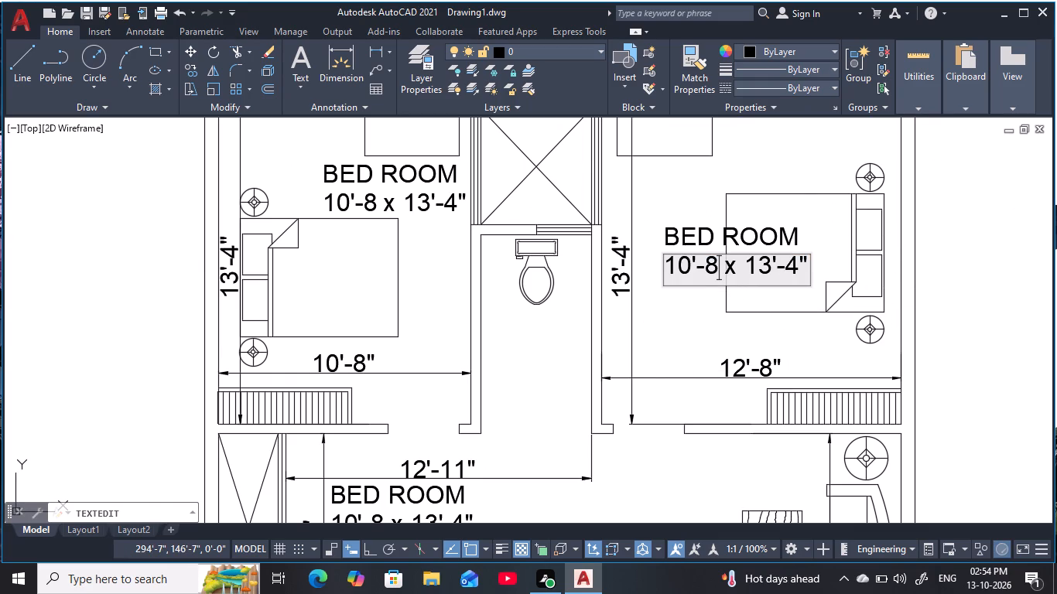
key(BackSpace)
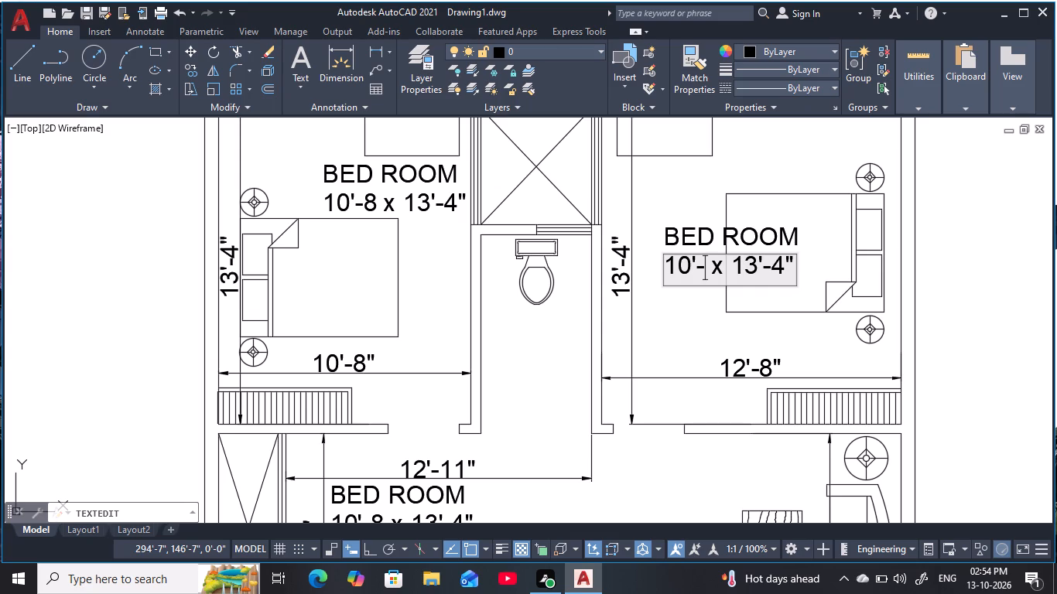
key(8)
click(689, 263)
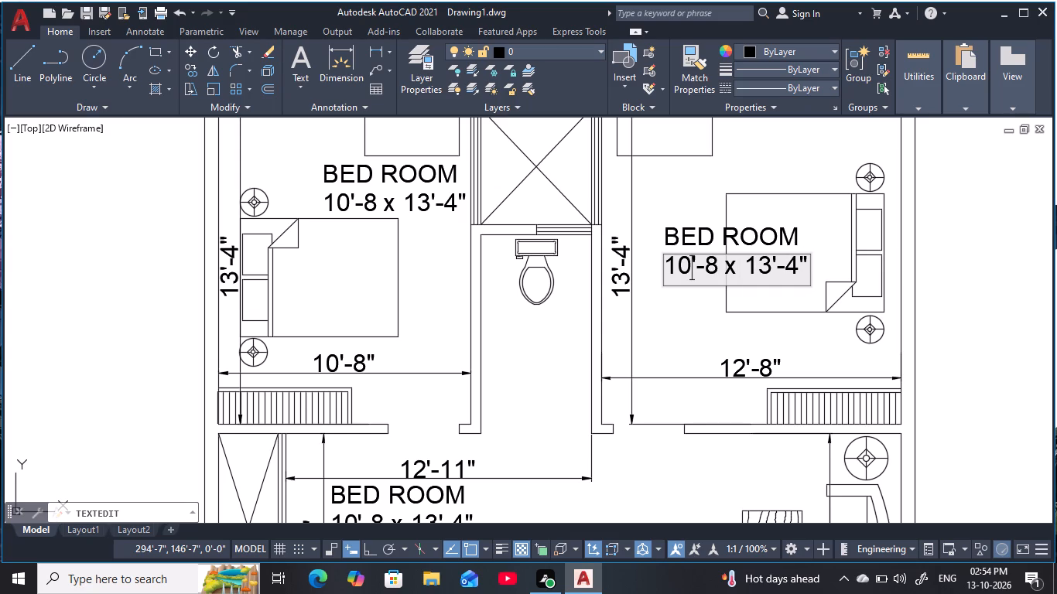
key(BackSpace)
key(2)
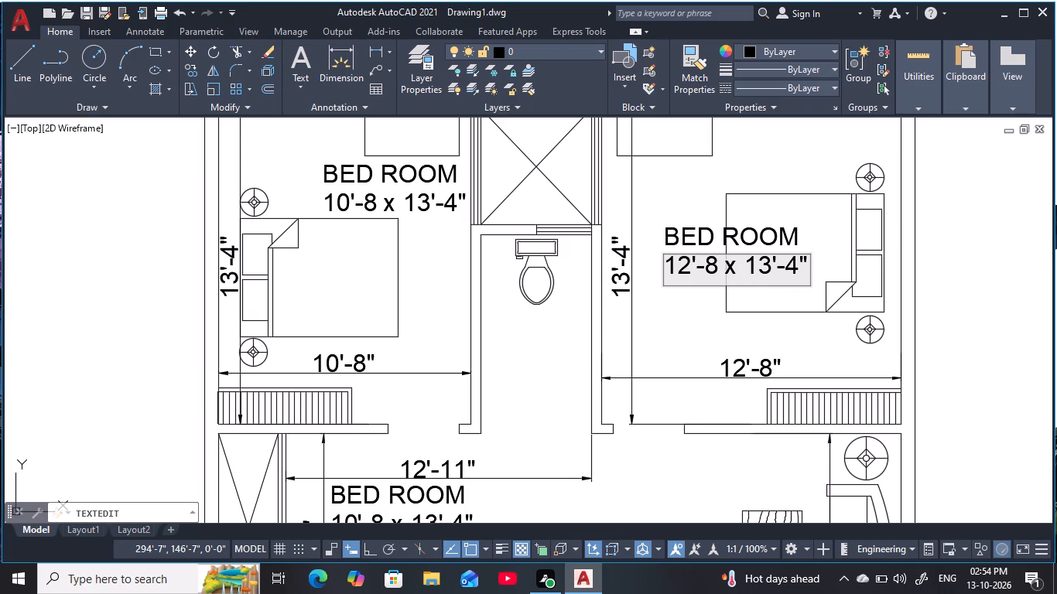
key(Return)
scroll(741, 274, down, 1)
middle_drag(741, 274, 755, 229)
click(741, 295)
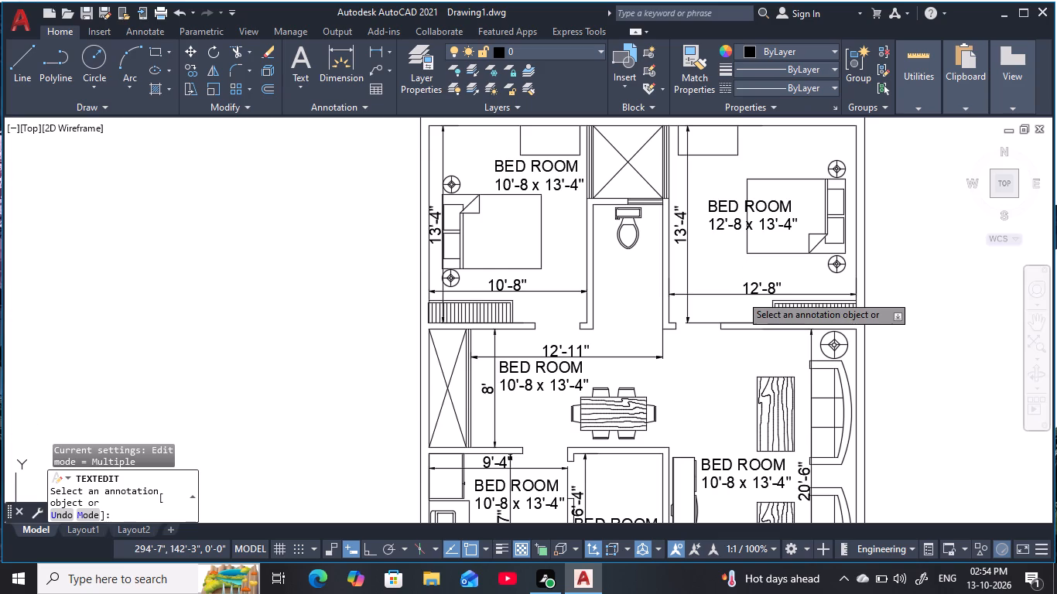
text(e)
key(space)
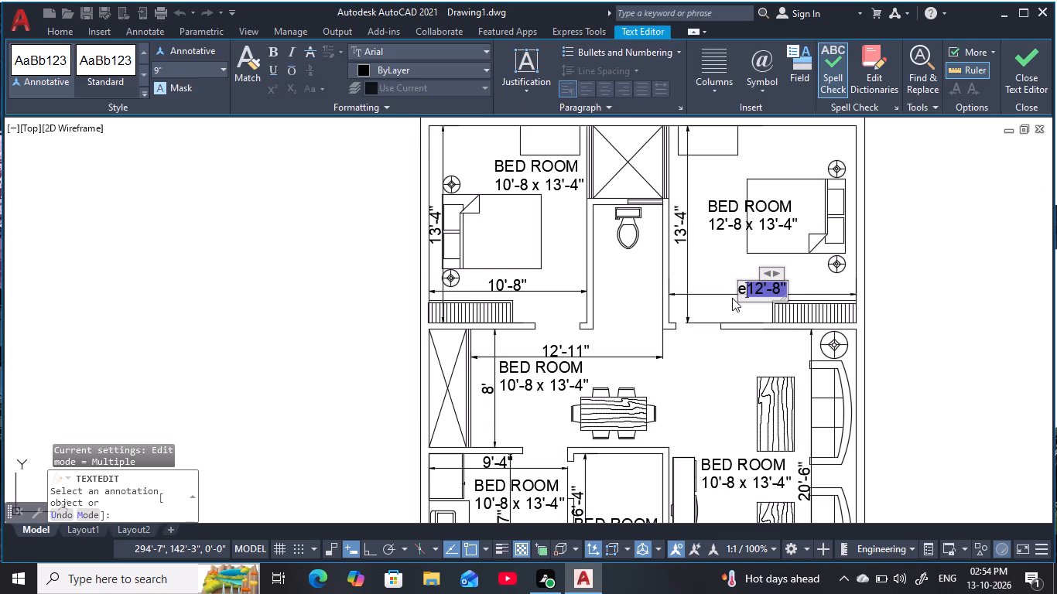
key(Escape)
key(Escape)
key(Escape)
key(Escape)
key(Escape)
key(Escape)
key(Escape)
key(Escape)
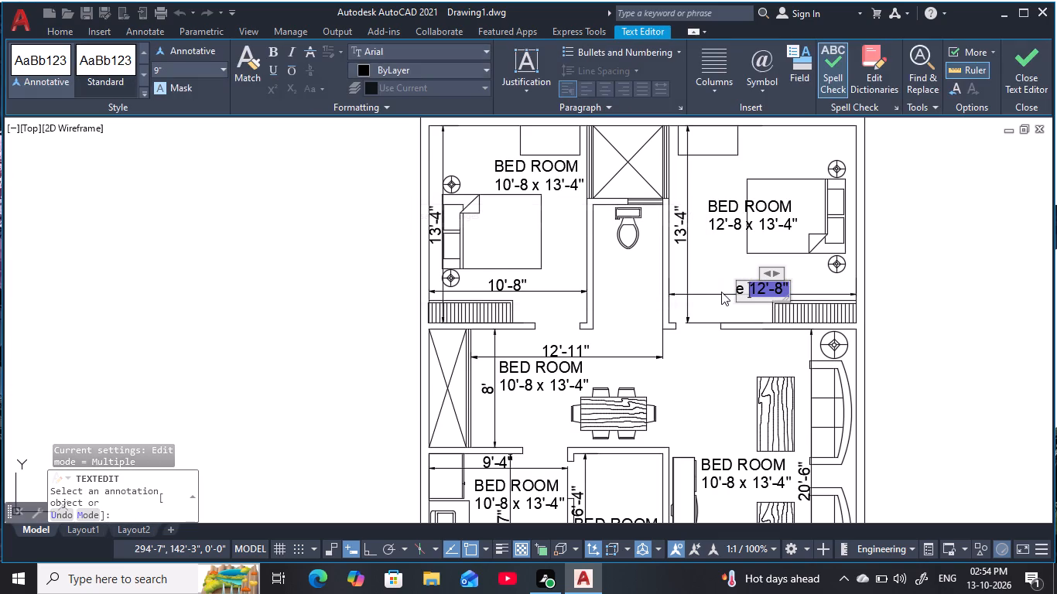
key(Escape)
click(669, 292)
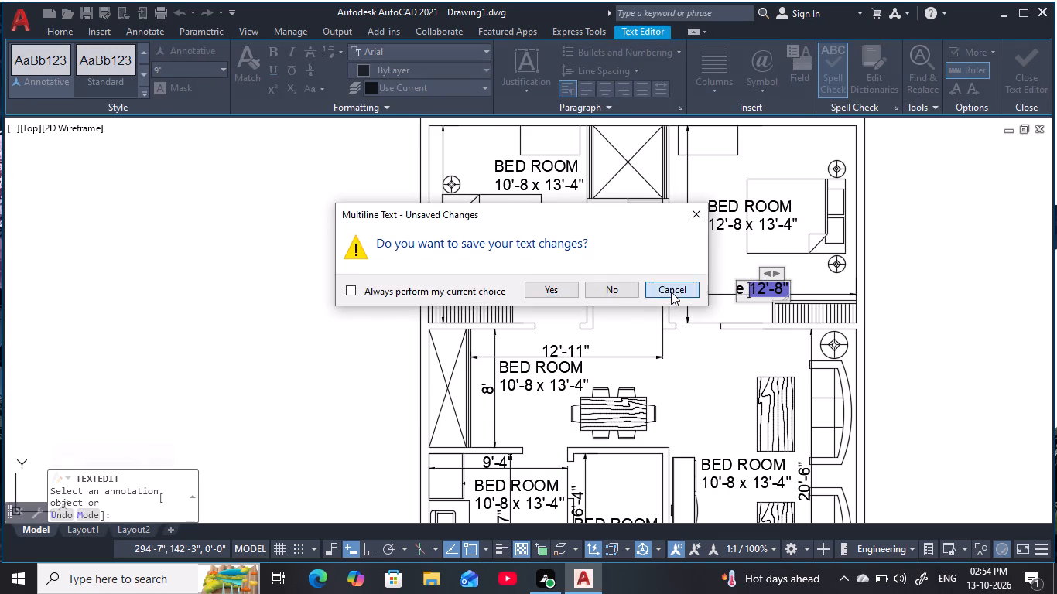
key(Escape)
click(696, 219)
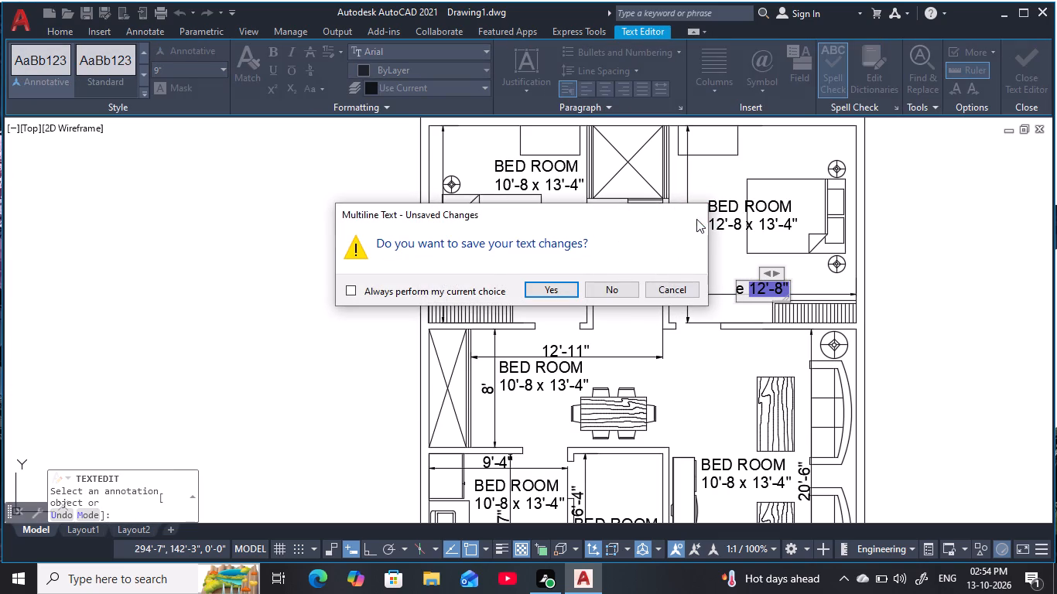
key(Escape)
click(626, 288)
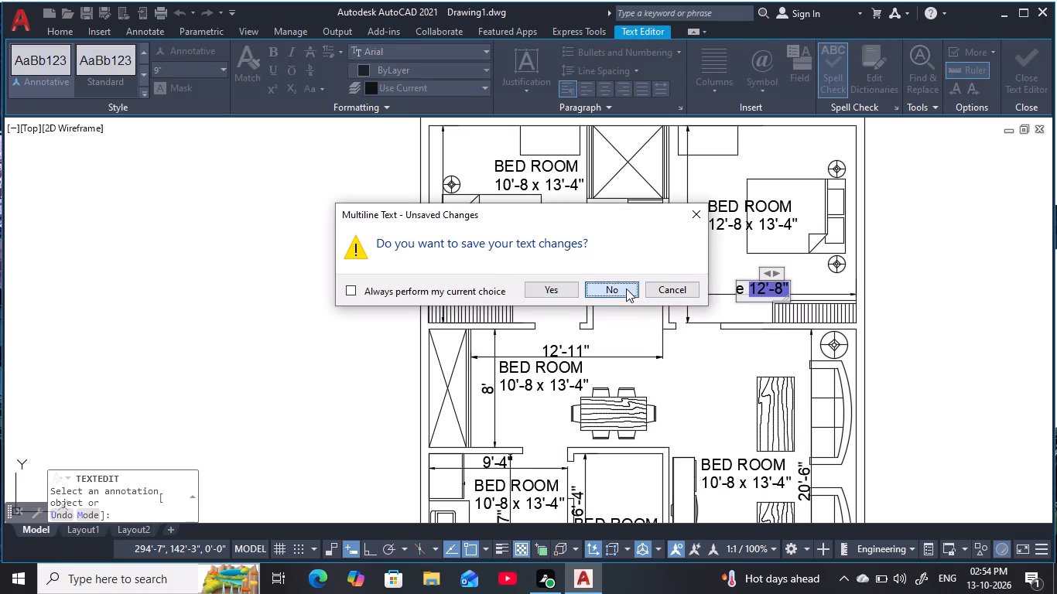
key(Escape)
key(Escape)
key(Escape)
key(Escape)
Erase the horizontal and vertical dimensions inside the northeast bedroom.
click(750, 289)
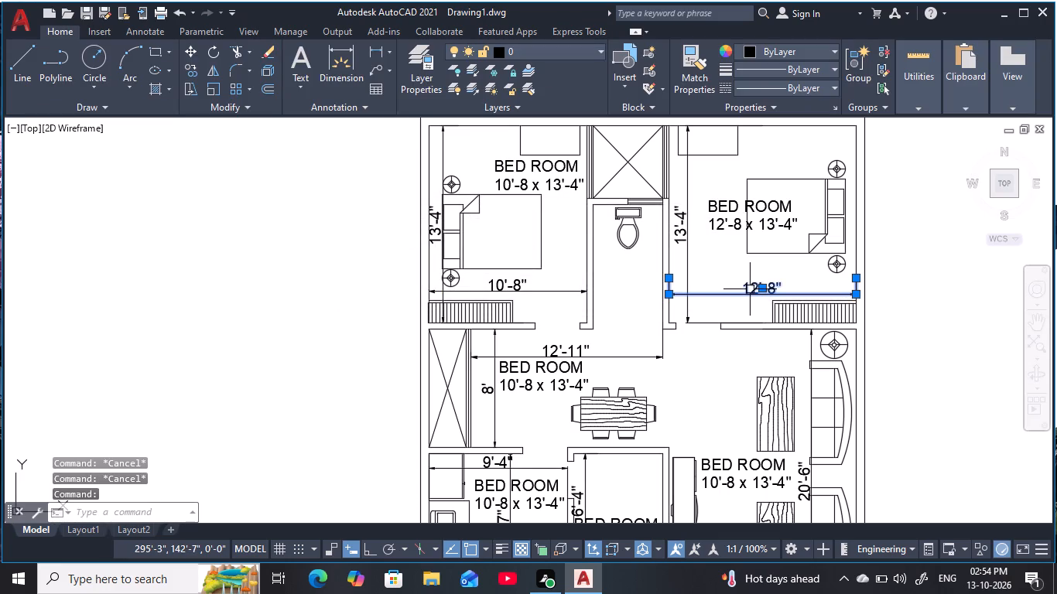
text(e)
key(space)
click(688, 239)
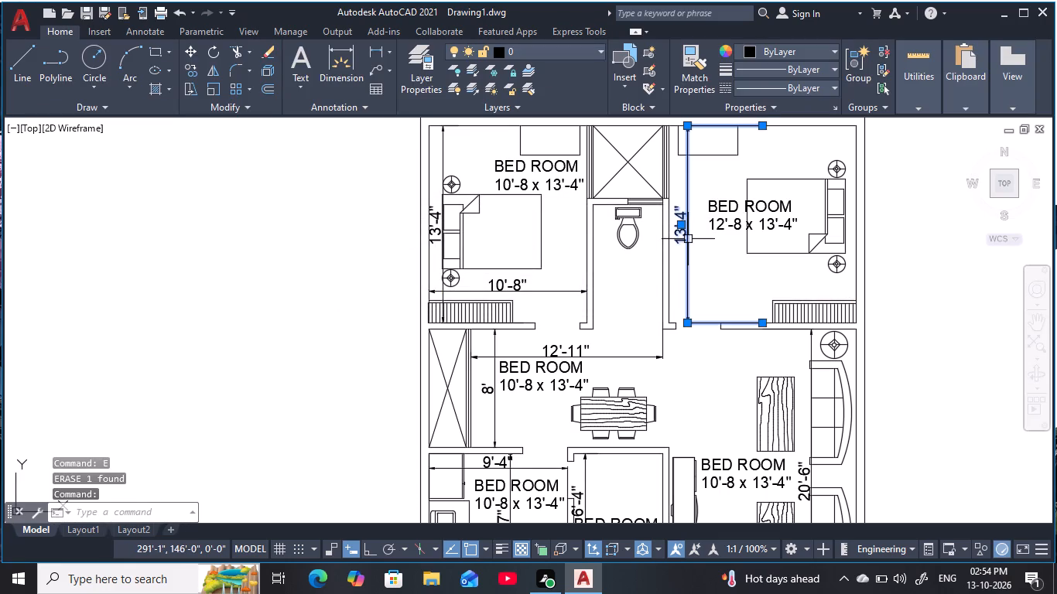
text(e)
key(space)
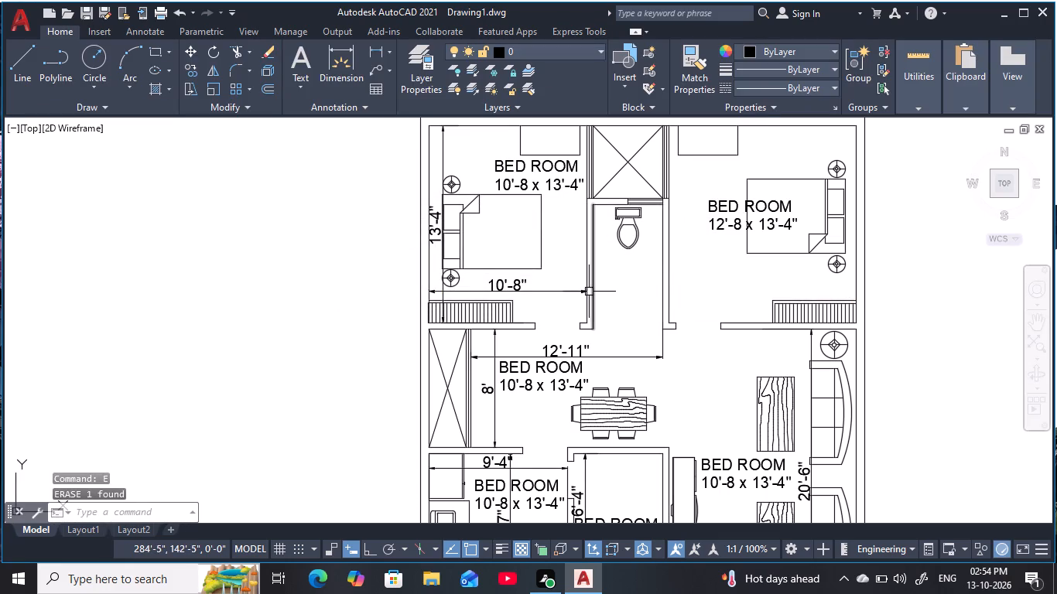
Erase the horizontal and vertical dimensions inside the northwest bedroom.
click(583, 292)
text(e)
key(space)
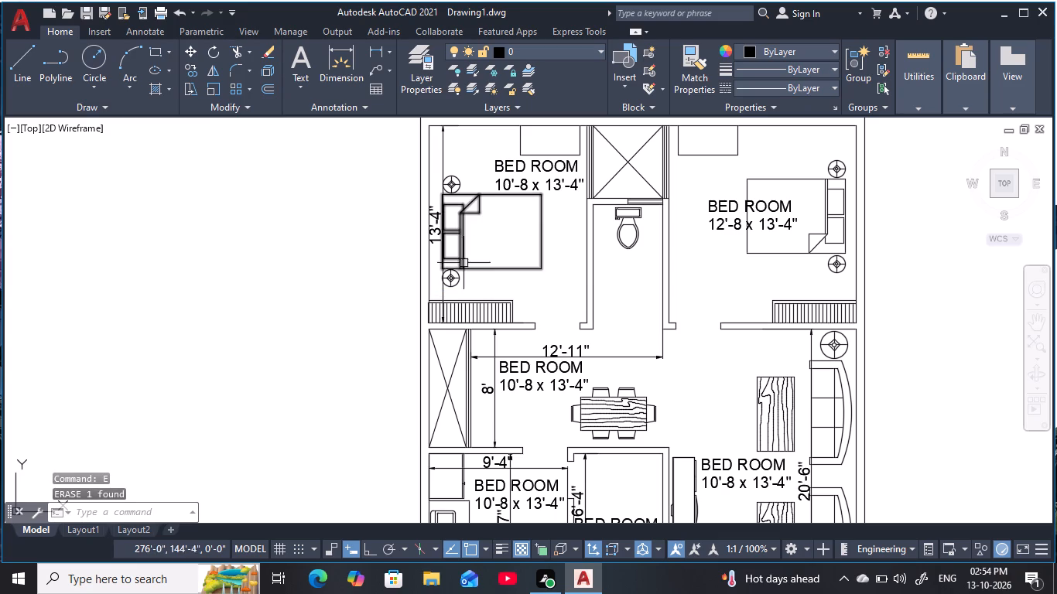
click(442, 153)
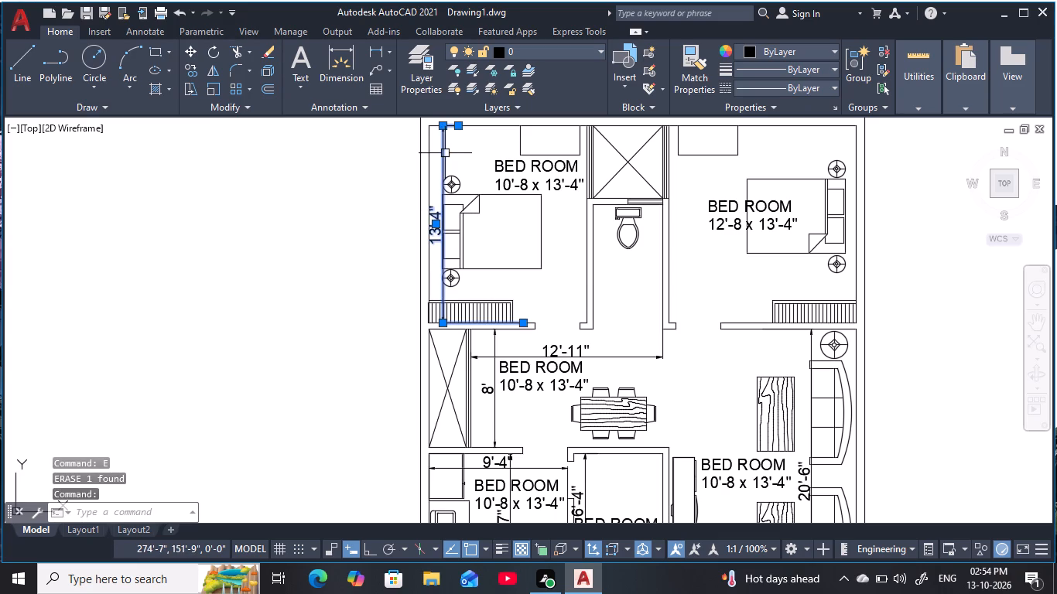
key(e)
key(space)
Change the room name in the label beside the TV unit to LIVING HALL.
scroll(724, 343, down, 1)
middle_drag(733, 350, 684, 220)
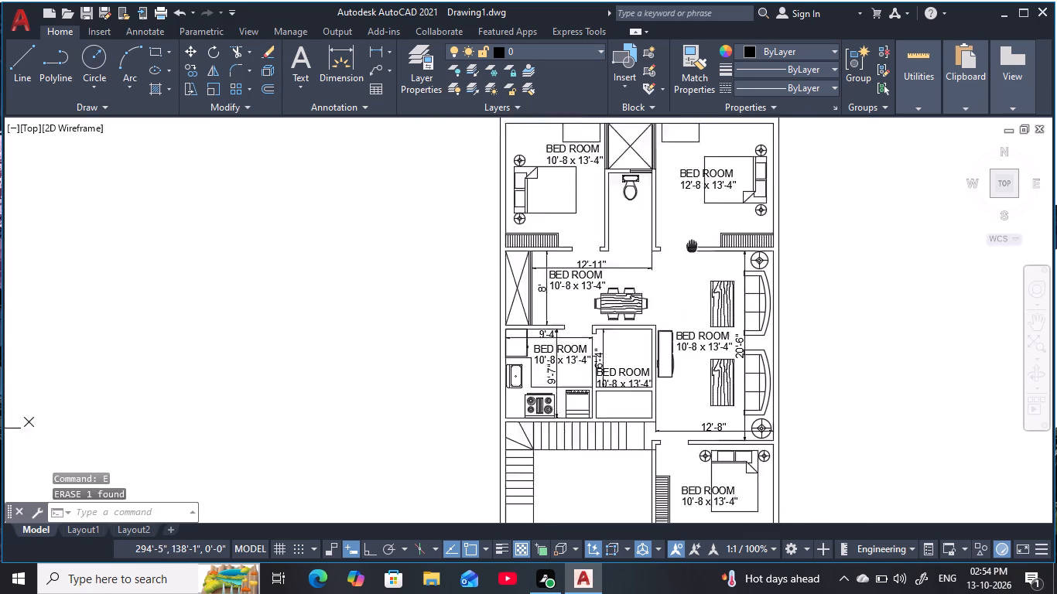
scroll(677, 291, up, 3)
middle_drag(678, 291, 670, 291)
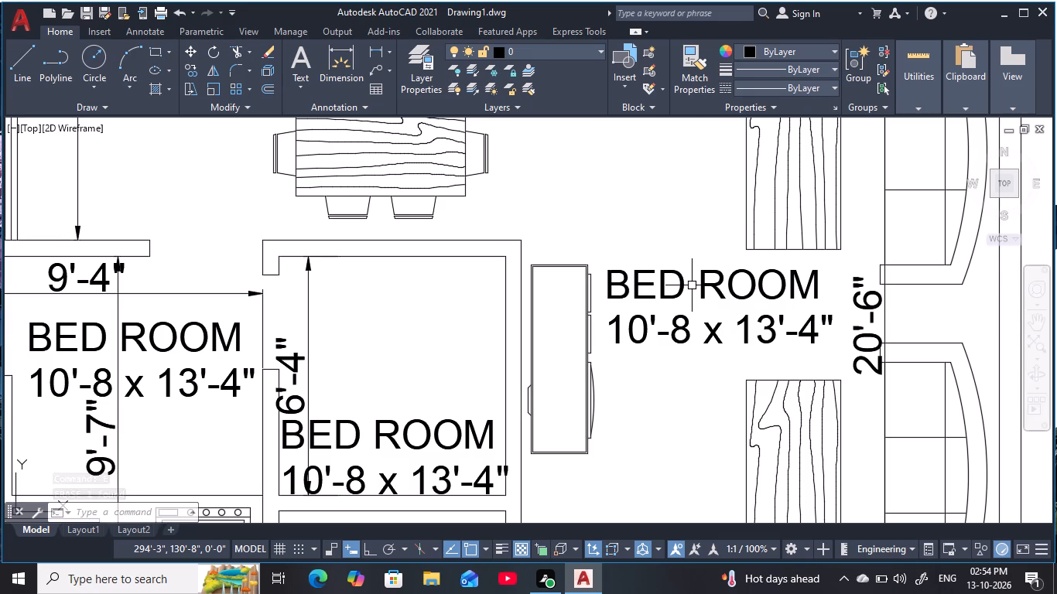
double_click(763, 285)
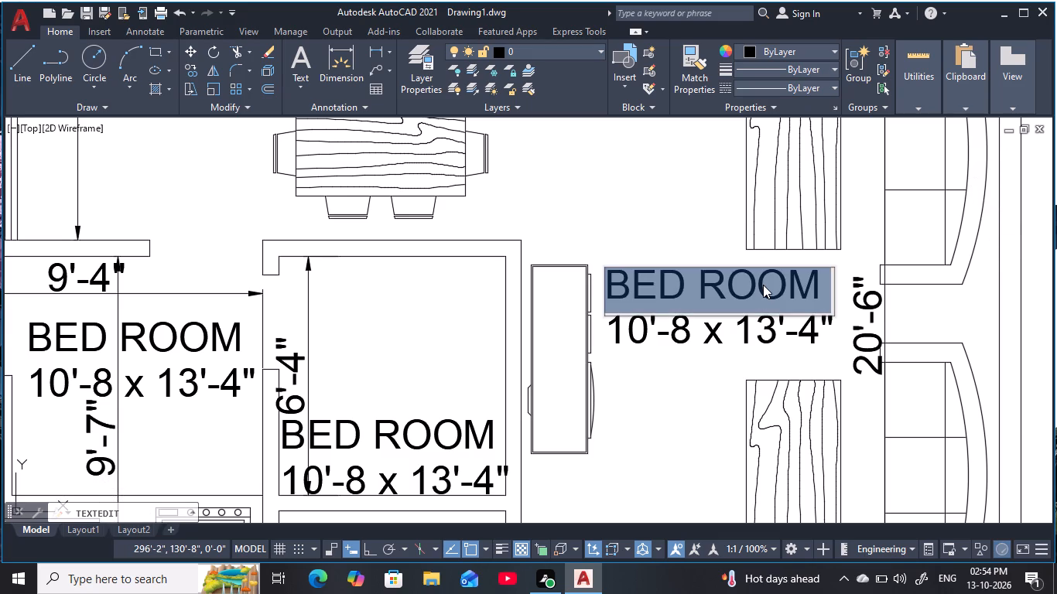
key(BackSpace)
text(living)
key(space)
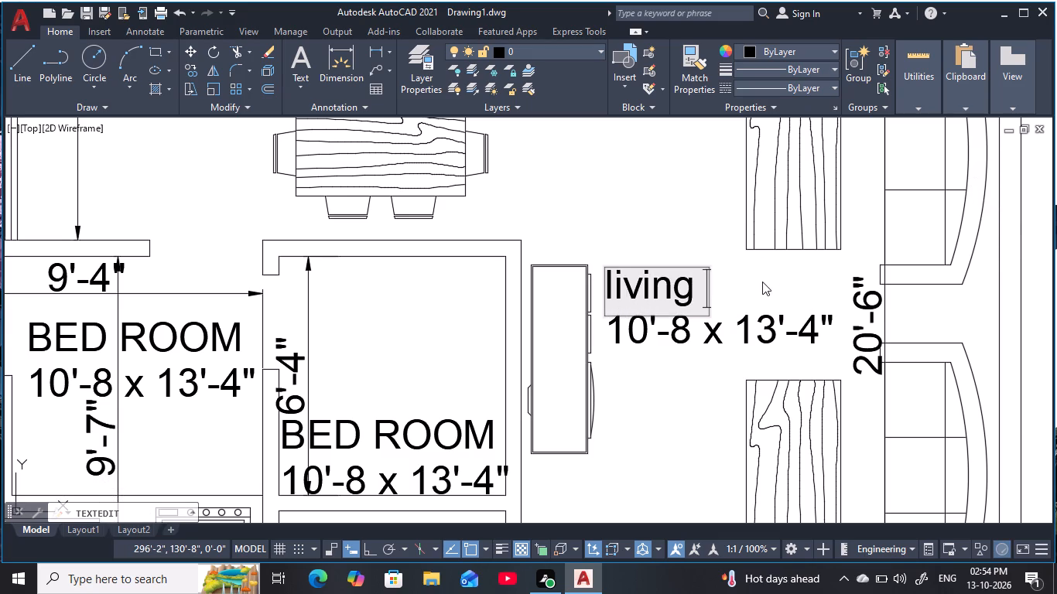
key(BackSpace)
key(BackSpace)
key(BackSpace)
key(BackSpace)
key(BackSpace)
key(BackSpace)
key(BackSpace)
key(BackSpace)
key(BackSpace)
key(BackSpace)
key(BackSpace)
key(BackSpace)
key(BackSpace)
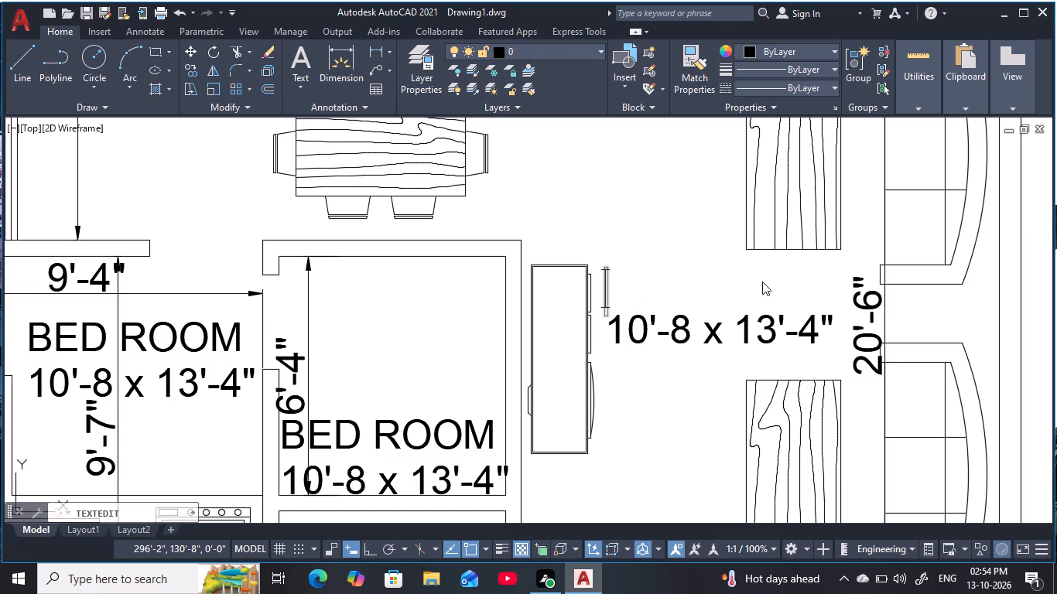
key(l)
text(IVING HHALL)
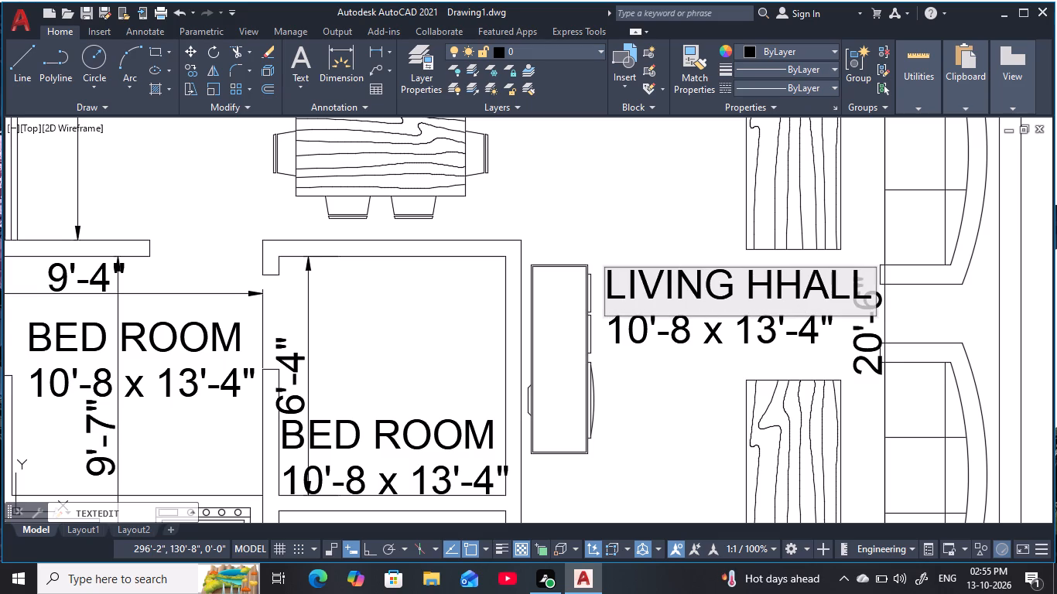
key(Left)
key(Left)
key(Left)
key(BackSpace)
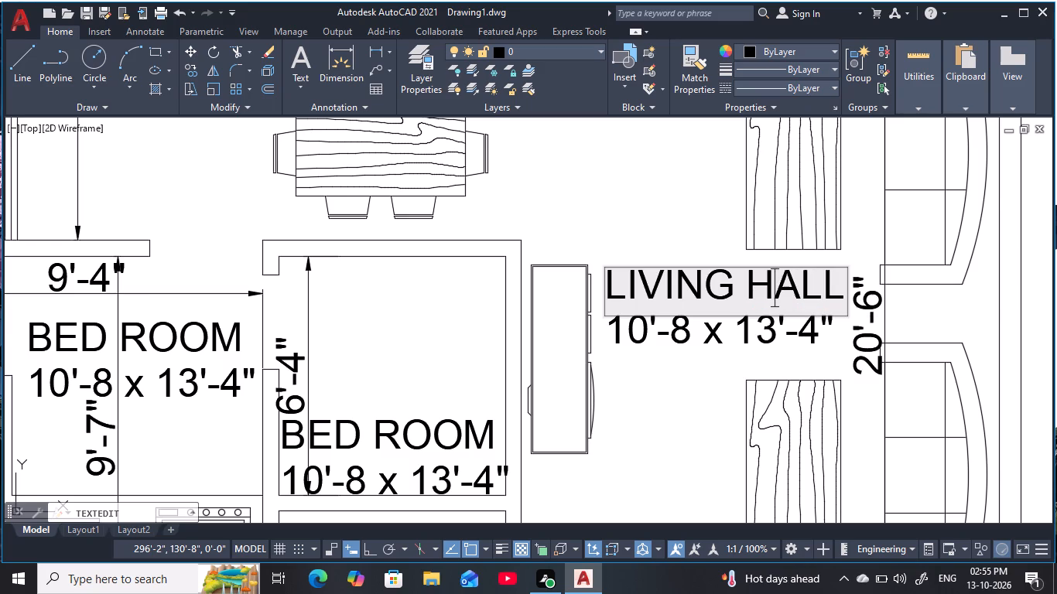
key(Return)
Set the first size in the LIVING HALL label's size line to 12'-8", including the inch mark.
double_click(786, 327)
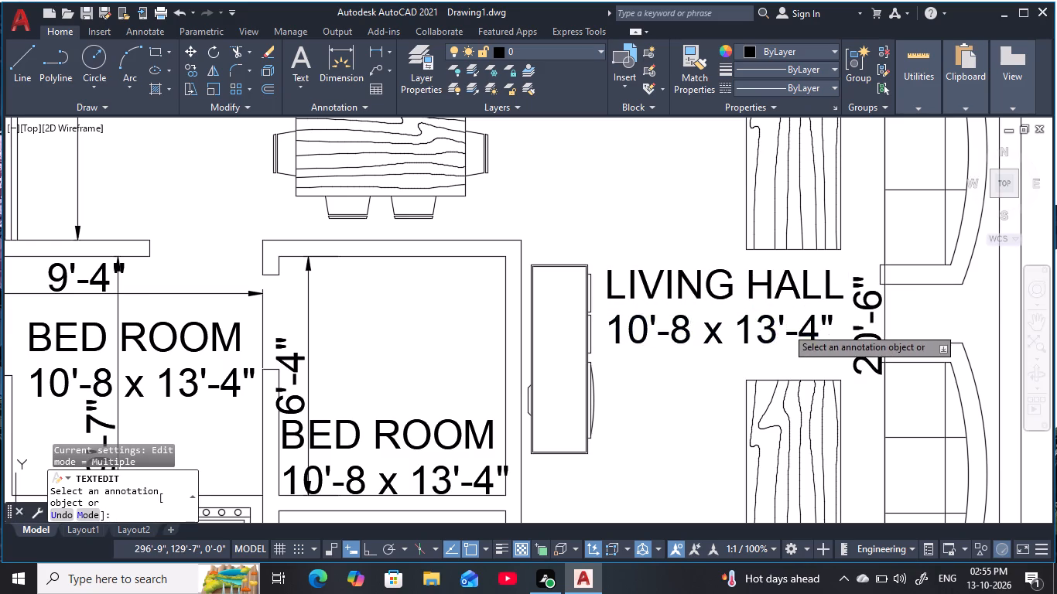
click(816, 334)
middle_drag(821, 334, 823, 324)
scroll(823, 315, down, 1)
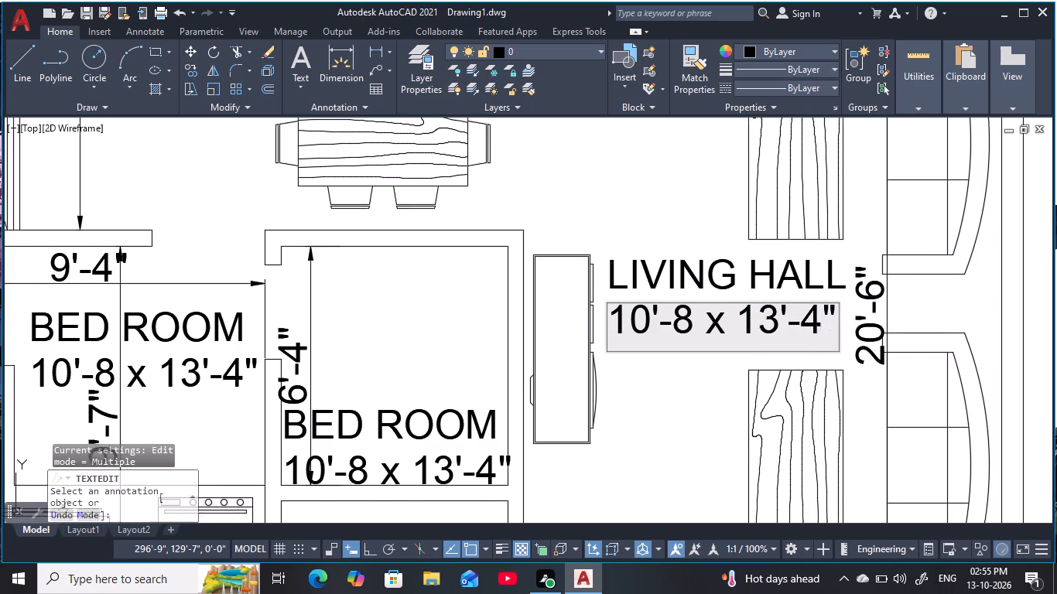
scroll(823, 315, down, 1)
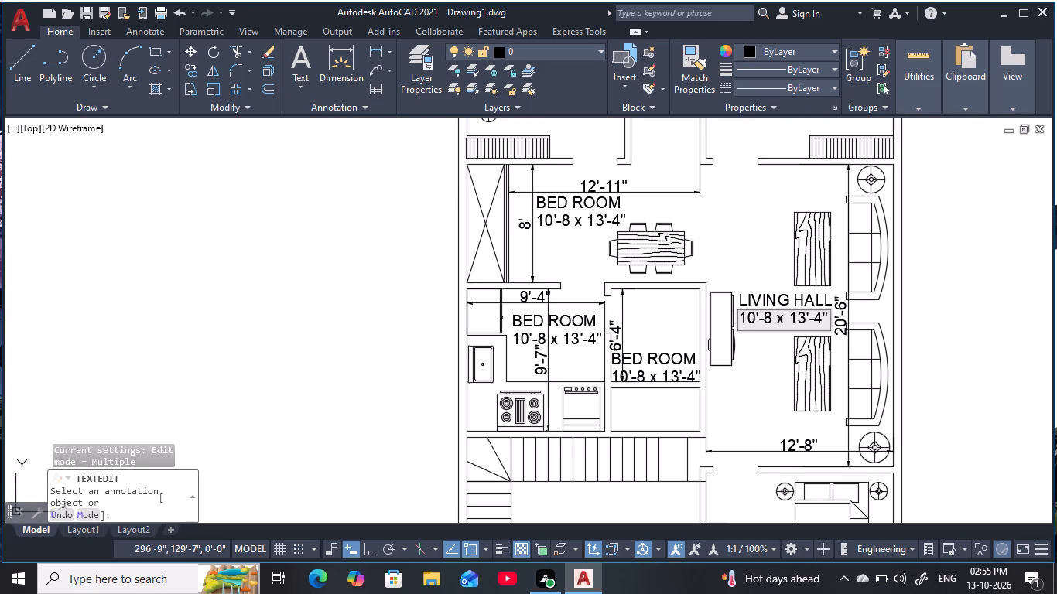
click(771, 320)
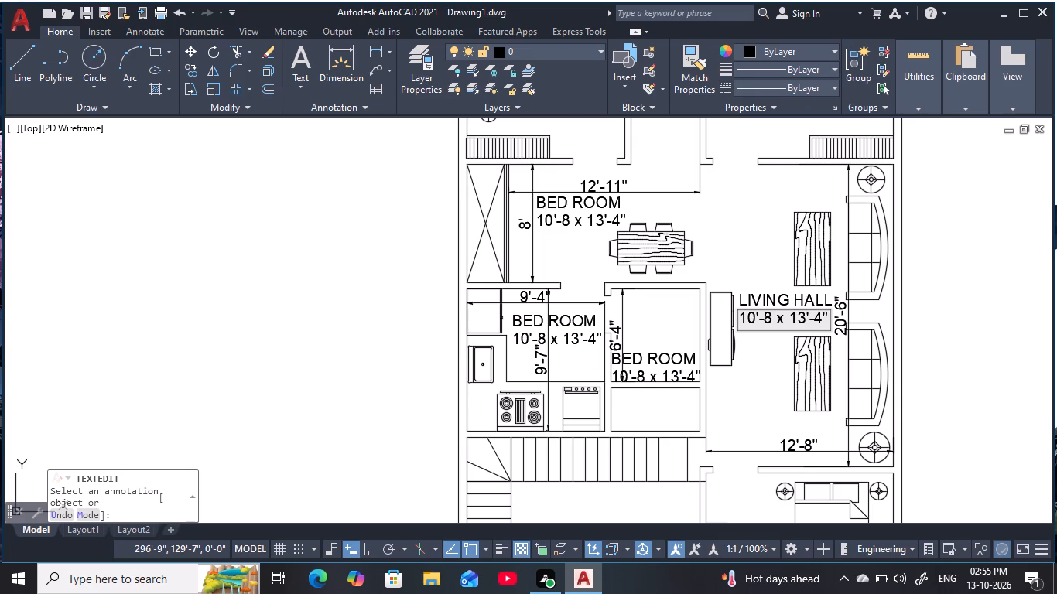
key(shift+quotedbl)
scroll(768, 323, up, 2)
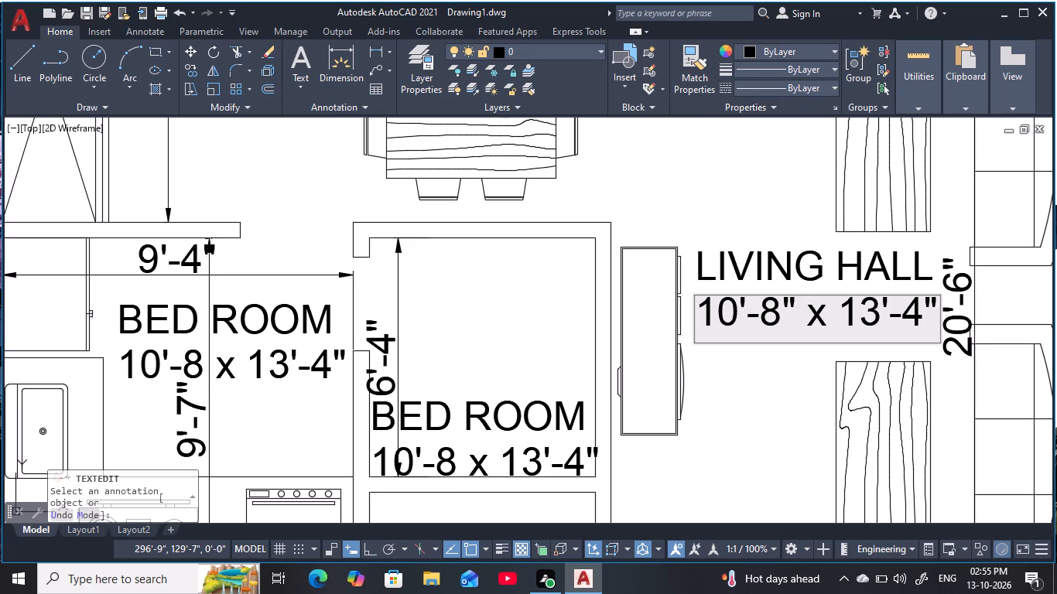
click(741, 312)
key(BackSpace)
key(2)
Set the second size in the LIVING HALL label to 20'-6", making the line read 12'-8" x 20'-6".
scroll(761, 312, down, 2)
middle_drag(814, 326, 783, 299)
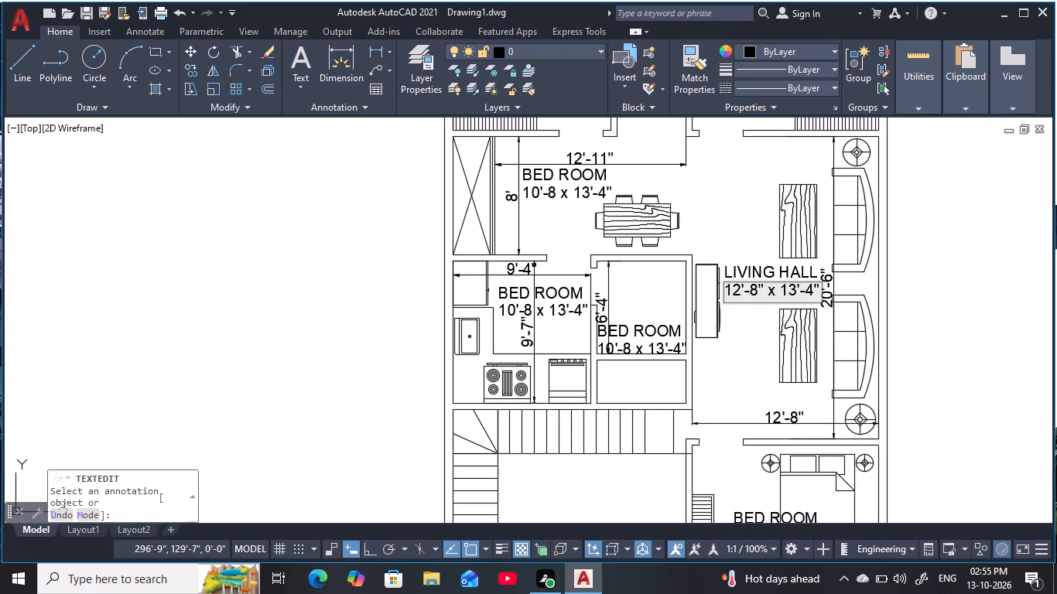
scroll(815, 301, up, 2)
click(811, 274)
key(BackSpace)
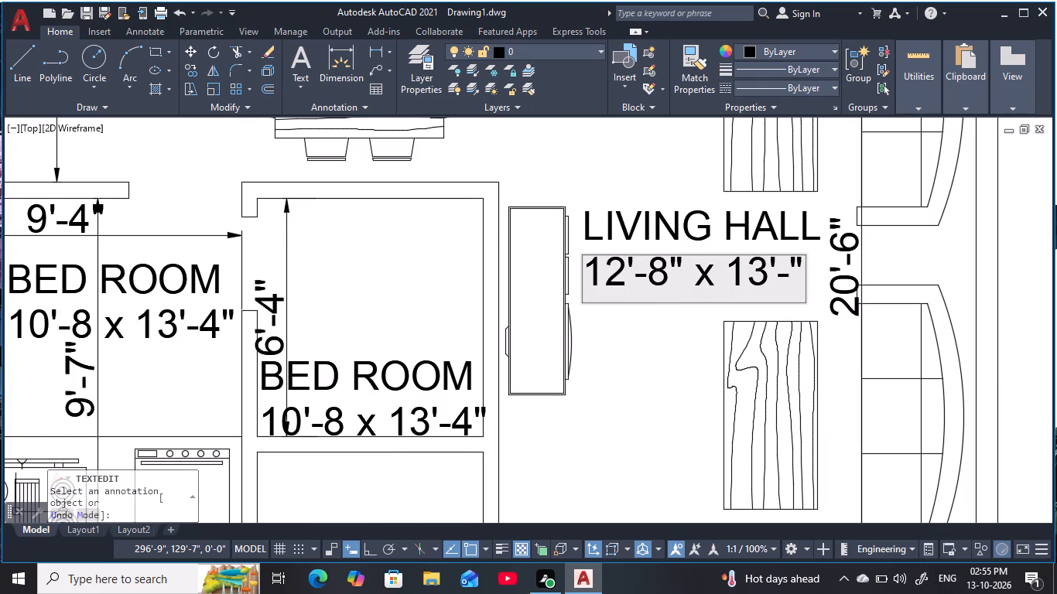
key(6)
click(771, 268)
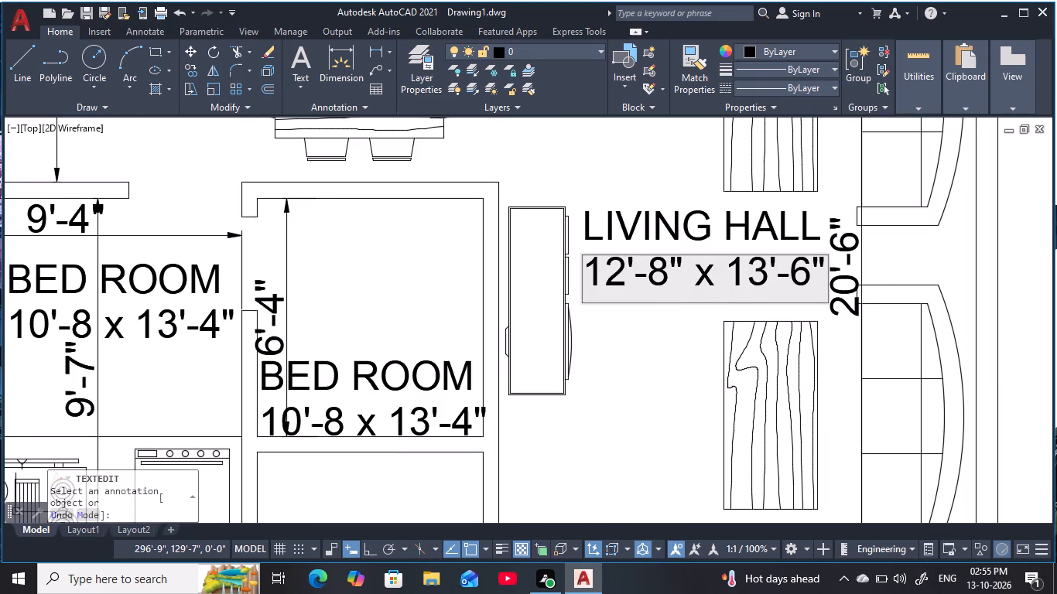
key(BackSpace)
key(BackSpace)
text(20)
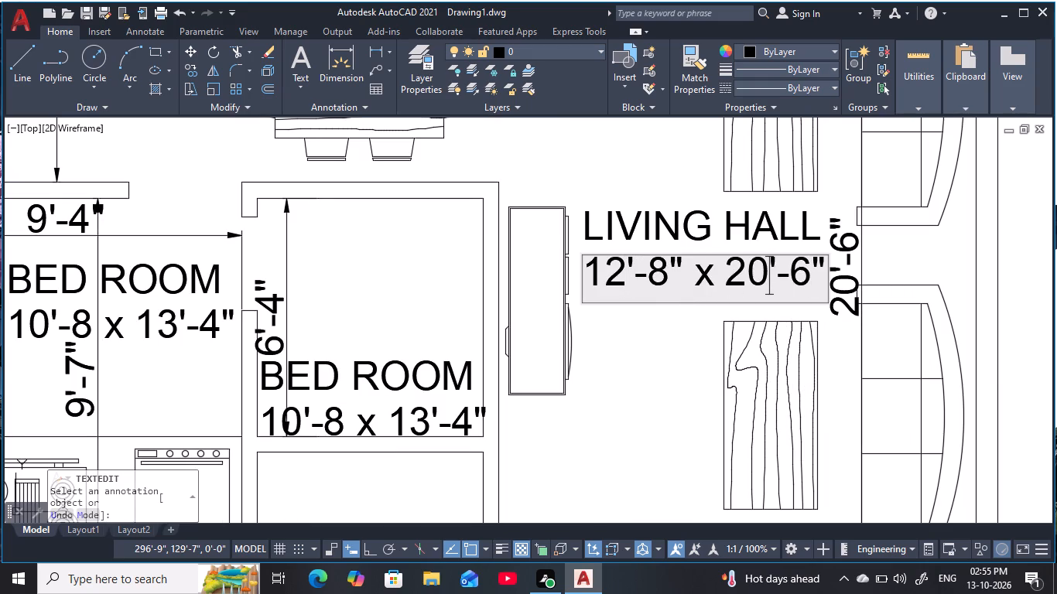
key(Return)
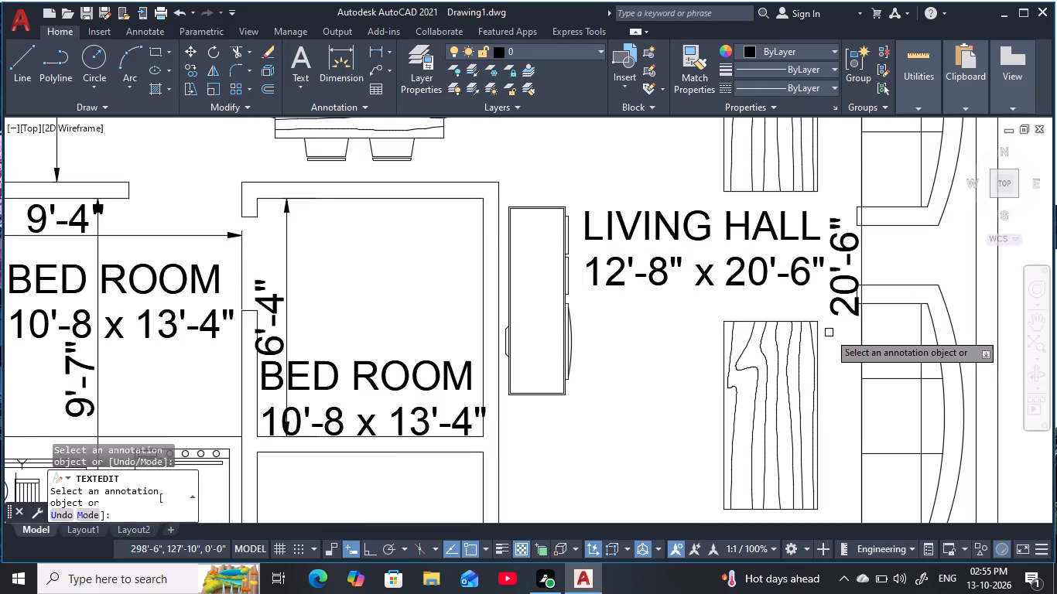
Erase the vertical 20'-6" and horizontal 12'-8" dimensions inside the living hall.
scroll(818, 333, down, 2)
middle_drag(816, 328, 824, 273)
click(836, 261)
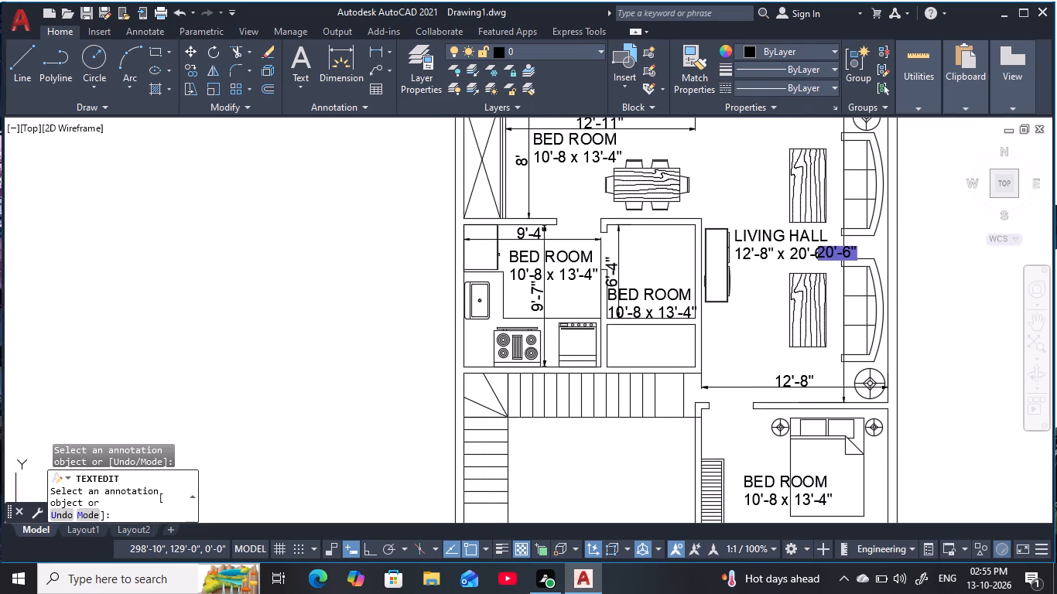
key(Escape)
key(Escape)
key(Escape)
key(Escape)
key(Escape)
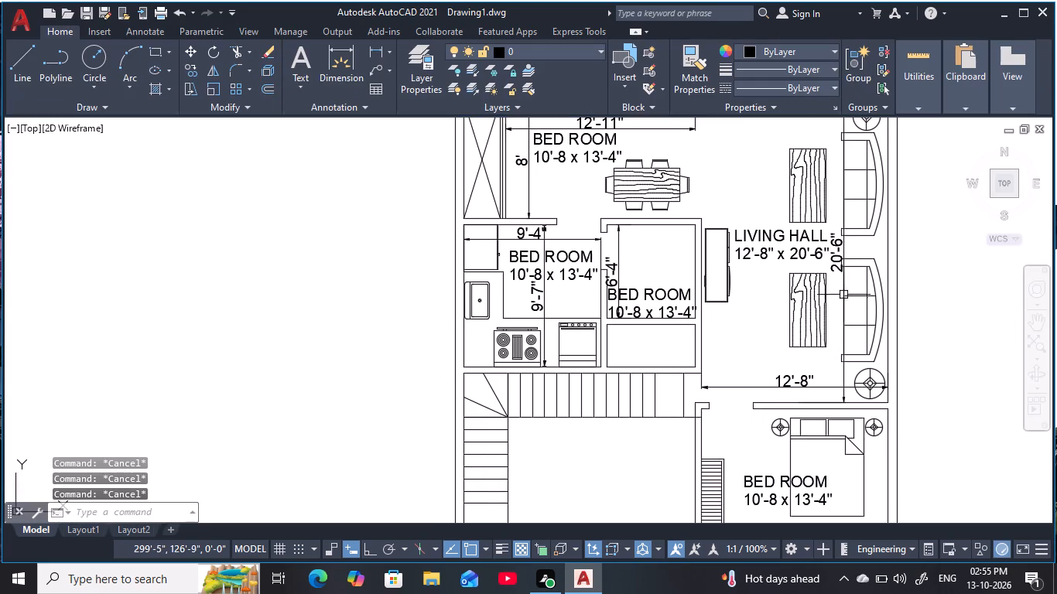
key(Escape)
click(847, 289)
key(e)
key(space)
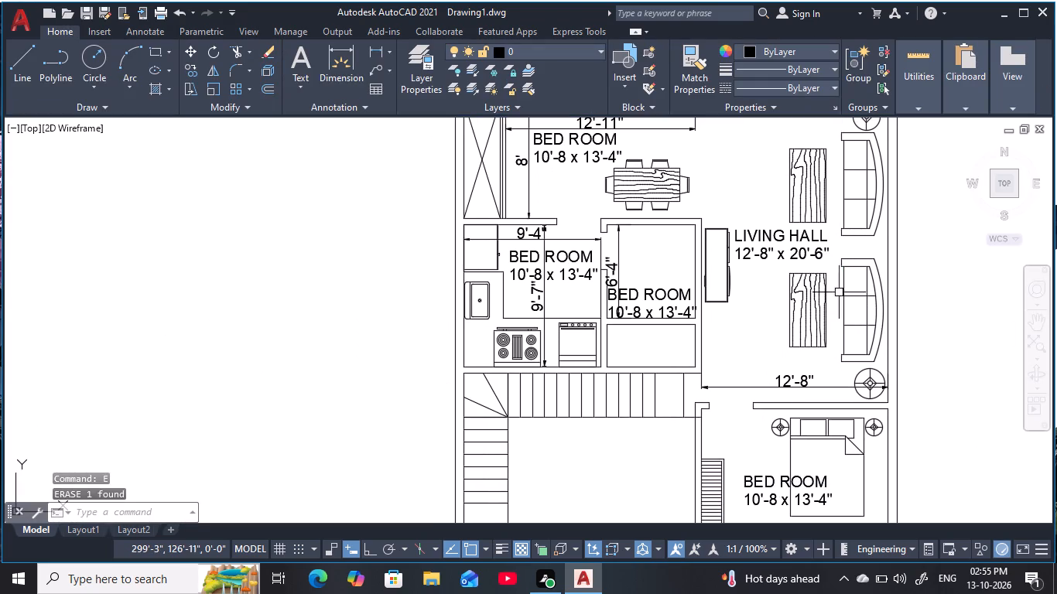
click(771, 386)
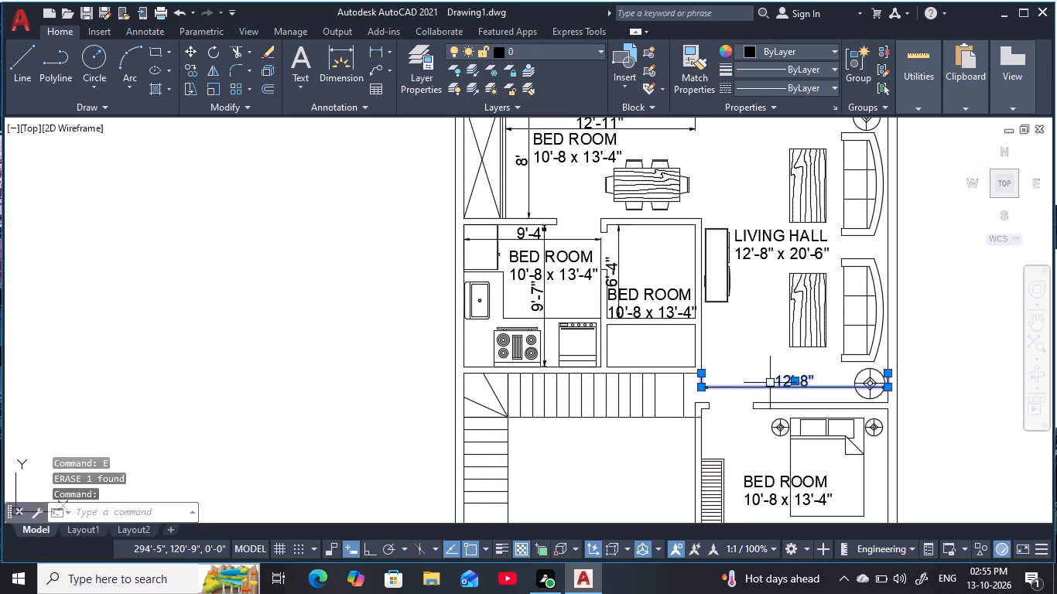
key(e)
key(space)
Change the room name in the label beside the dining table to DINING.
middle_drag(609, 203, 683, 304)
scroll(676, 274, up, 1)
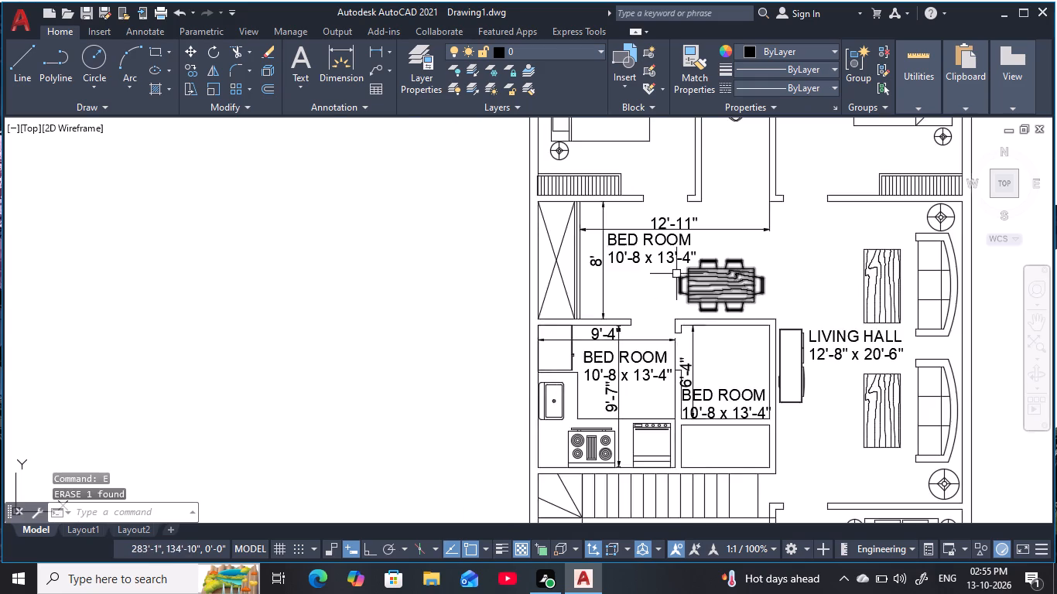
scroll(676, 274, up, 1)
key(Escape)
scroll(686, 227, down, 1)
middle_drag(686, 227, 693, 258)
key(Escape)
click(686, 234)
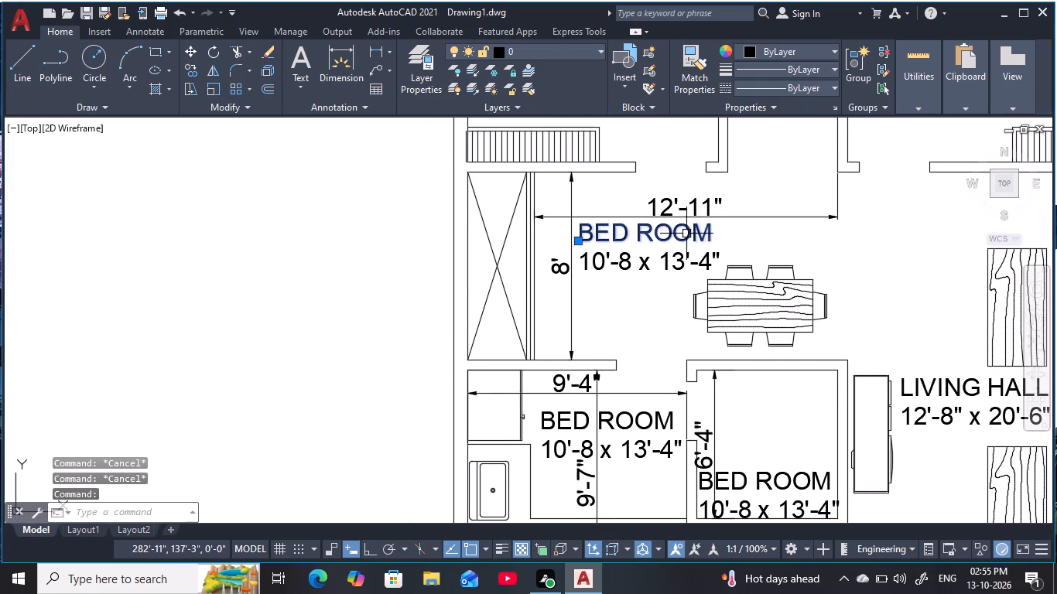
double_click(690, 237)
double_click(711, 237)
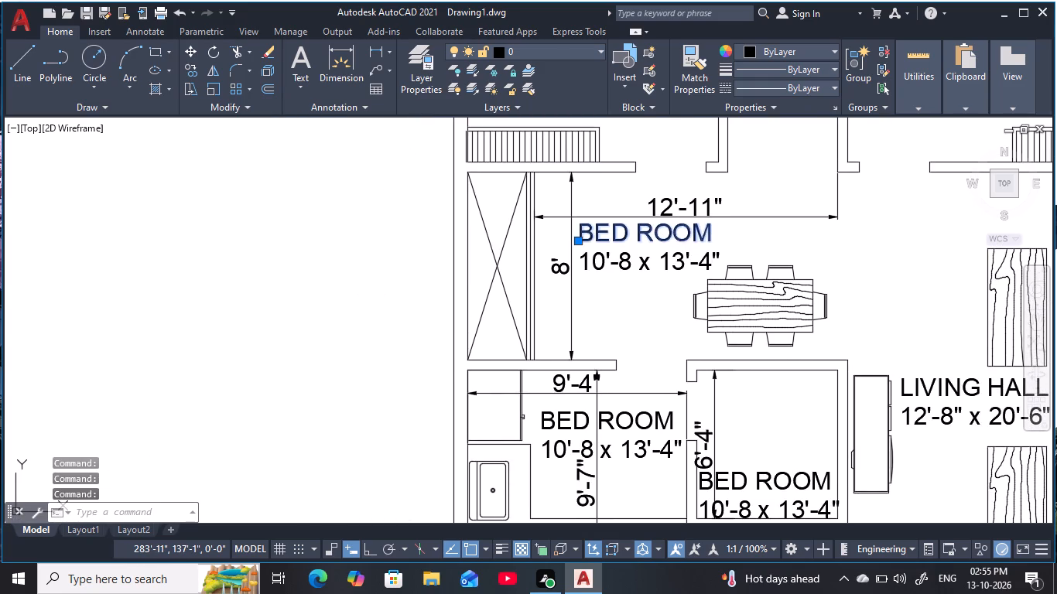
key(BackSpace)
key(d)
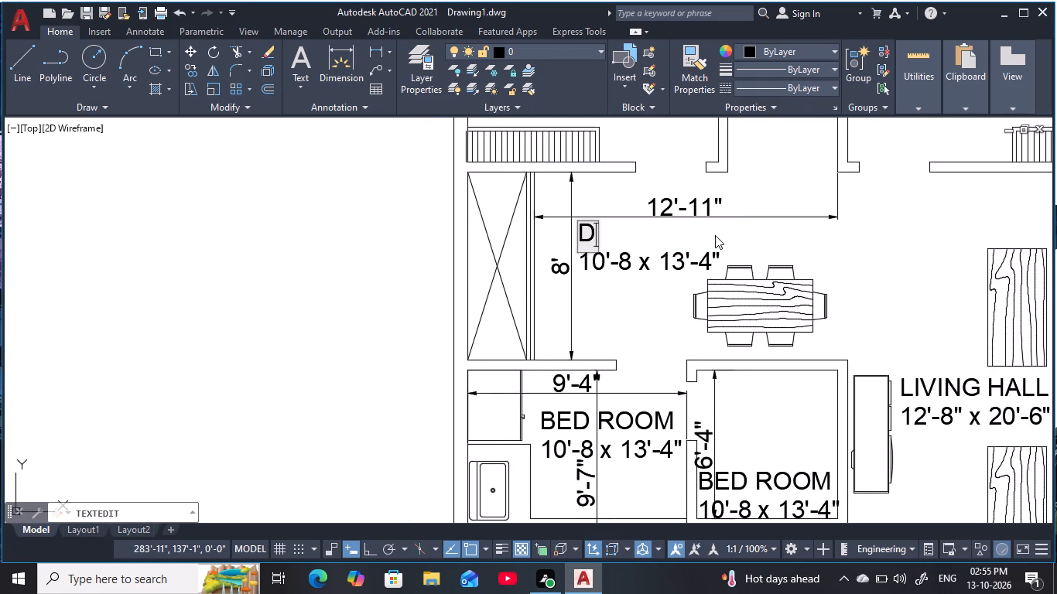
text(ININ)
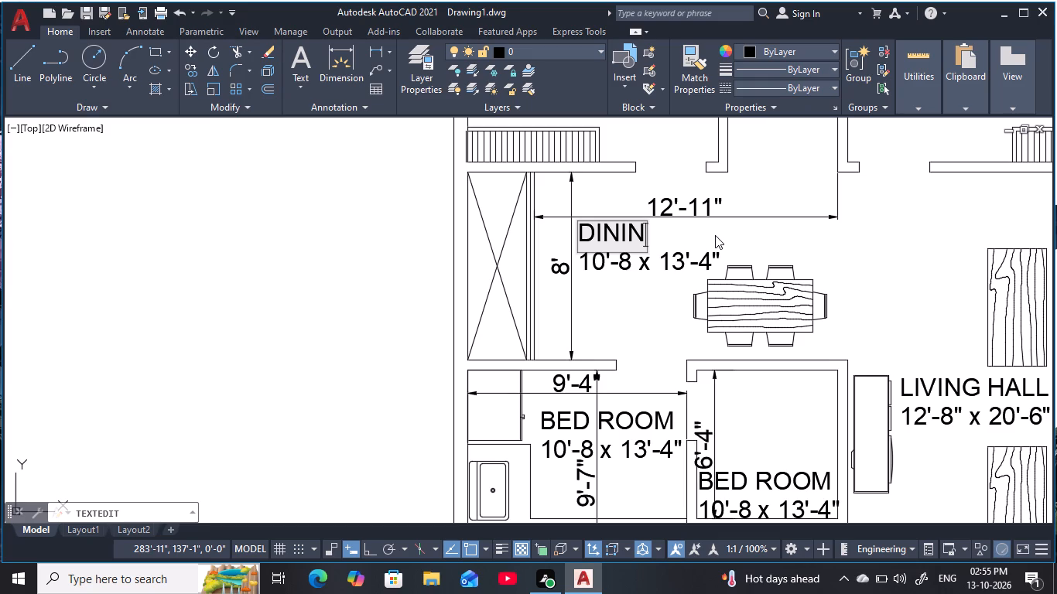
key(g)
key(Return)
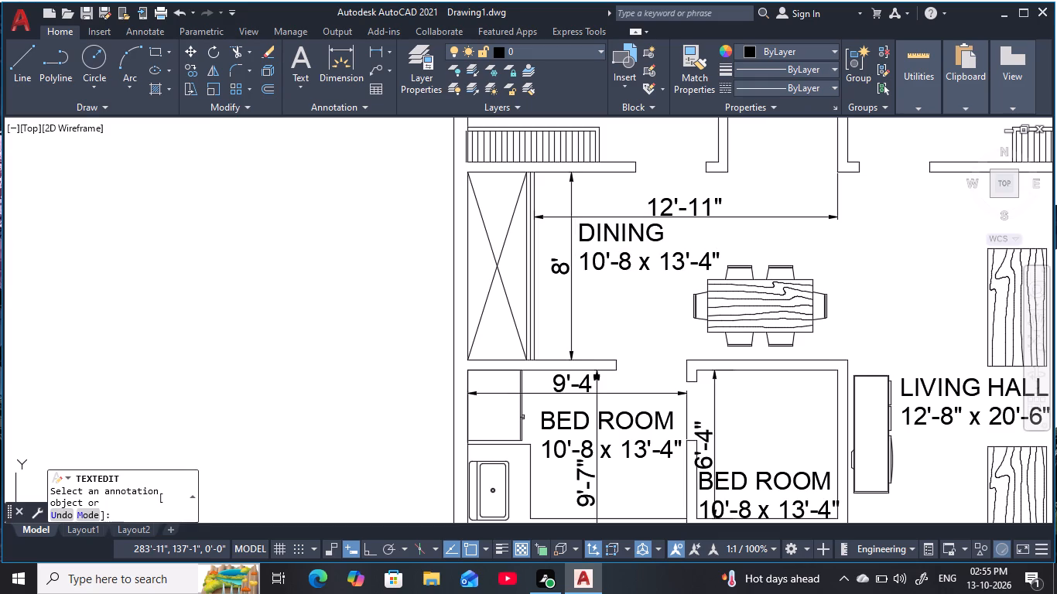
Set the second size in the DINING label's size line to 8'-0".
double_click(682, 261)
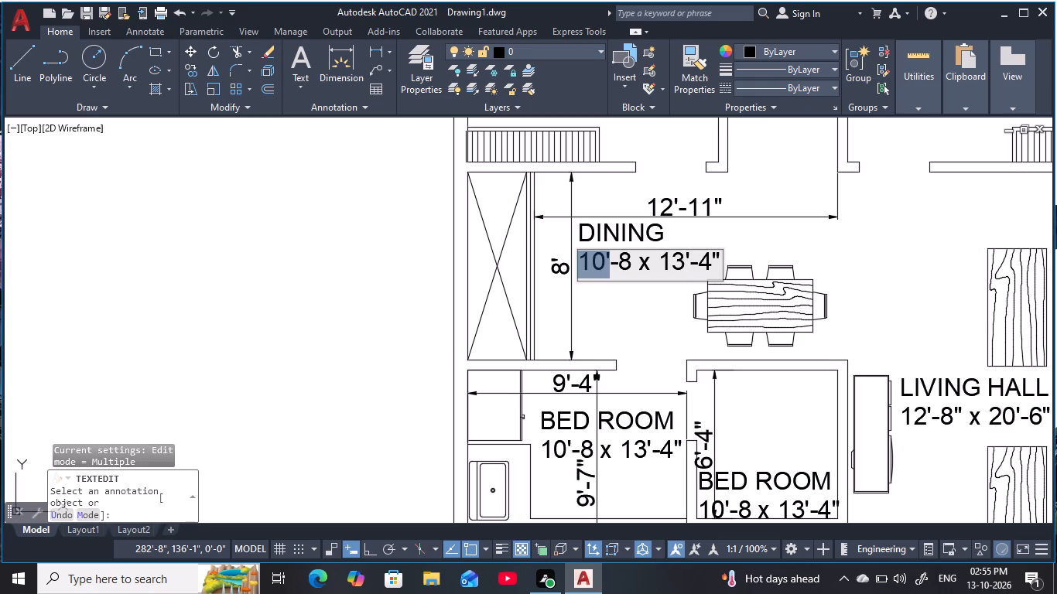
click(714, 265)
key(BackSpace)
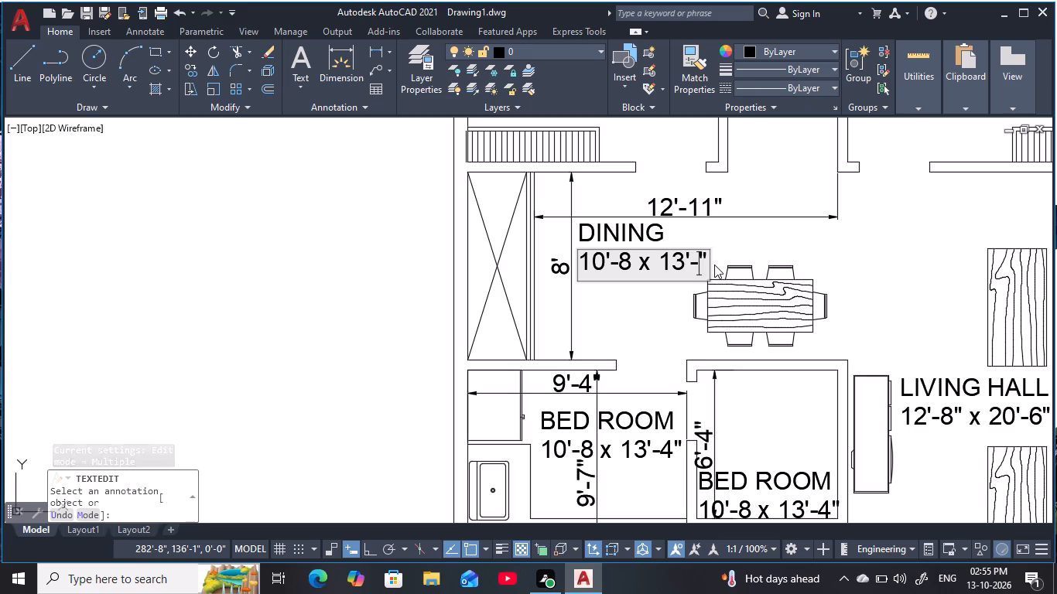
key(0)
click(682, 264)
key(BackSpace)
key(BackSpace)
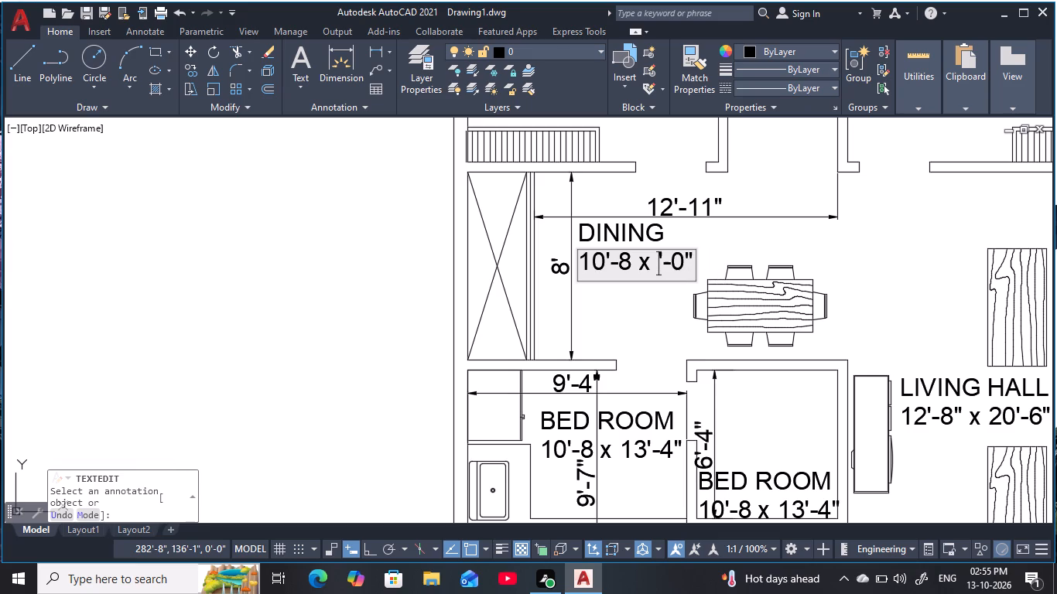
key(8)
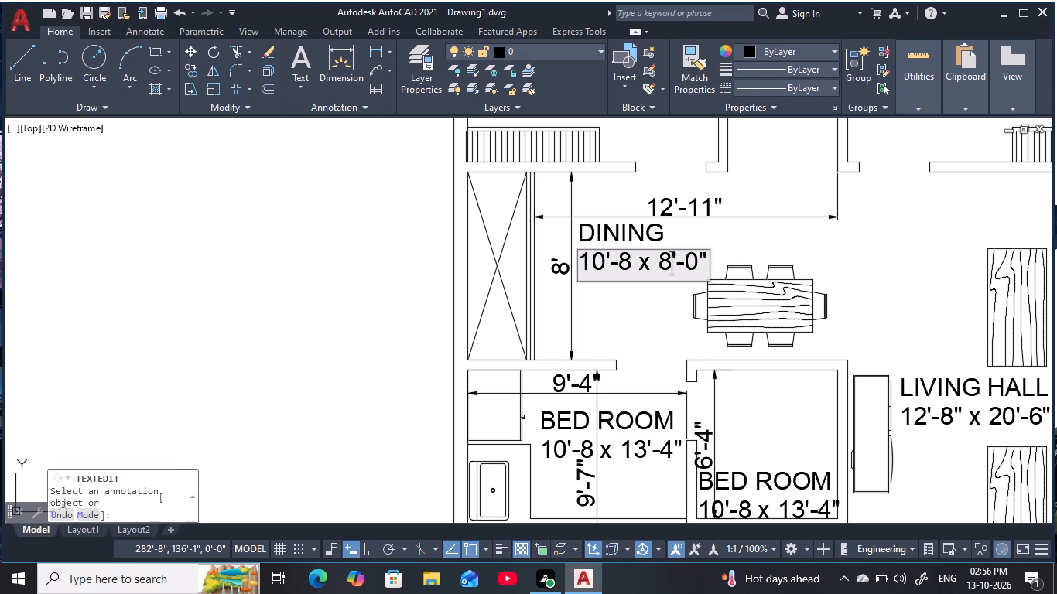
Set the first size in the DINING label to 12'-11, making the line read 12'-11 x 8'-0".
click(632, 265)
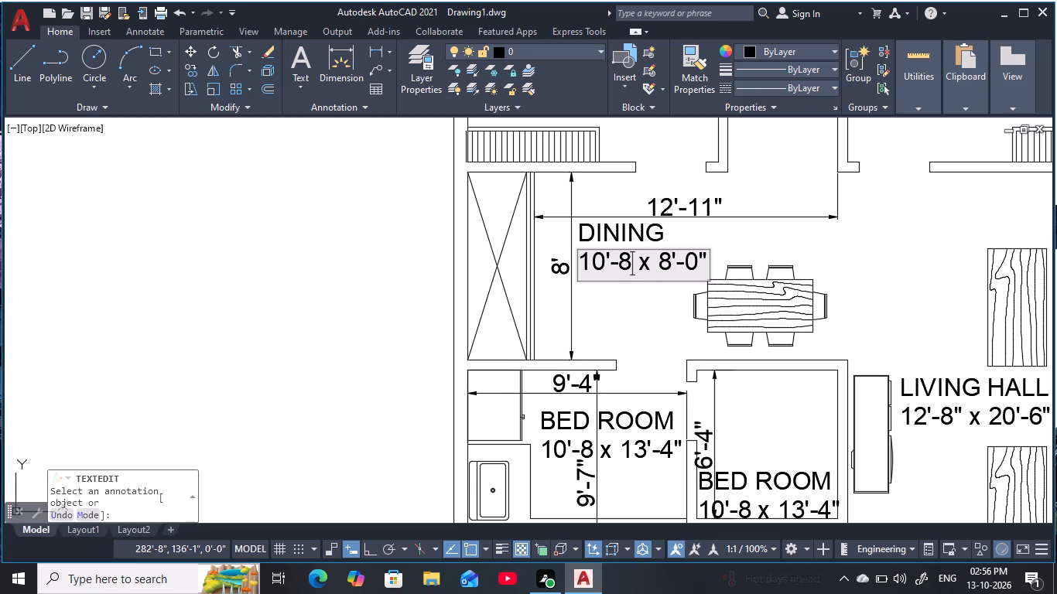
key(BackSpace)
text(11)
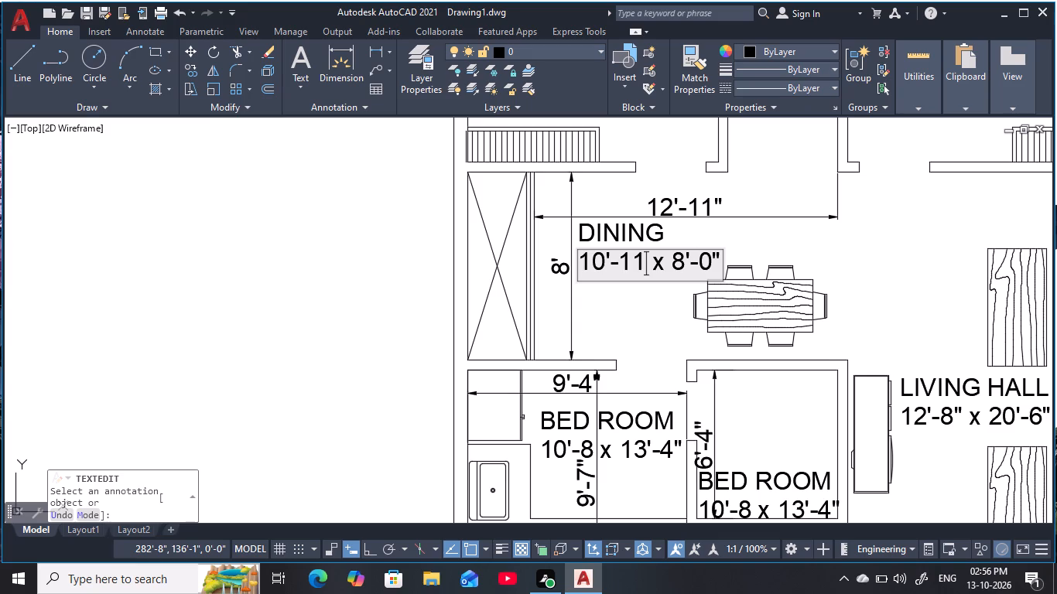
click(604, 259)
key(BackSpace)
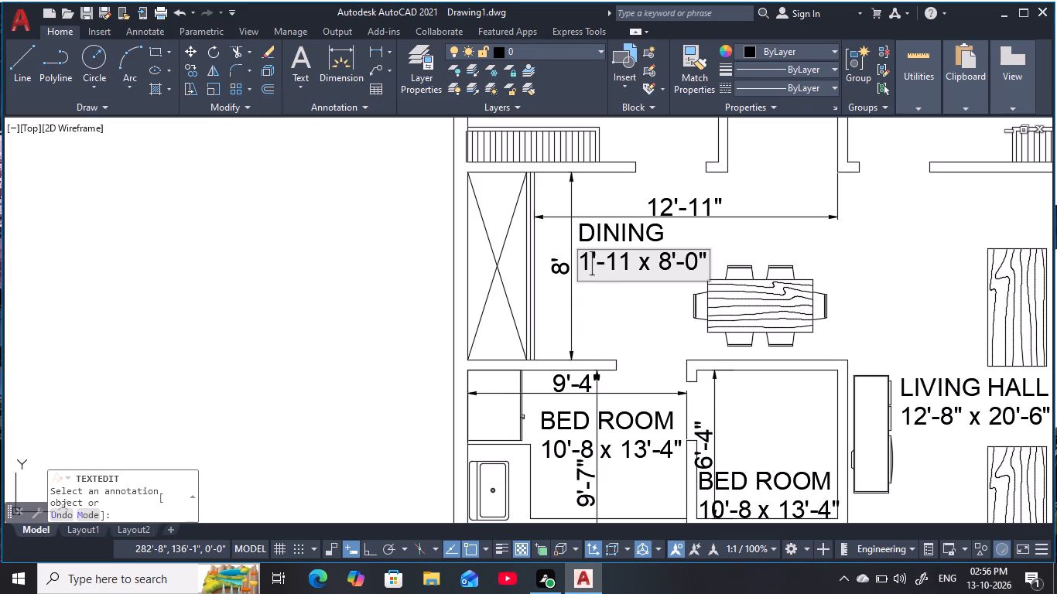
key(2)
key(Return)
Erase the horizontal 12'-11" and vertical 8' dimensions inside the dining area.
scroll(624, 258, down, 1)
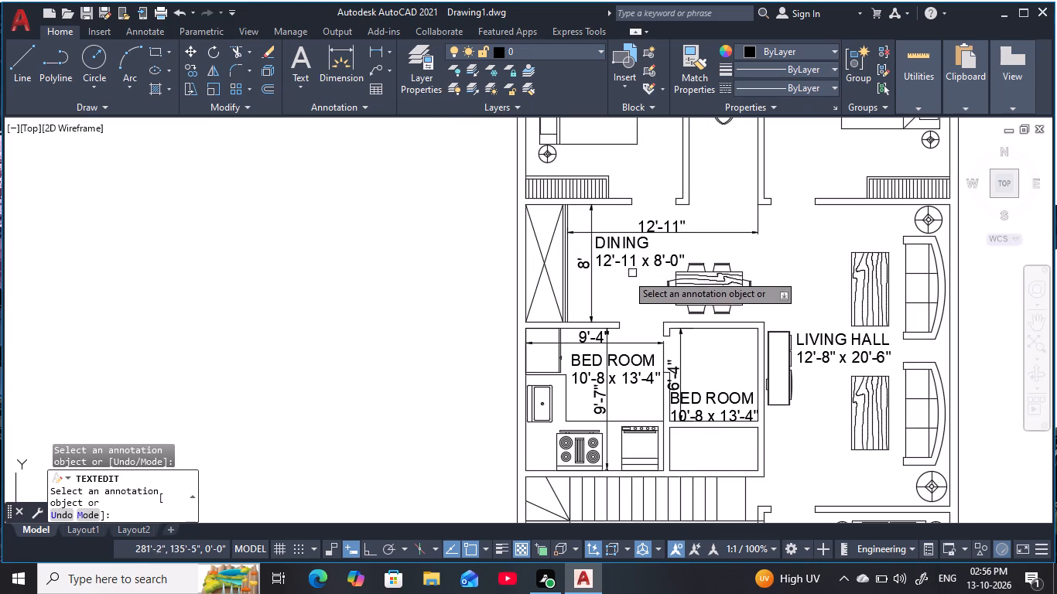
key(Escape)
key(Escape)
key(Escape)
click(594, 233)
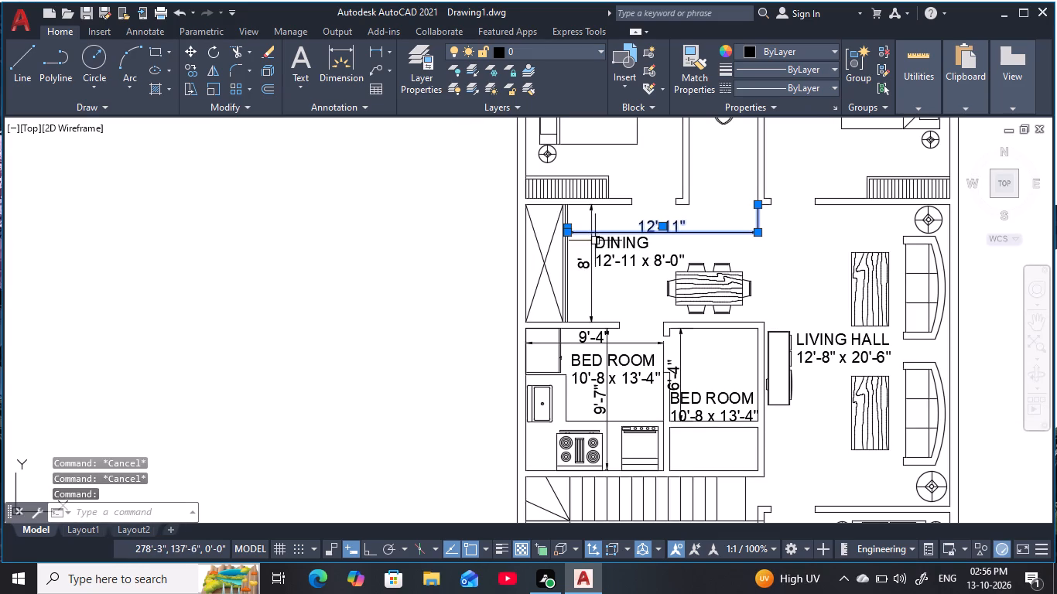
click(590, 269)
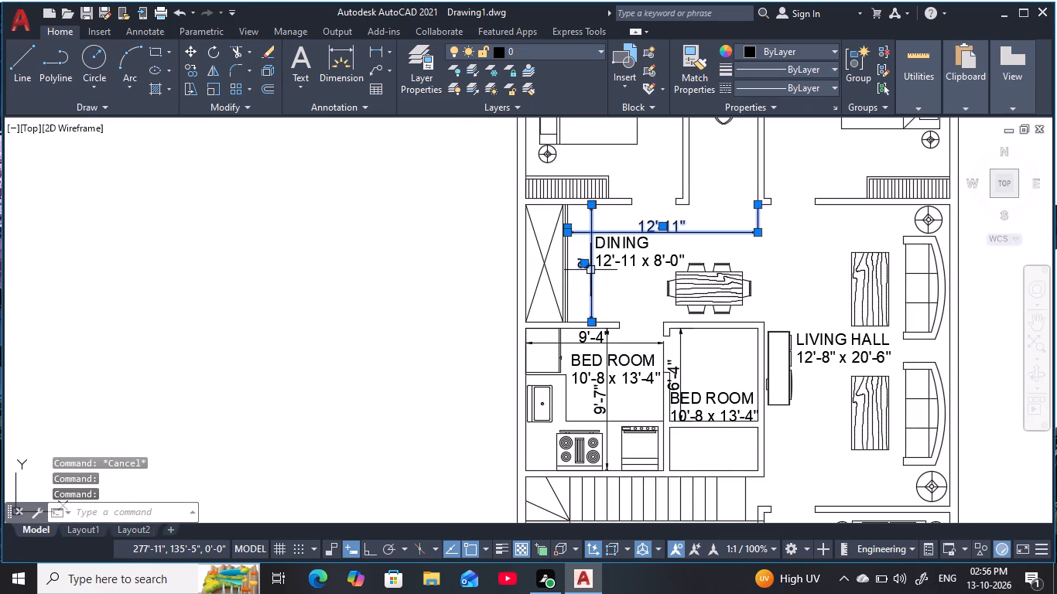
key(e)
key(space)
Change the room name in the label of the room with the stove and sink to KITCHEN.
scroll(631, 275, down, 2)
middle_drag(633, 275, 625, 236)
scroll(628, 239, up, 3)
middle_drag(627, 241, 628, 213)
scroll(617, 292, up, 1)
middle_drag(627, 284, 654, 199)
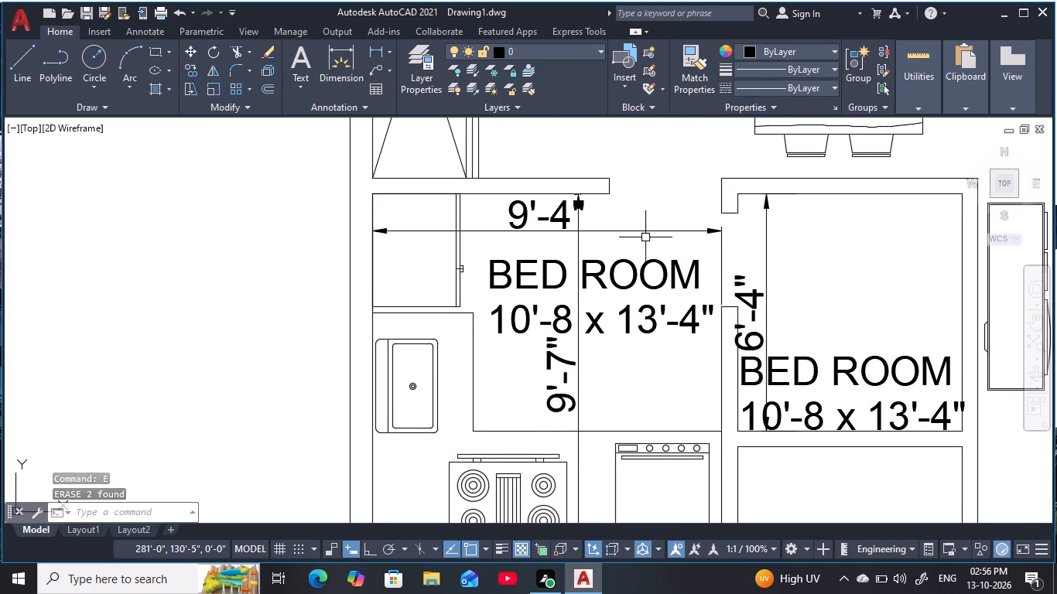
double_click(628, 271)
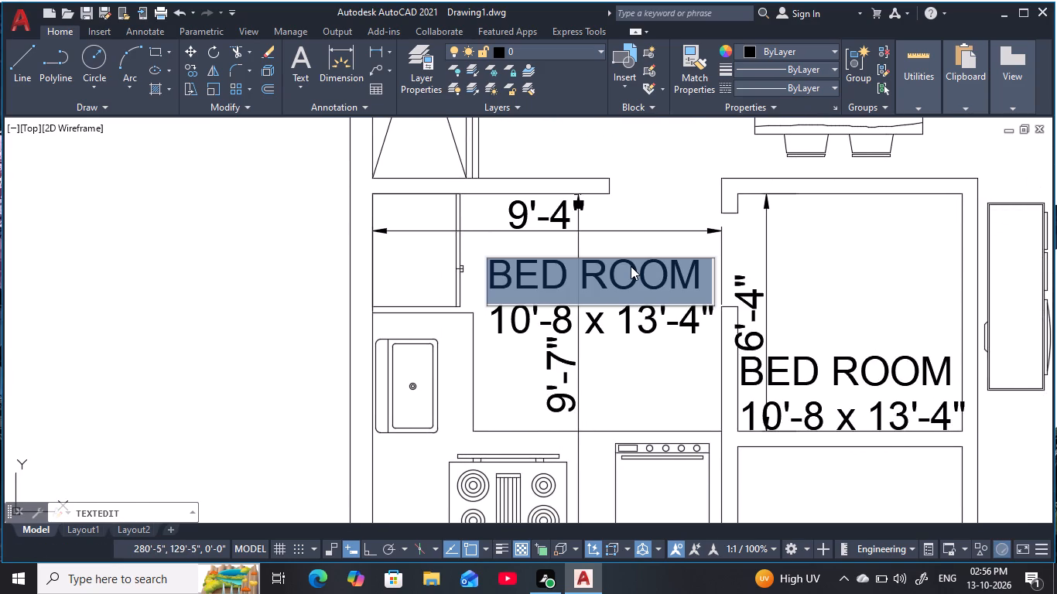
key(BackSpace)
text(KITCHEN)
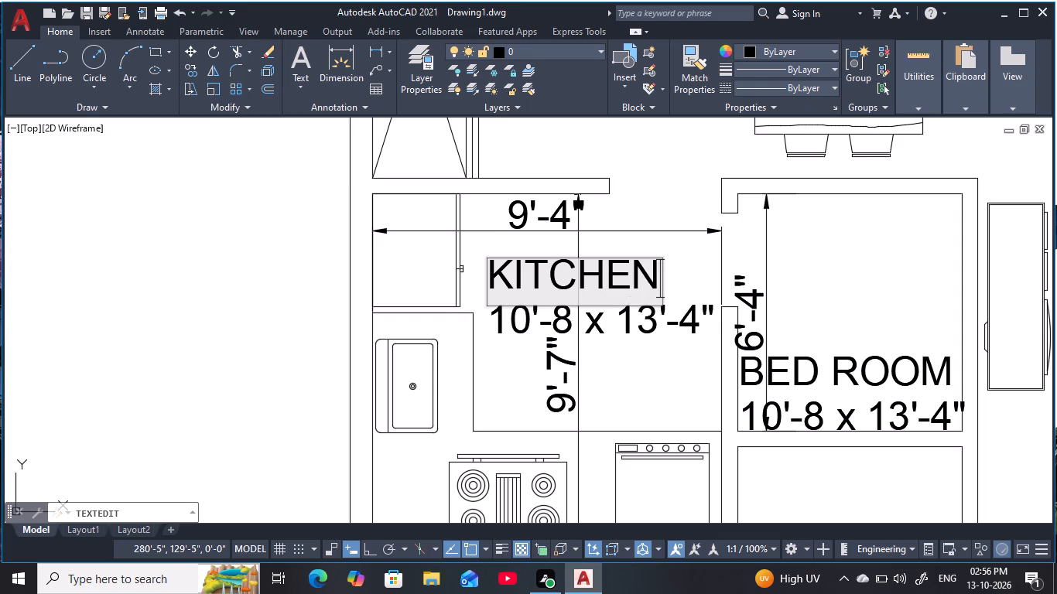
key(Return)
Set the second size in the KITCHEN label's size line to 9'-7".
double_click(693, 322)
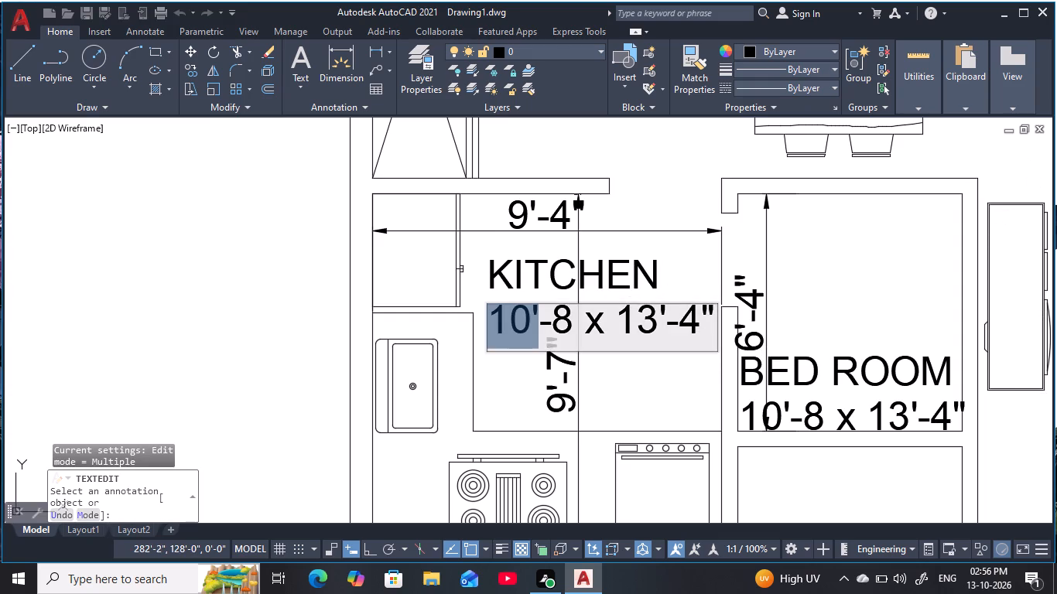
click(698, 319)
click(705, 330)
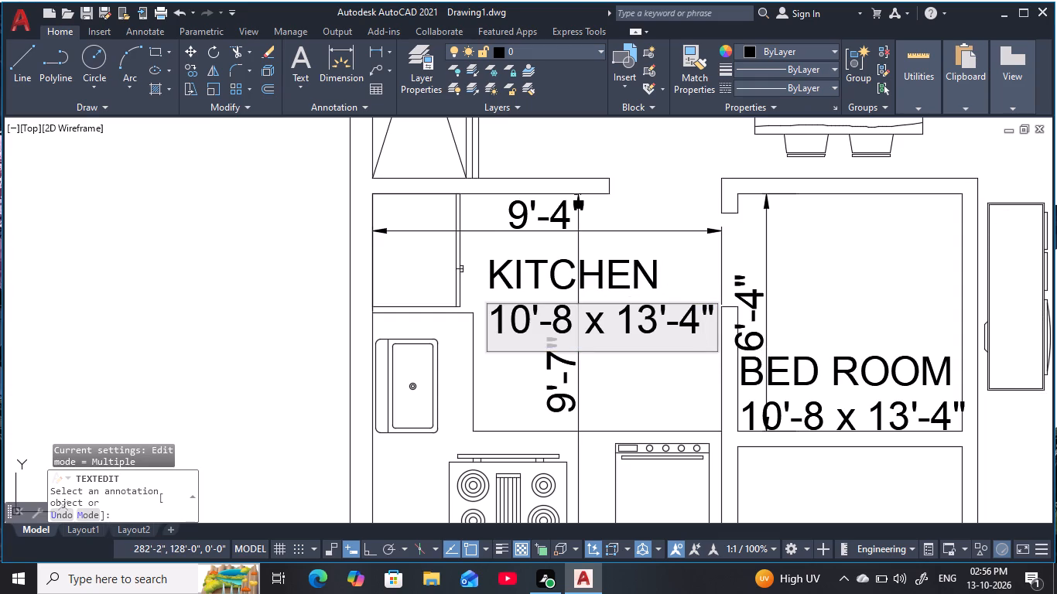
key(BackSpace)
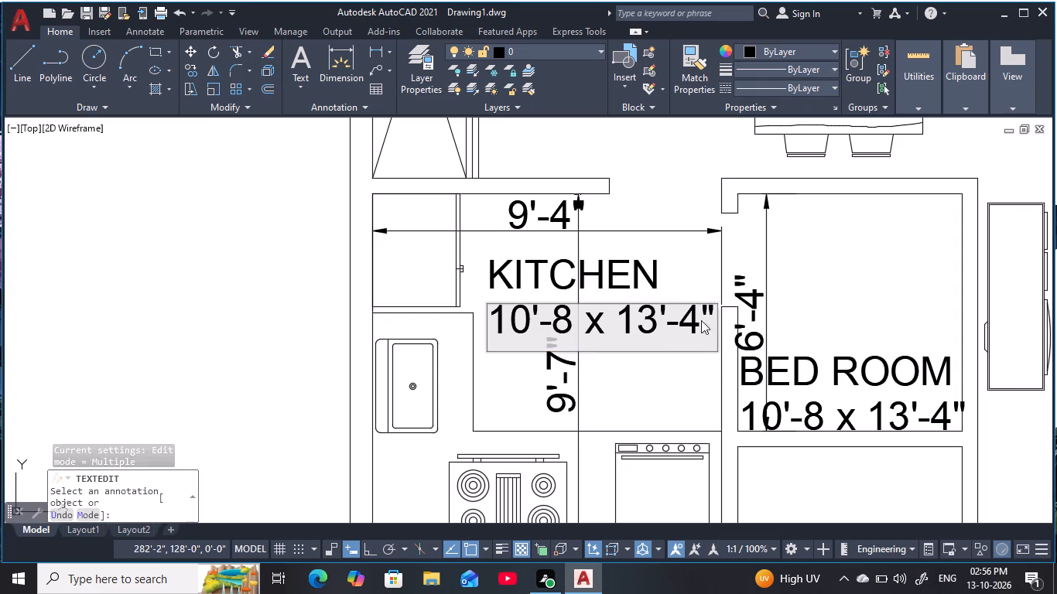
key(7)
click(662, 321)
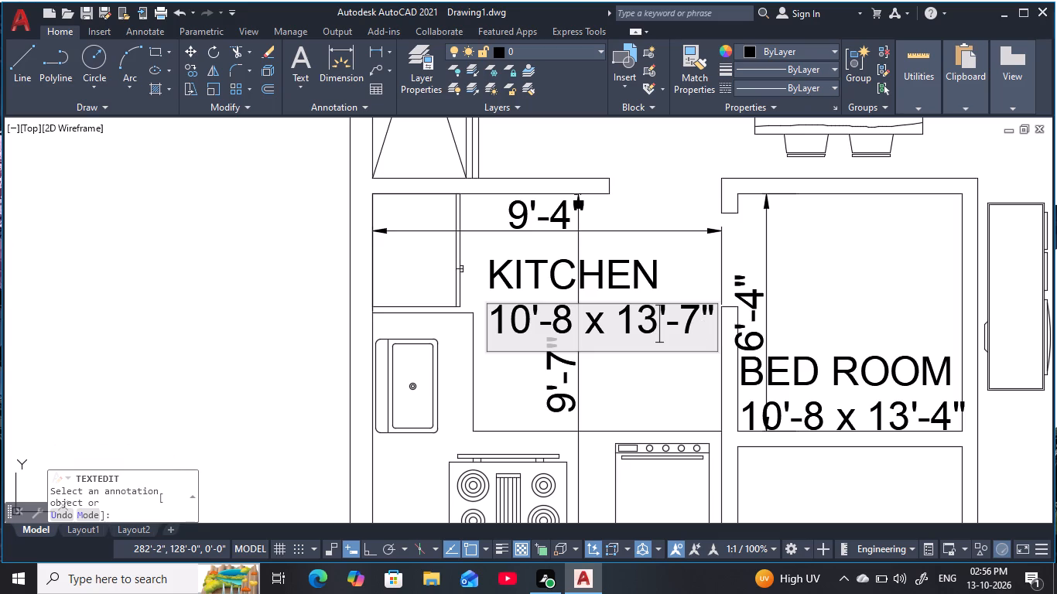
key(BackSpace)
key(BackSpace)
key(9)
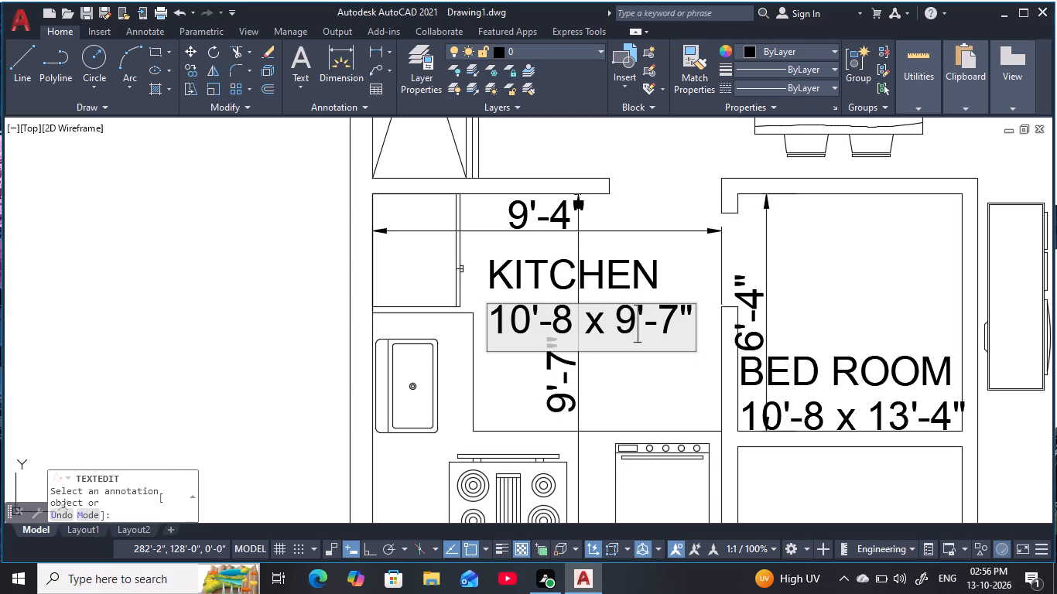
Set the first size in the KITCHEN label to 9'-4" with its inch mark, making the line read 9'-4" x 9'-7".
click(567, 321)
key(shift+quotedbl)
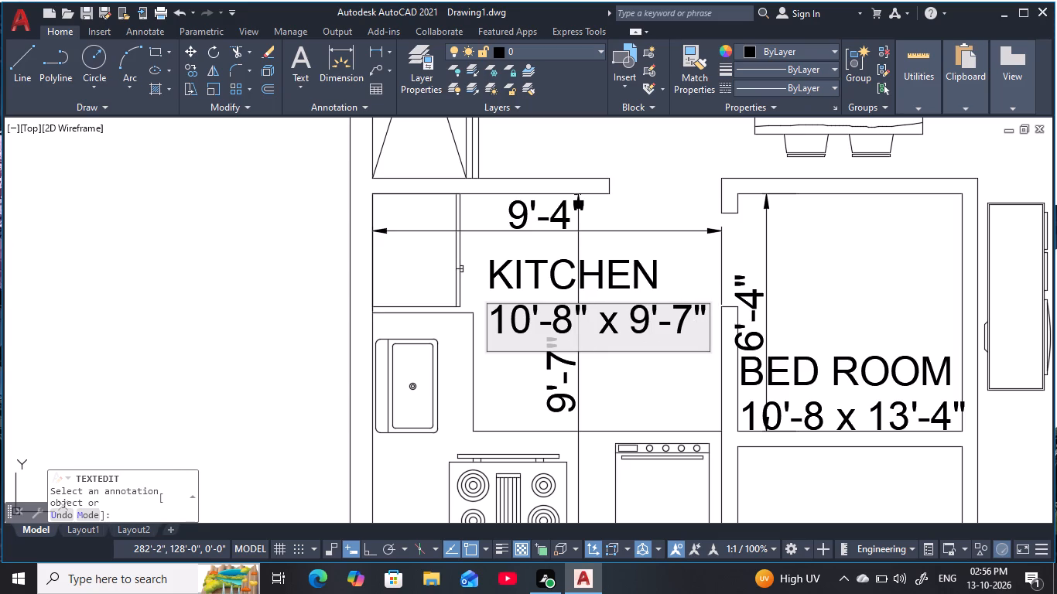
click(573, 323)
key(BackSpace)
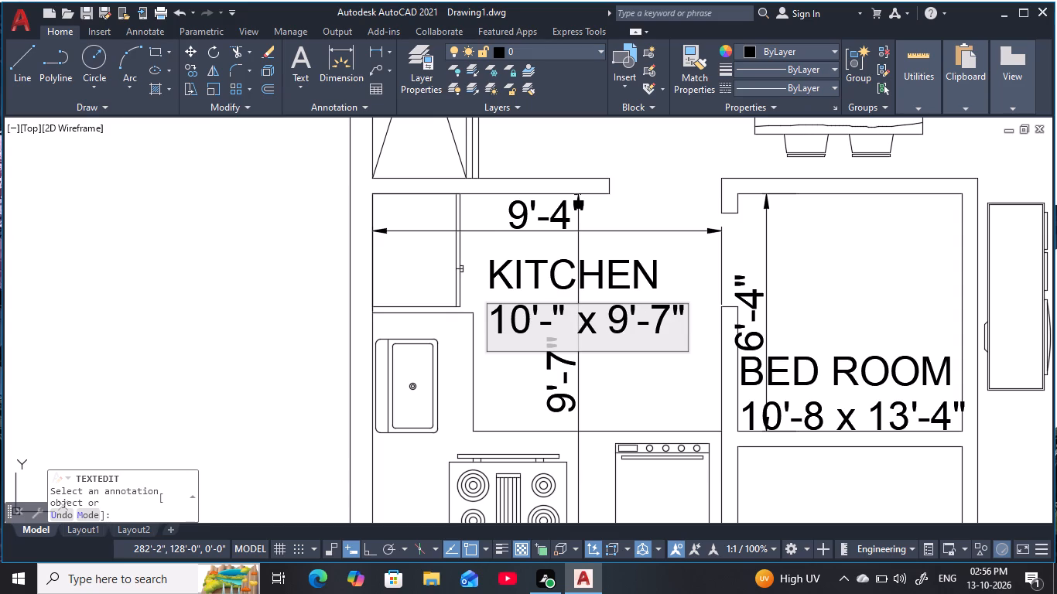
key(4)
click(535, 319)
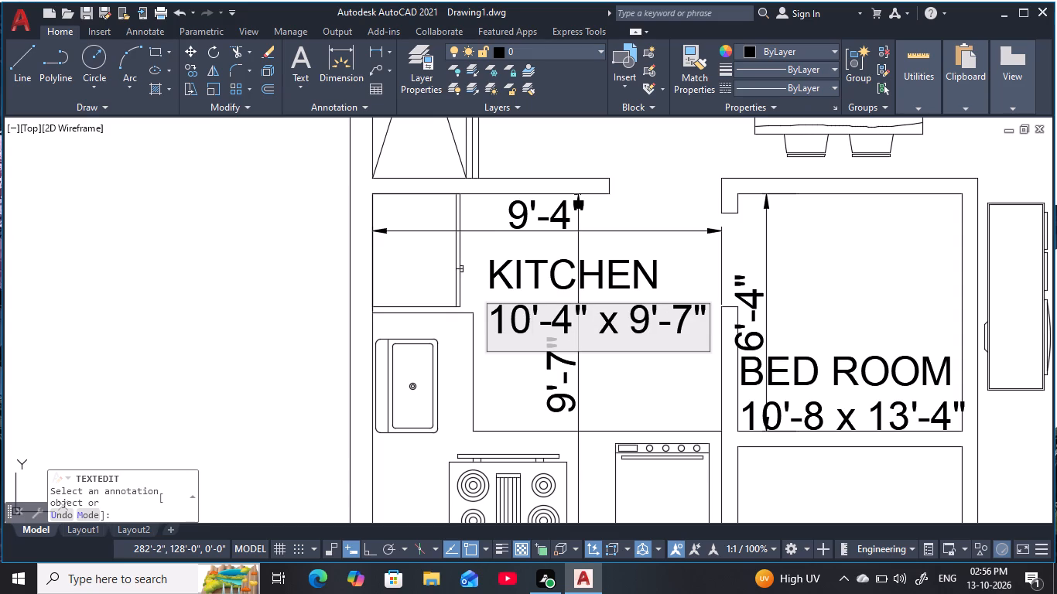
key(BackSpace)
key(BackSpace)
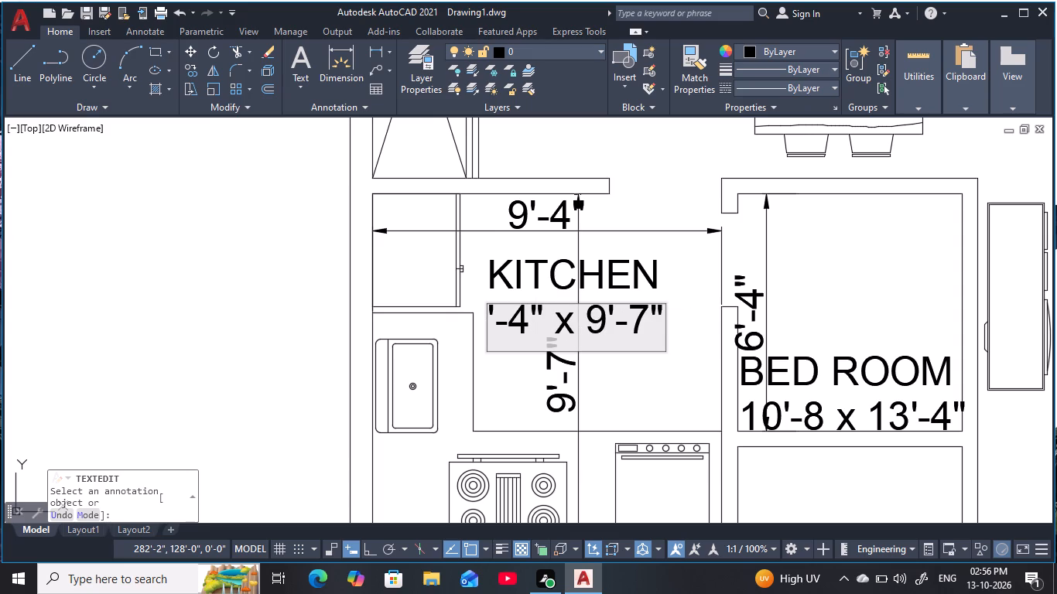
key(9)
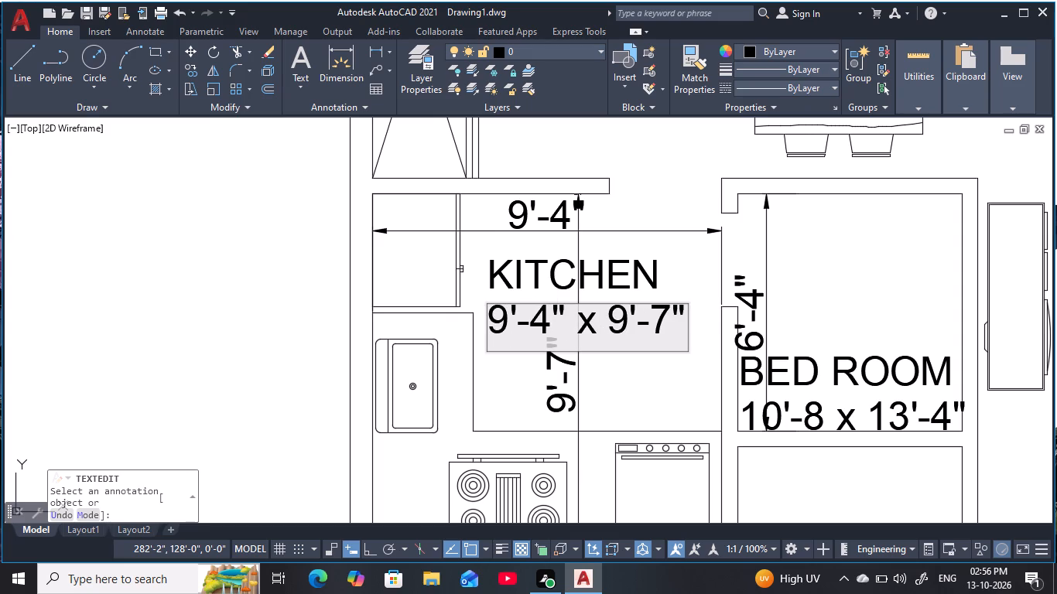
key(Return)
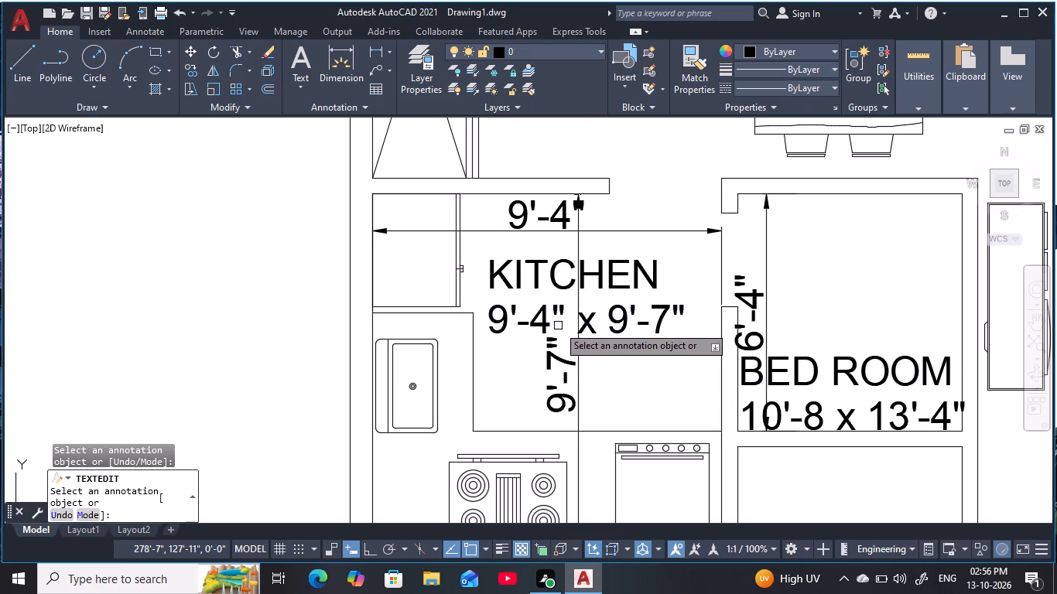
Swap the inch values in the KITCHEN label's size line so that it reads 9'-7" x 9'-4".
double_click(553, 323)
click(551, 323)
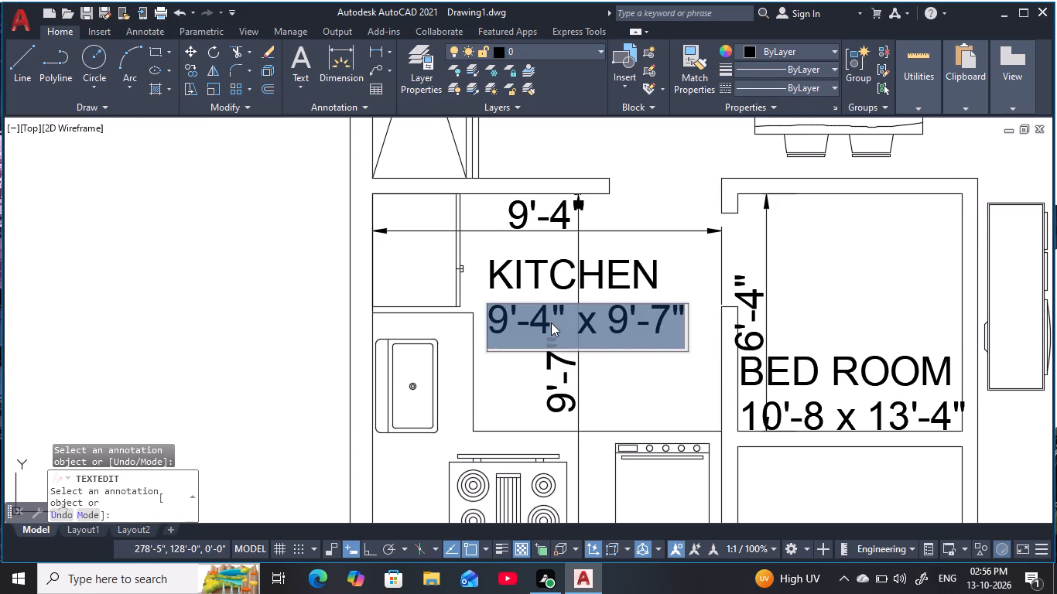
click(551, 322)
key(BackSpace)
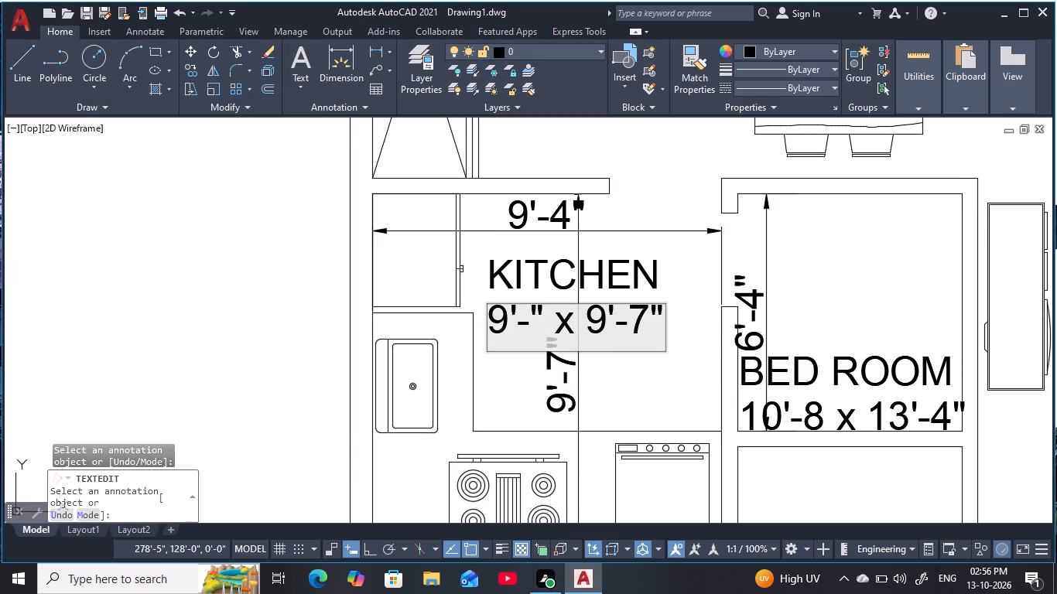
key(7)
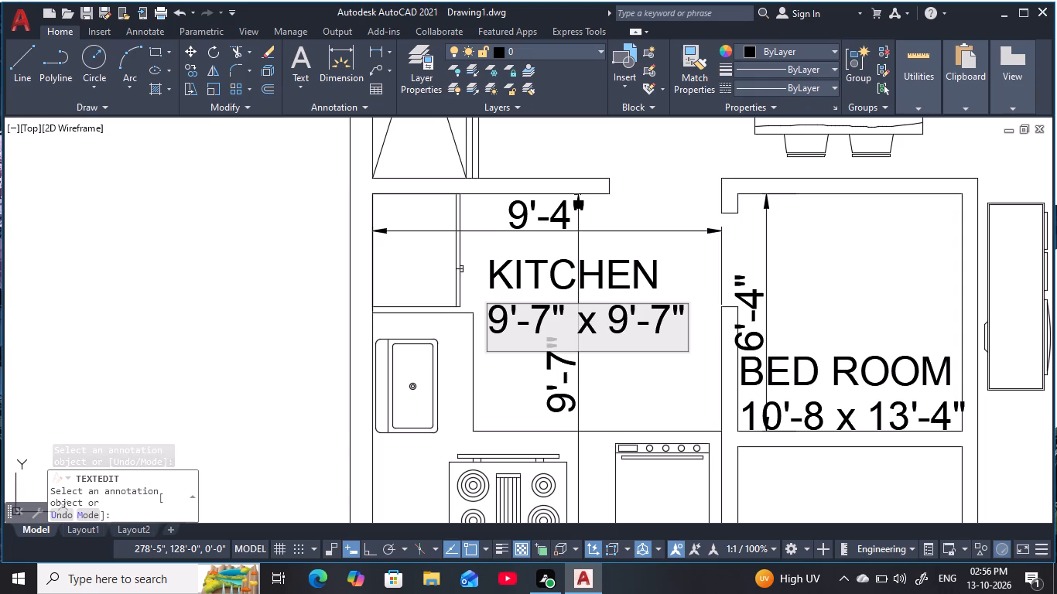
click(666, 326)
key(BackSpace)
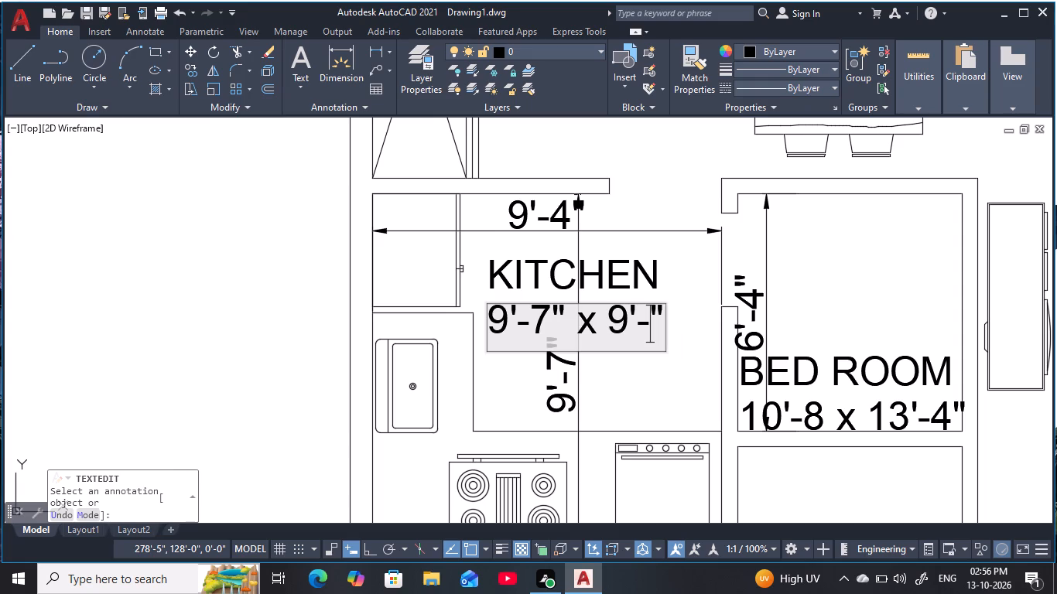
key(4)
key(Return)
scroll(663, 319, down, 1)
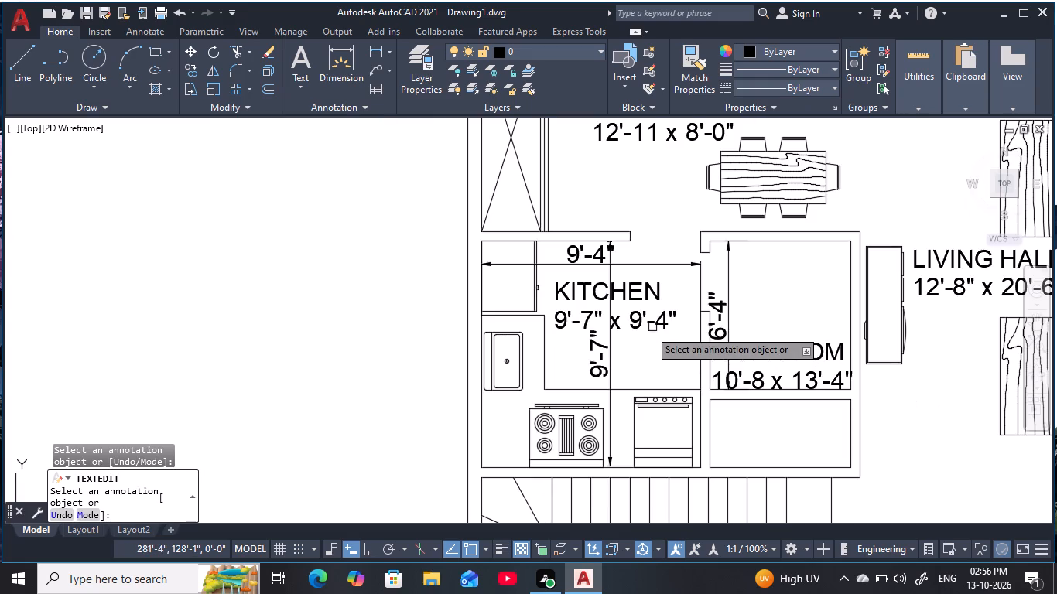
key(Escape)
key(Escape)
key(Escape)
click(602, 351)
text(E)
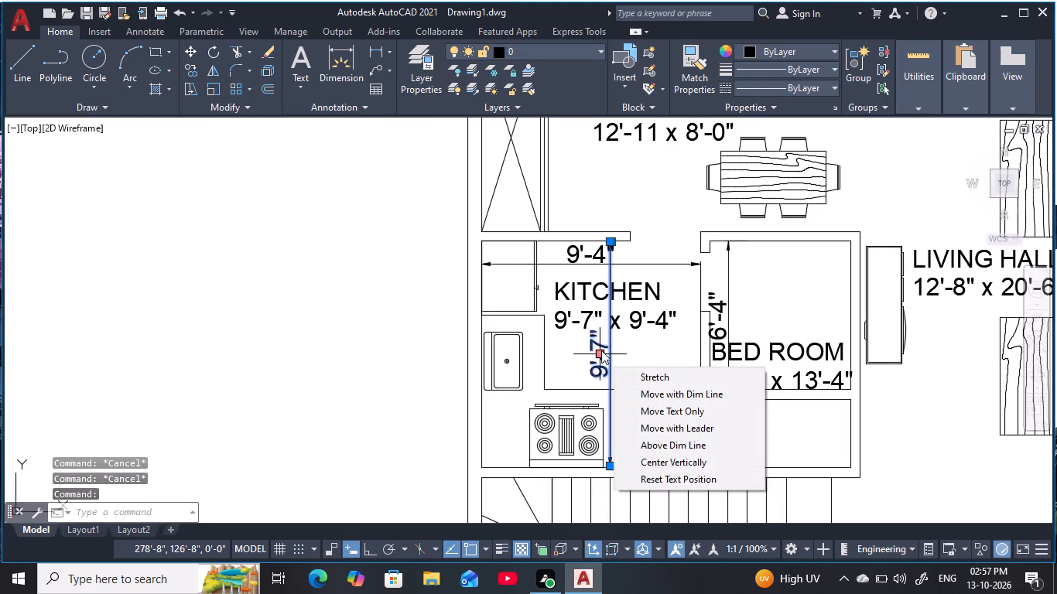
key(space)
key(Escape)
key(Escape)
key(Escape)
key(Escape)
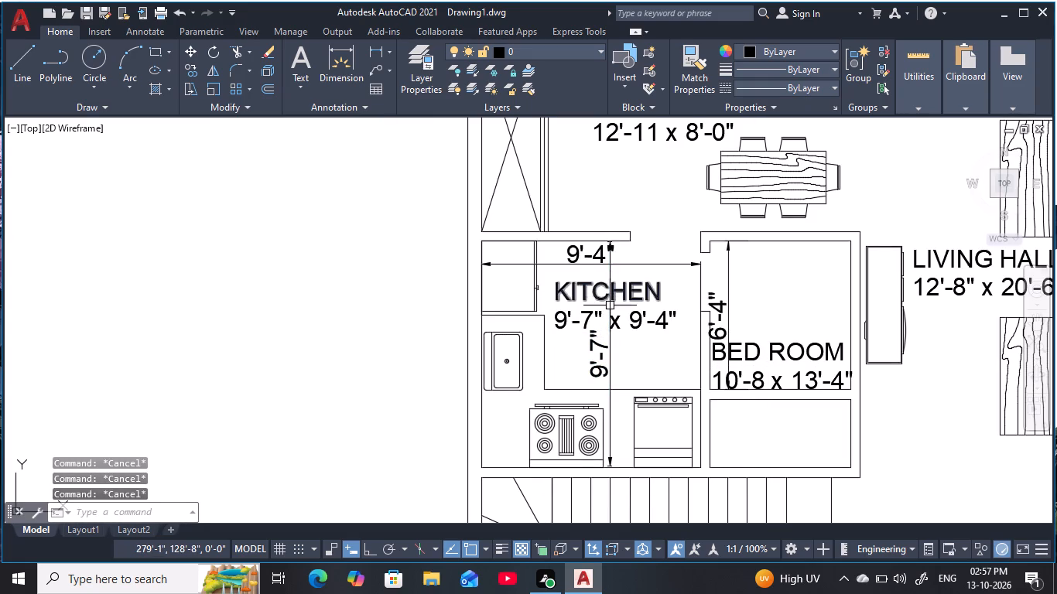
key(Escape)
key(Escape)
Erase the vertical 9'-7" and horizontal 9'-4" dimensions inside the kitchen.
click(610, 346)
text(E)
key(space)
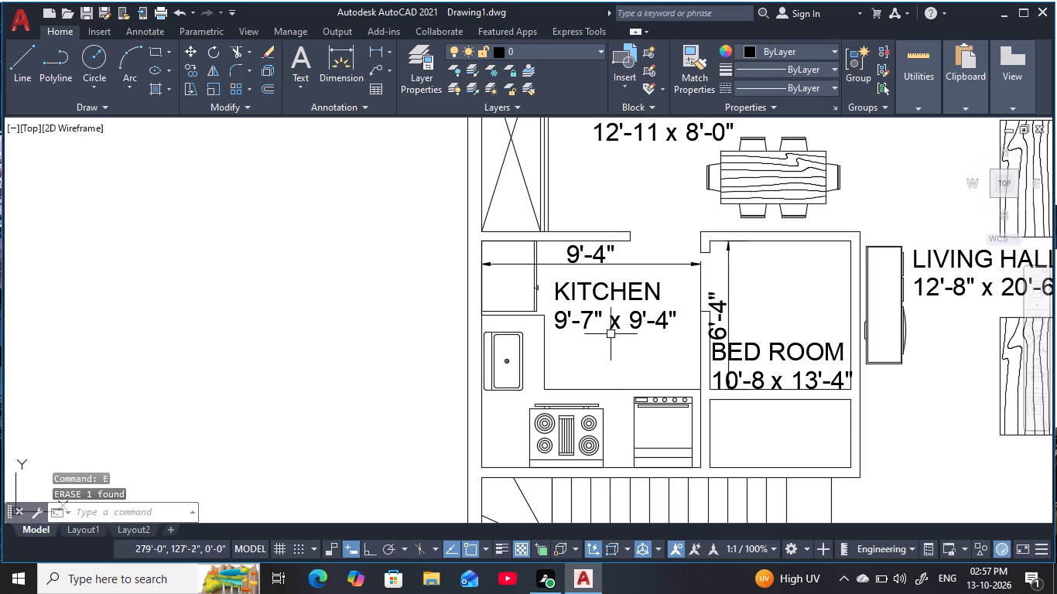
click(643, 269)
click(636, 255)
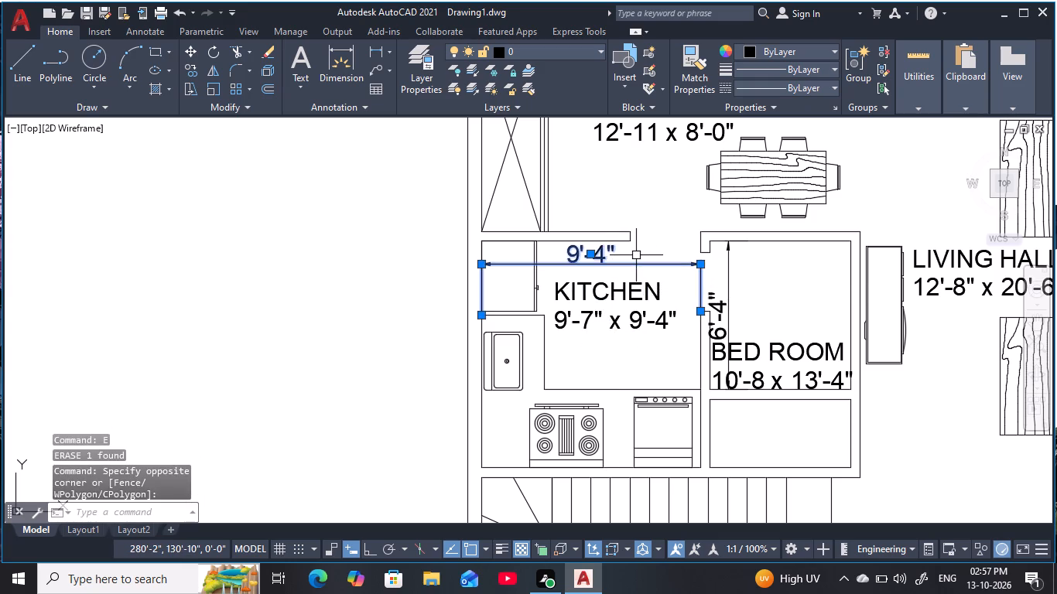
key(space)
key(Escape)
key(Escape)
key(Escape)
key(Escape)
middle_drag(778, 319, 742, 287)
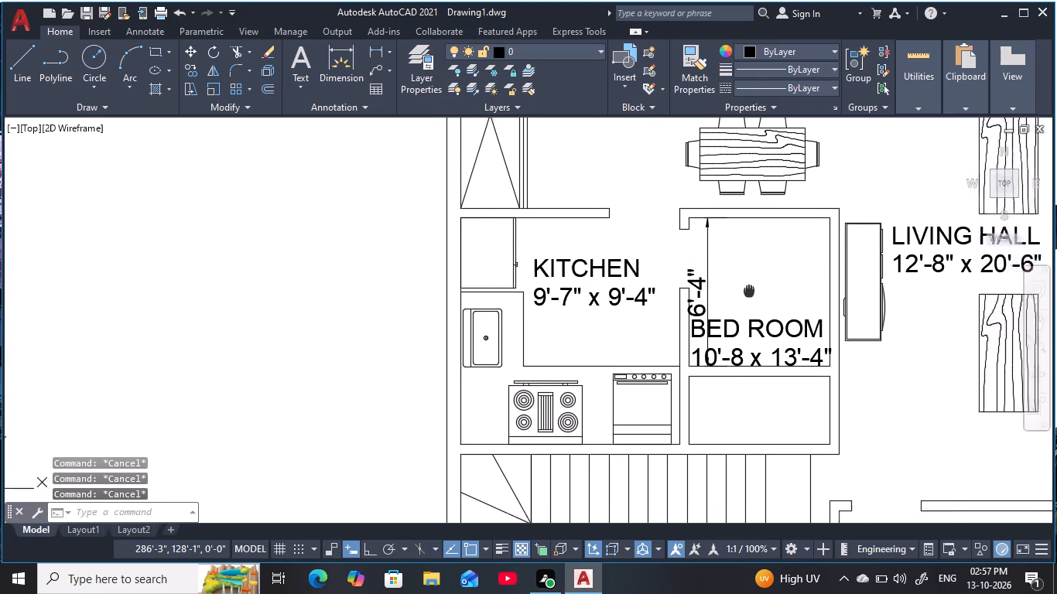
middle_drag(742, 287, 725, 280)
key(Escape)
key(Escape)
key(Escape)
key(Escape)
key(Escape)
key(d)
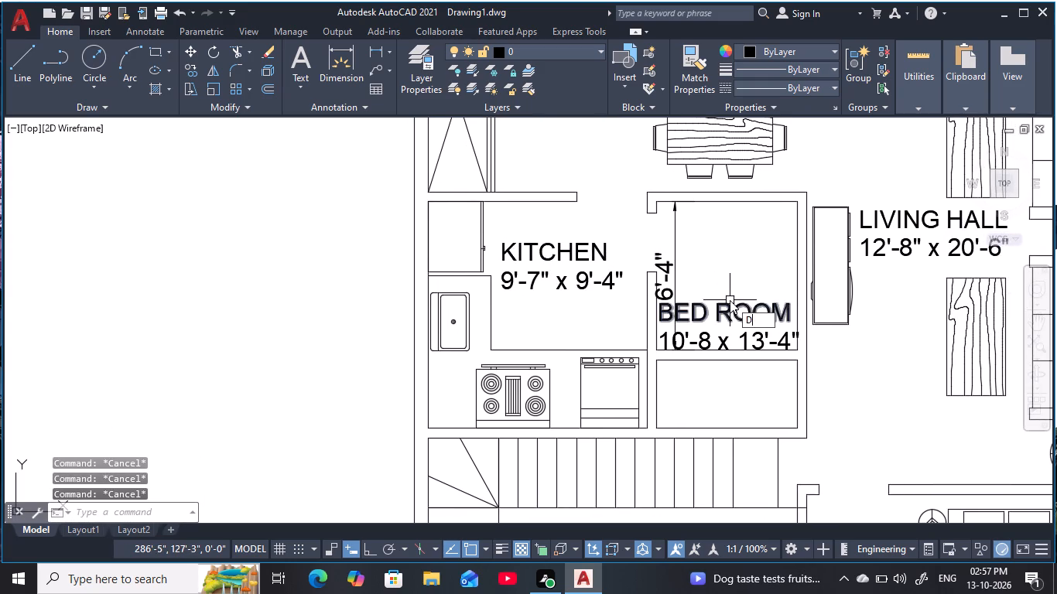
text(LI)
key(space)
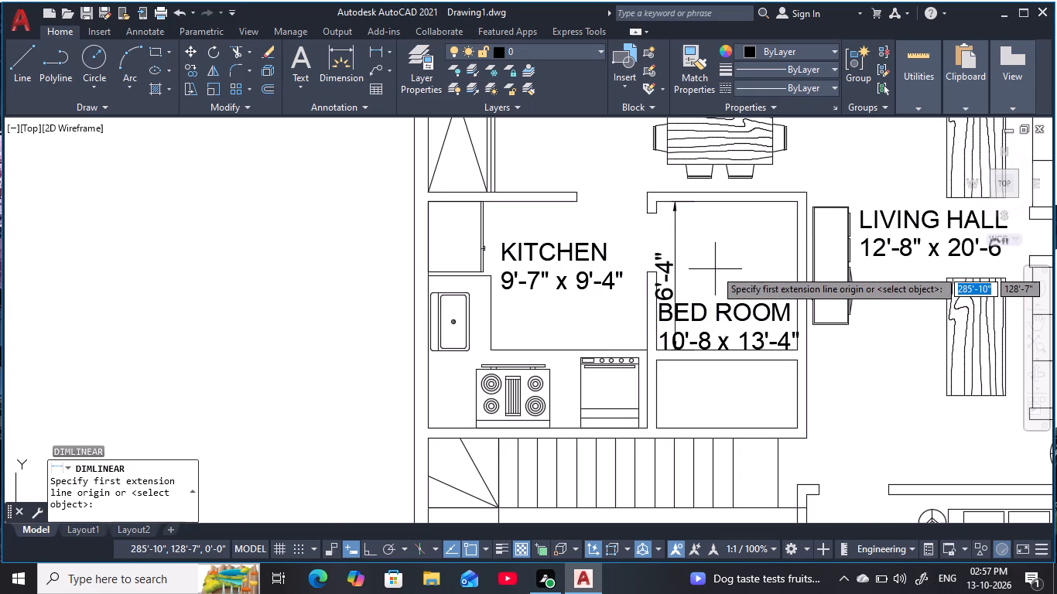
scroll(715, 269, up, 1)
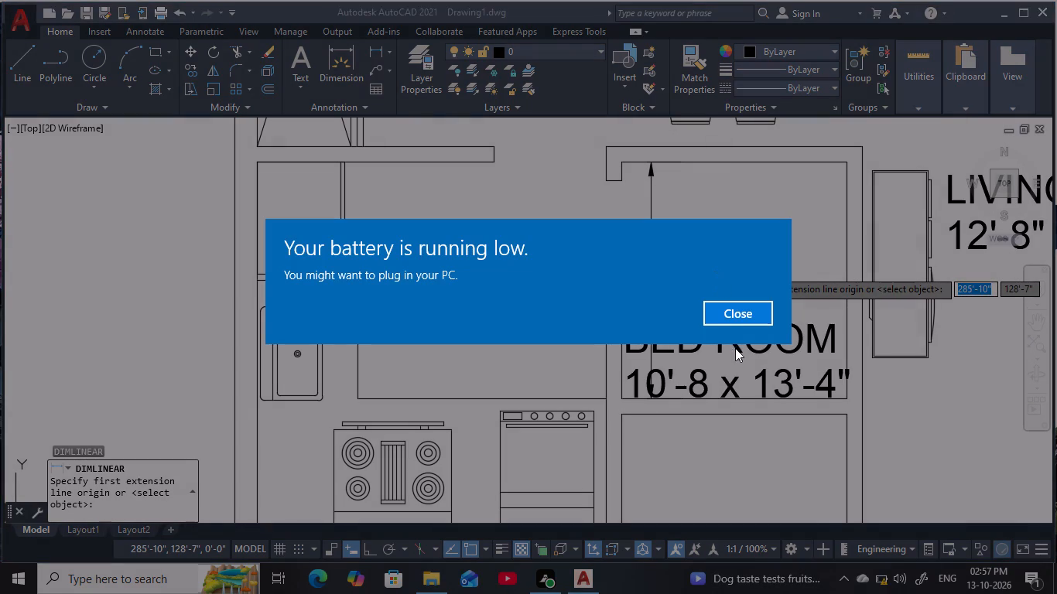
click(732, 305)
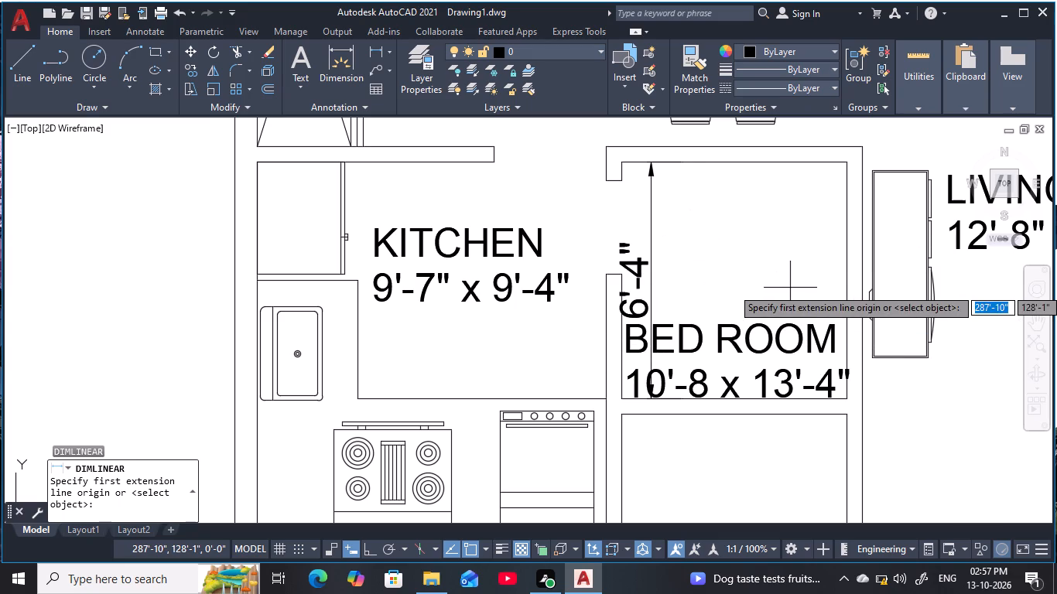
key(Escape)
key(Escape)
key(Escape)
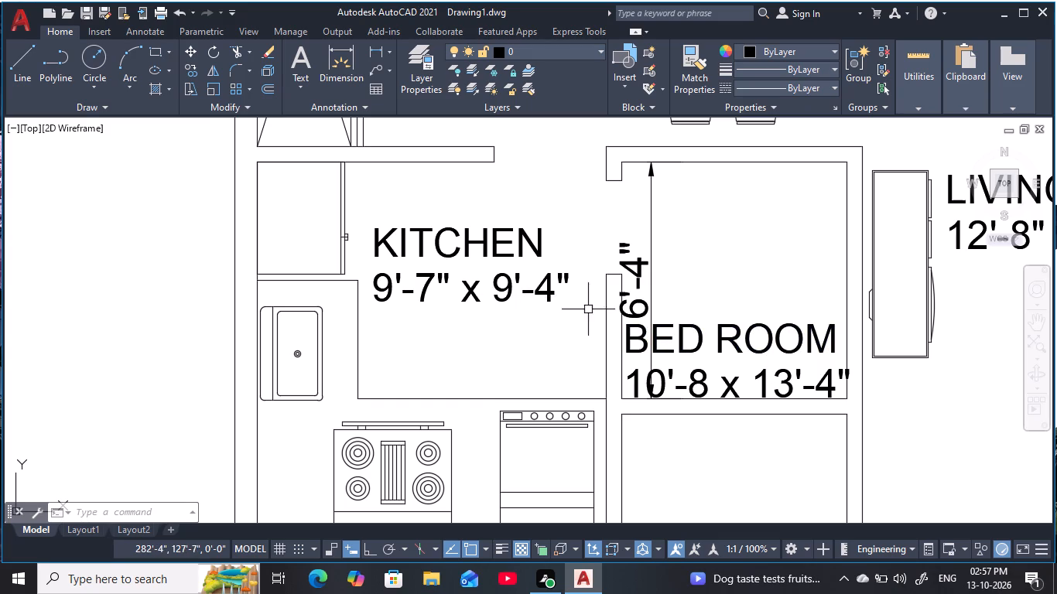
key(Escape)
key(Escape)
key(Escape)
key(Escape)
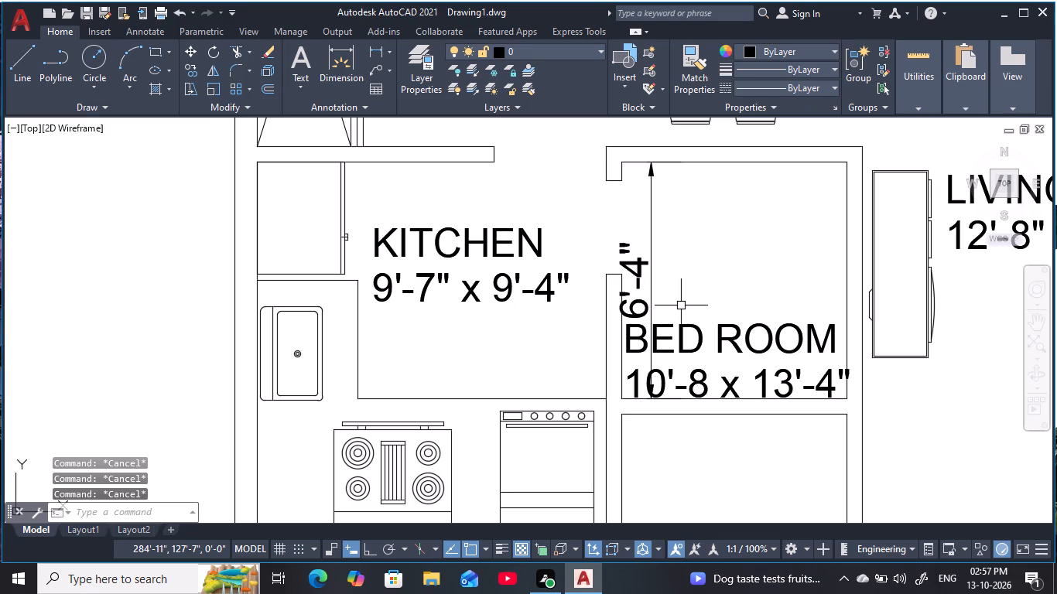
Add a horizontal linear dimension across the interior width of the small room beside the kitchen, near its upper wall.
text(DLI)
key(space)
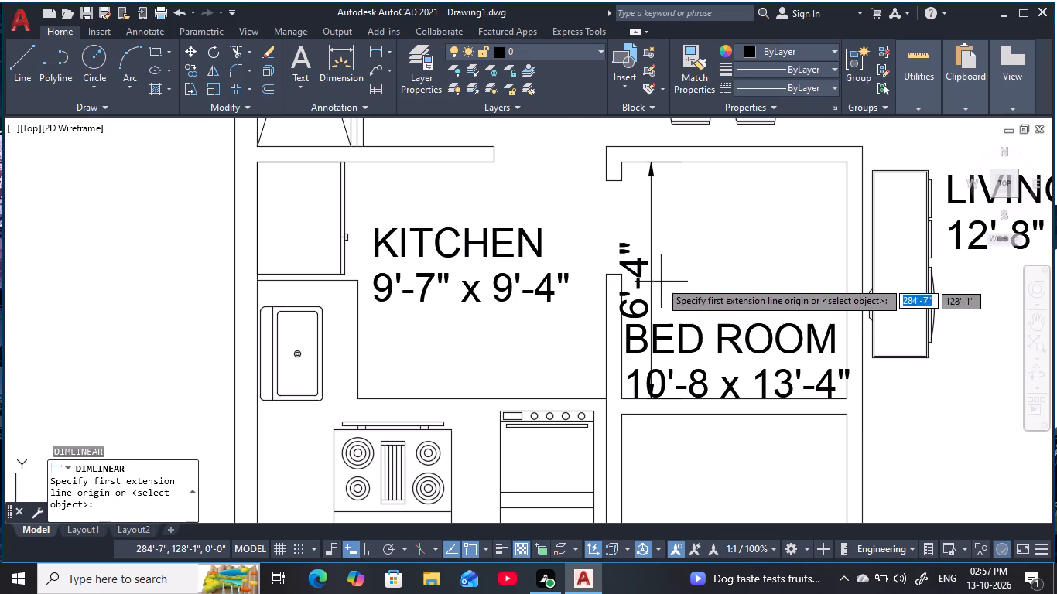
click(625, 281)
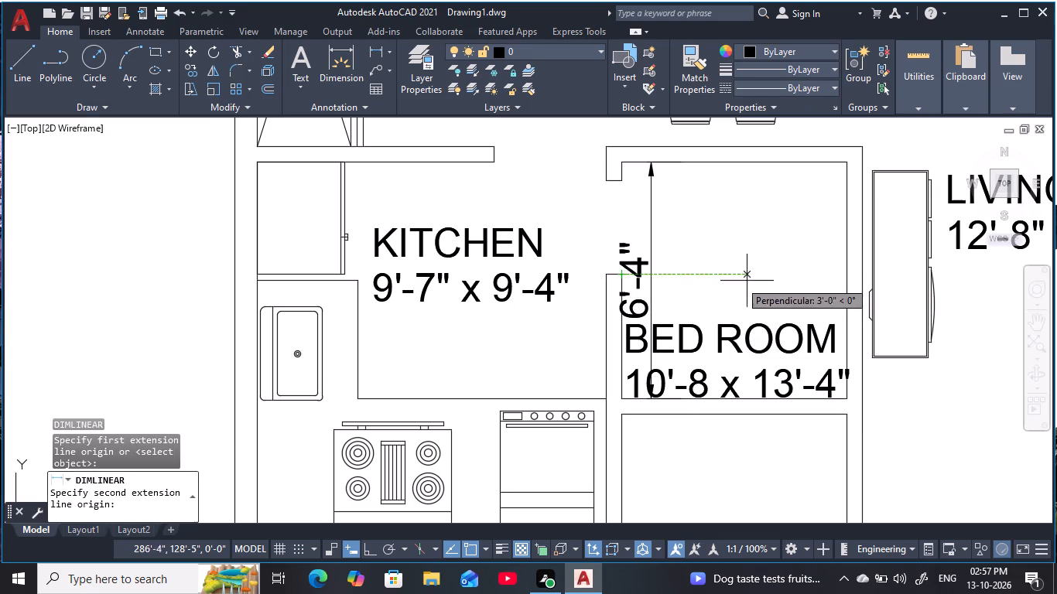
click(843, 275)
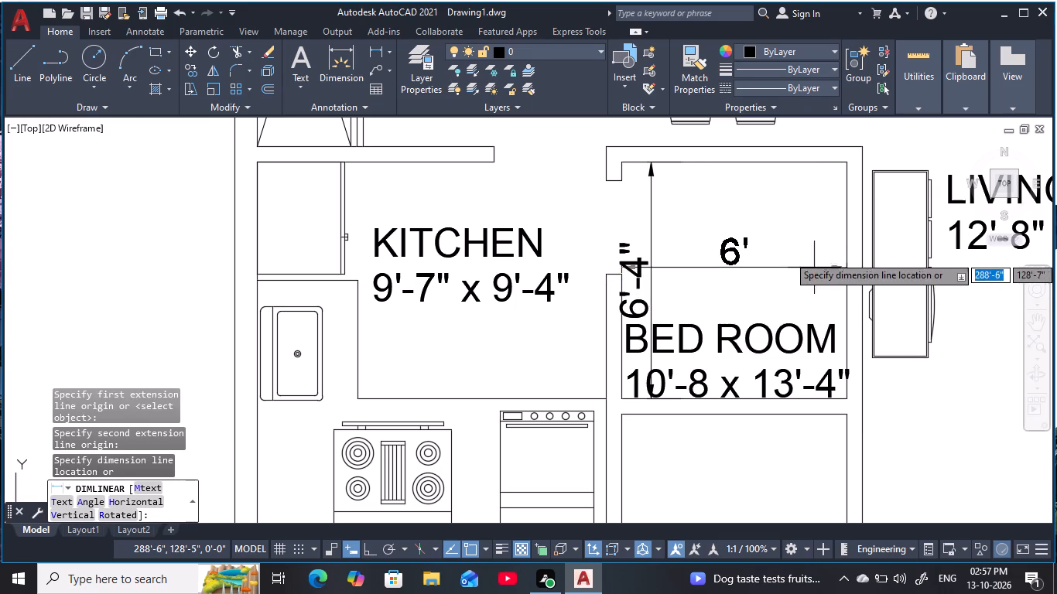
click(819, 195)
key(Escape)
key(Escape)
key(Escape)
key(Escape)
Change the room name in the BED ROOM label of the small room beside the kitchen to STORE RM.
middle_drag(763, 295, 765, 241)
key(Escape)
key(Escape)
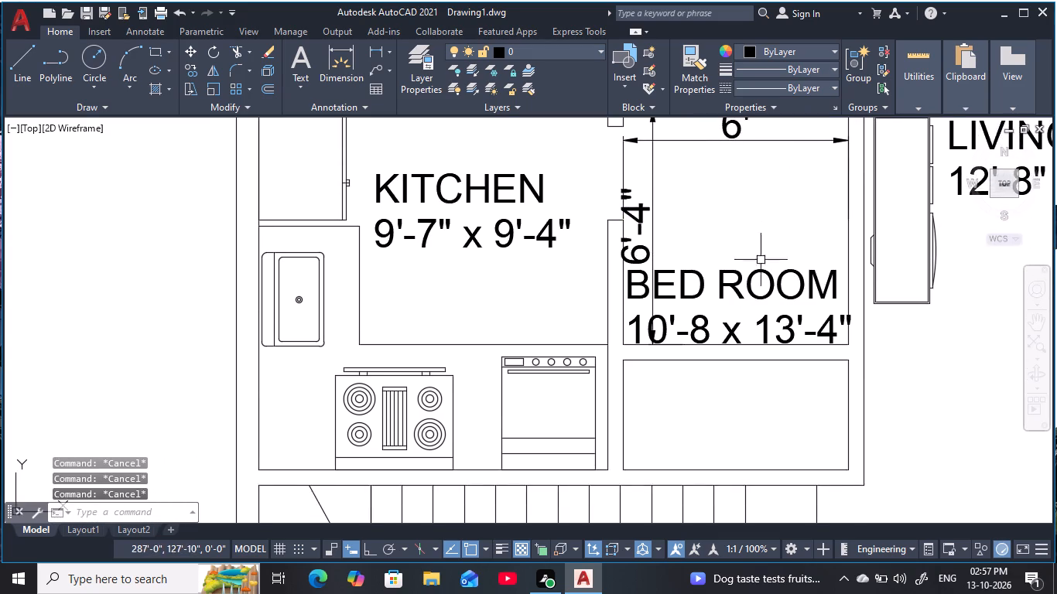
key(Escape)
click(767, 279)
double_click(766, 279)
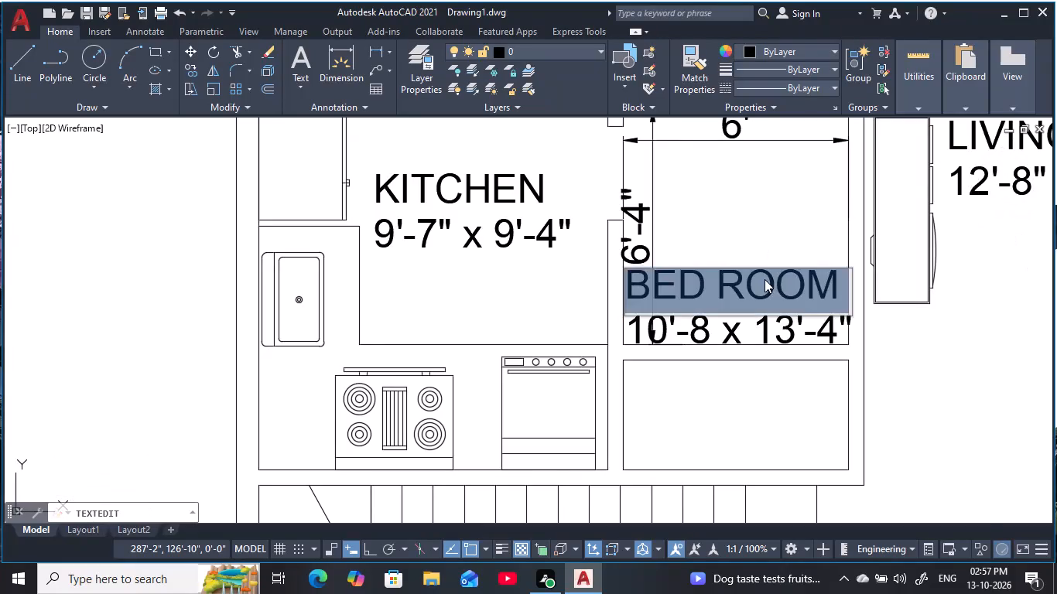
key(BackSpace)
key(s)
key(t)
text(ORE)
key(space)
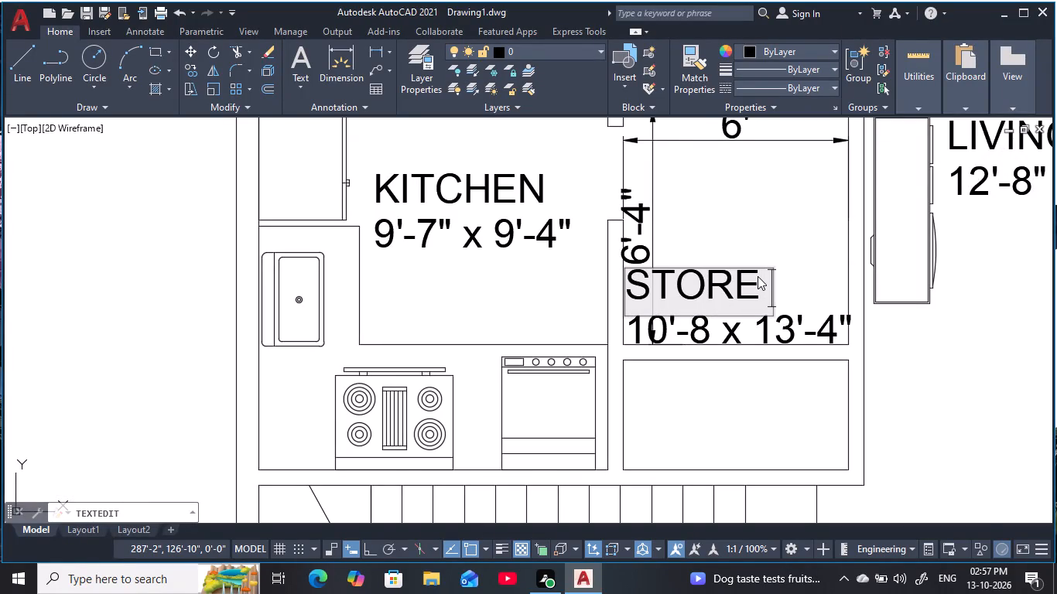
text(RM)
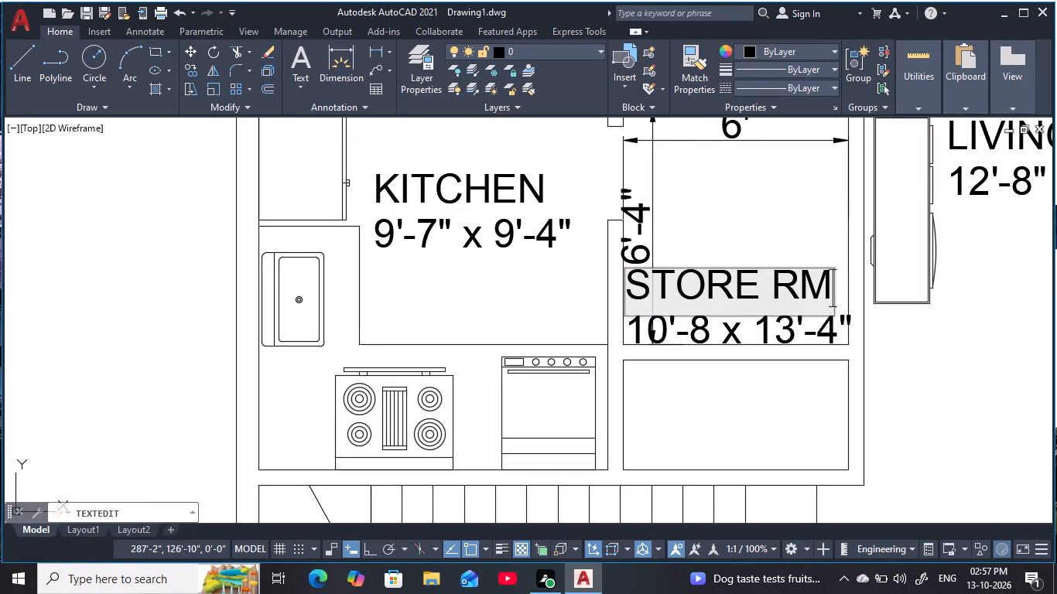
key(Return)
Set the second size in the STORE RM label's size line to 6'-4".
click(830, 330)
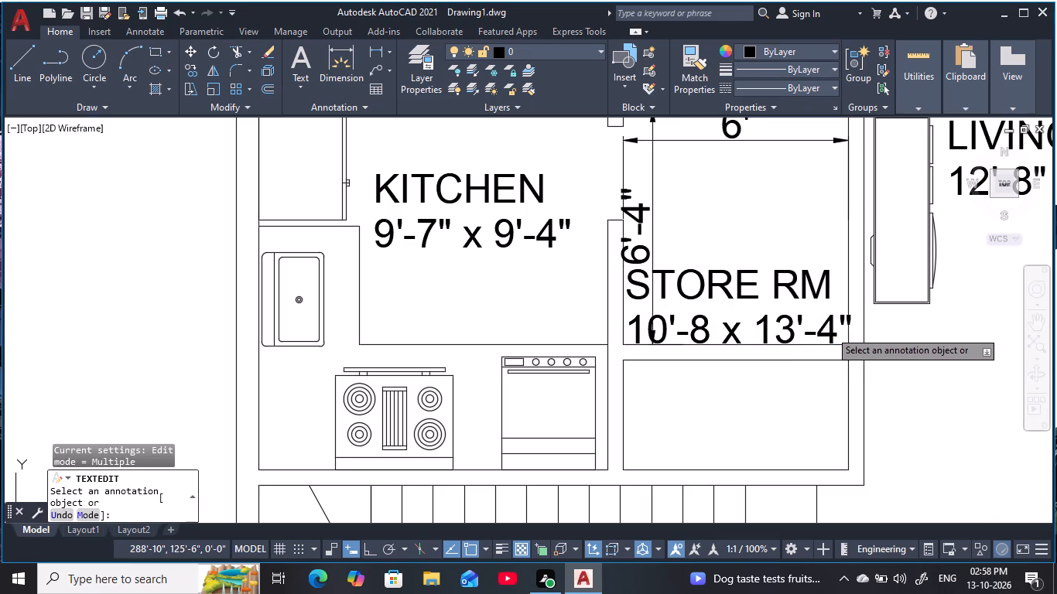
click(830, 330)
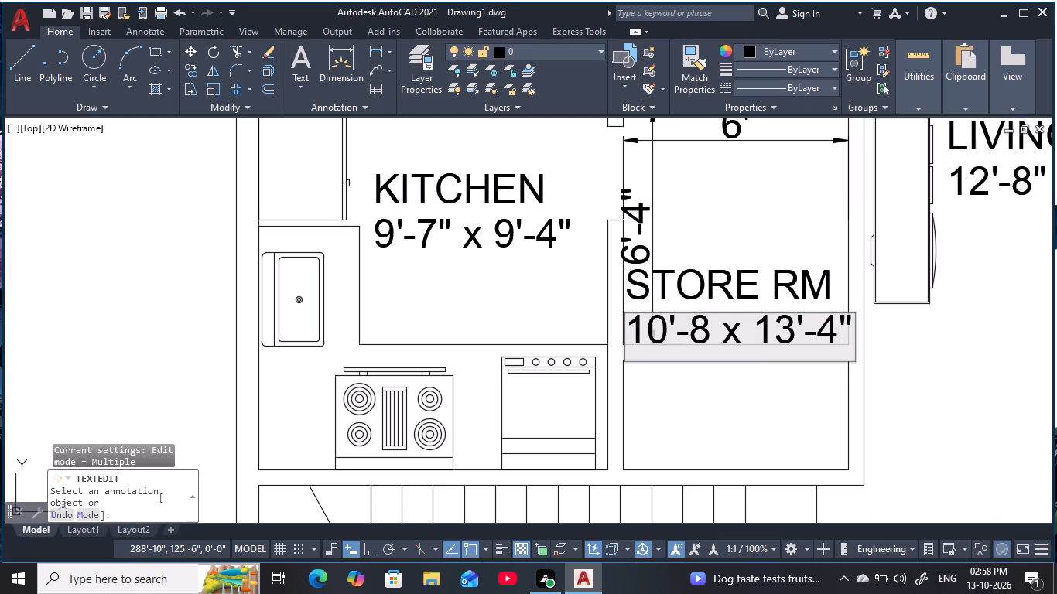
key(BackSpace)
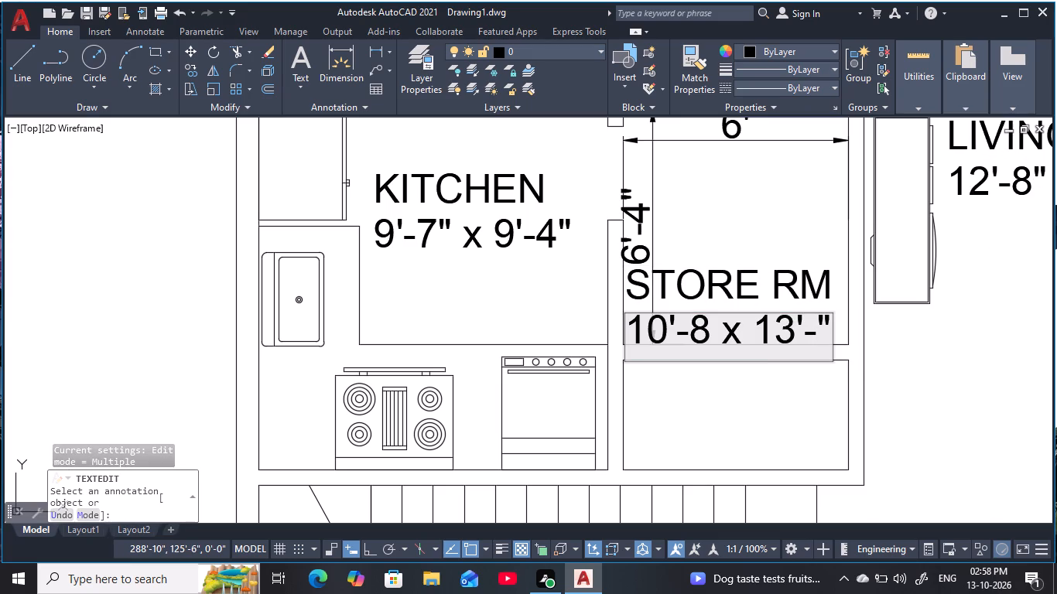
key(4)
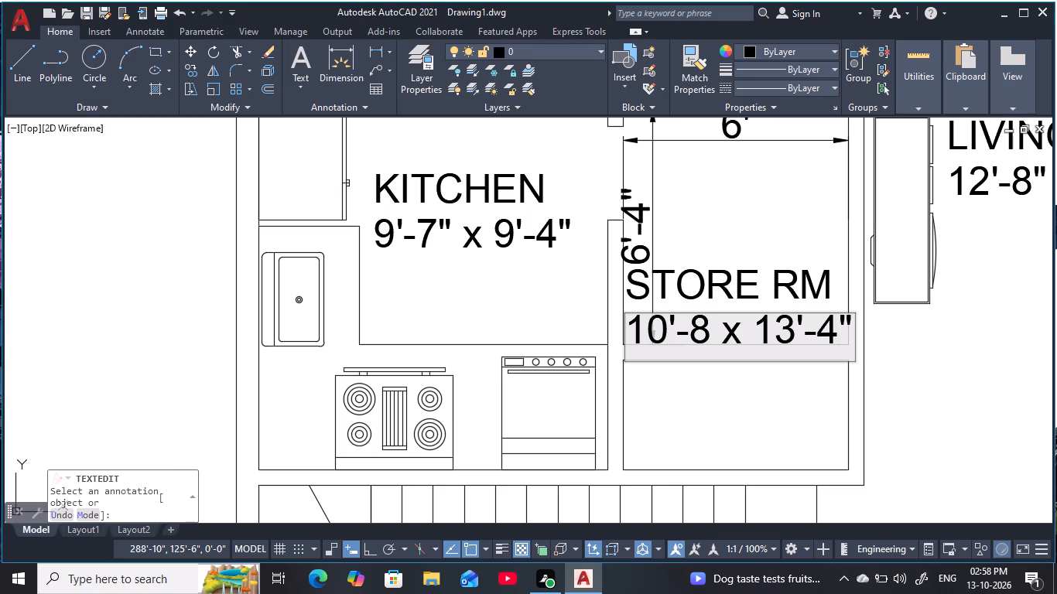
click(792, 329)
key(BackSpace)
key(BackSpace)
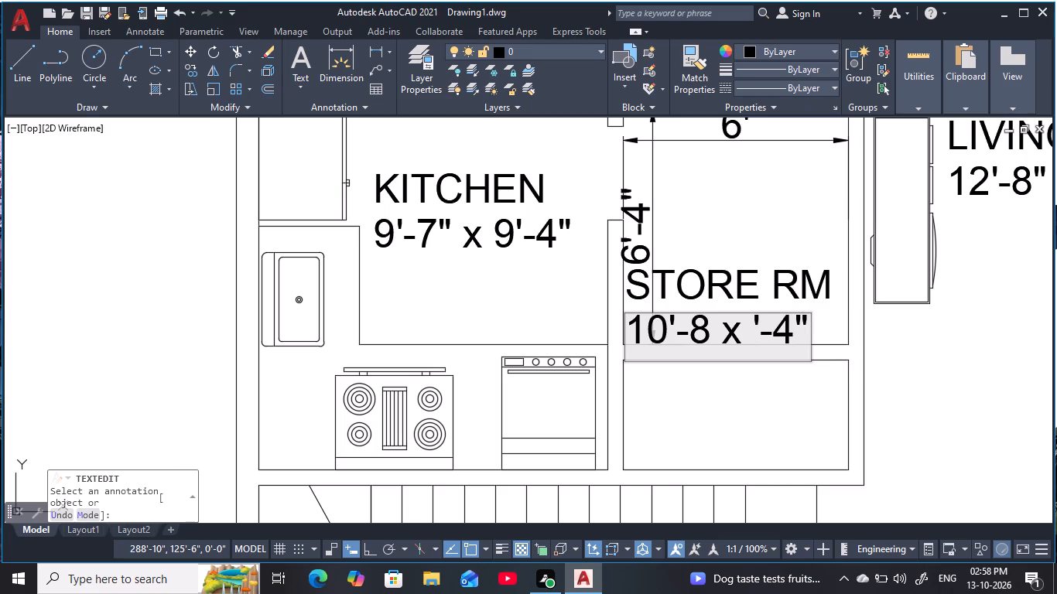
key(6)
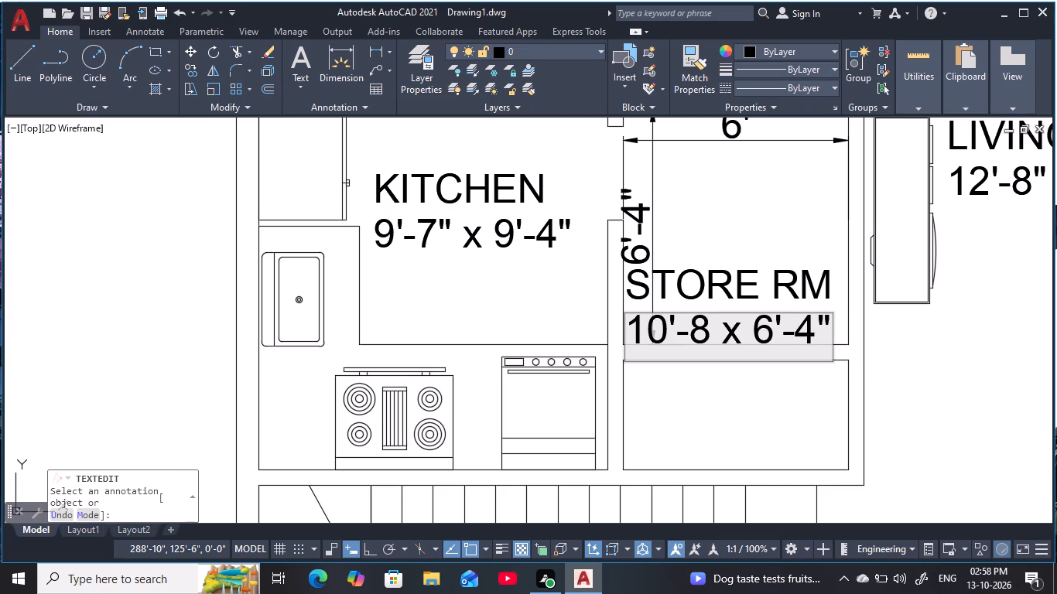
Set the first size in the STORE RM label to 6'-0" with its inch mark, making the line read 6'-0" x 6'-4".
click(717, 332)
click(716, 329)
key(BackSpace)
text(0")
click(668, 329)
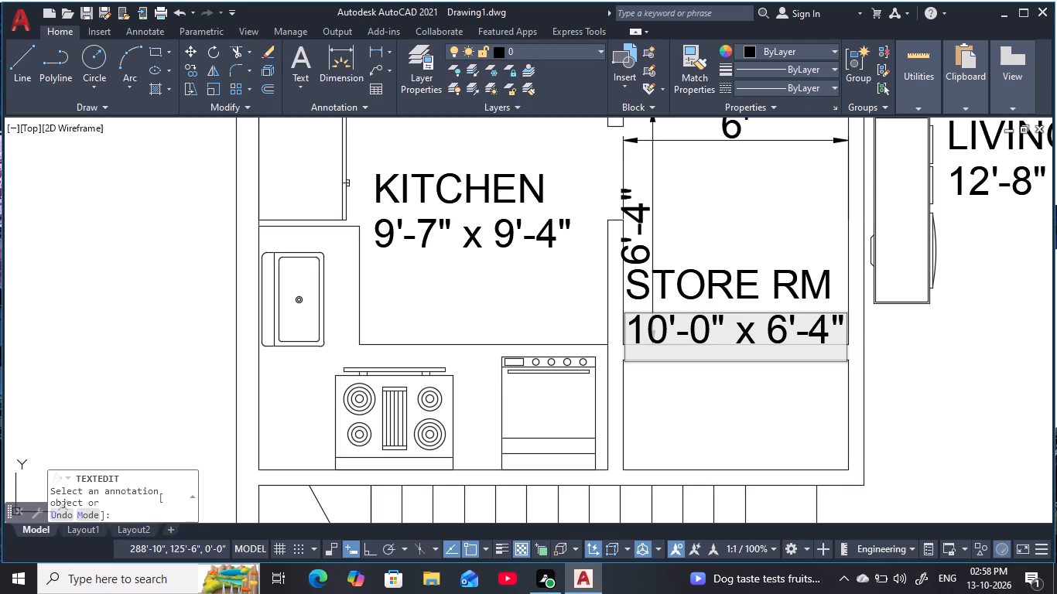
key(BackSpace)
key(BackSpace)
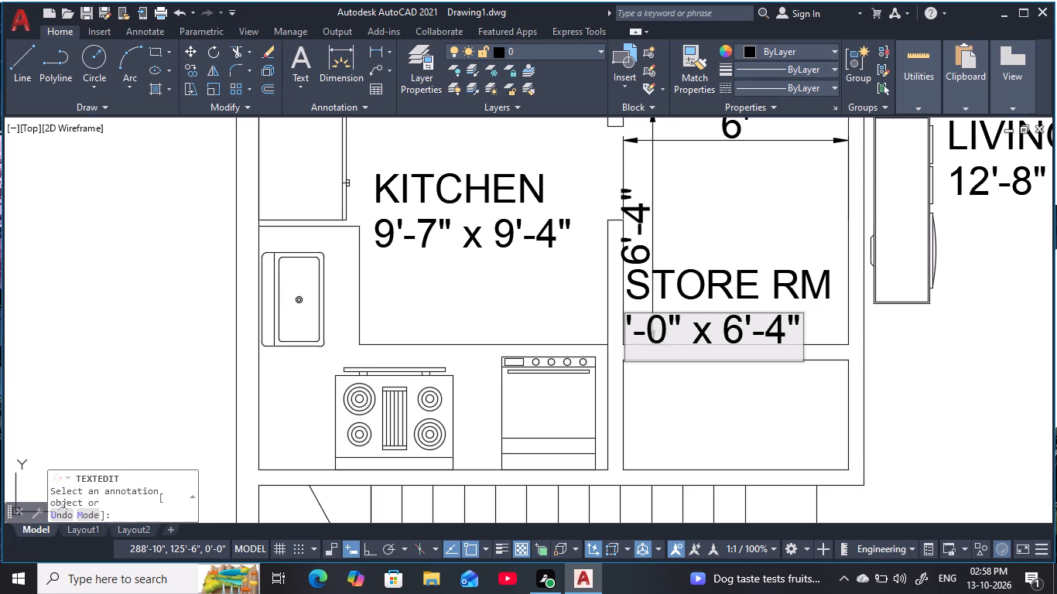
key(6)
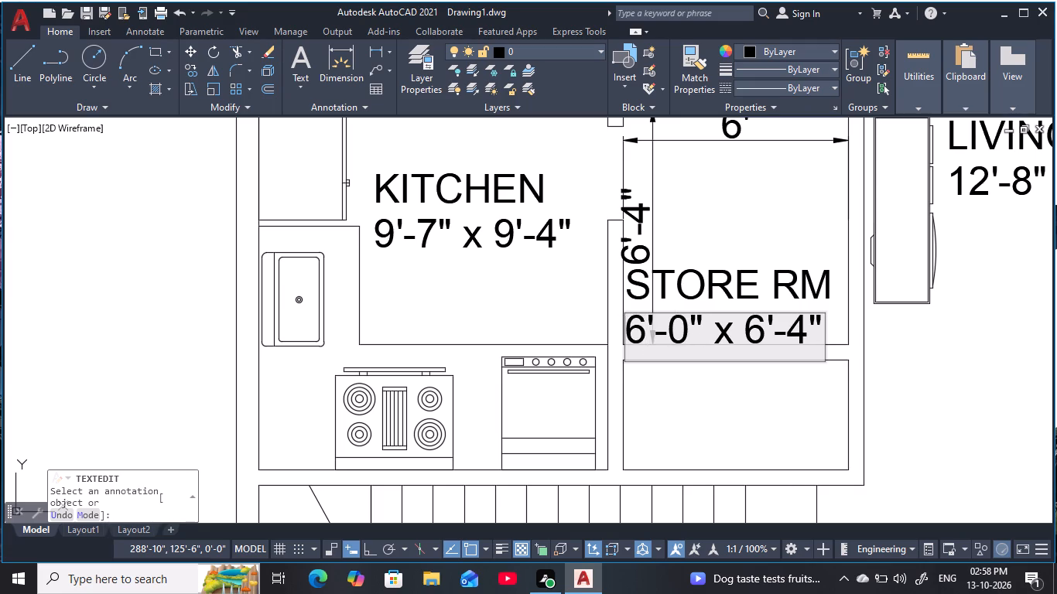
key(Return)
scroll(663, 327, down, 2)
middle_drag(679, 340, 674, 290)
key(Escape)
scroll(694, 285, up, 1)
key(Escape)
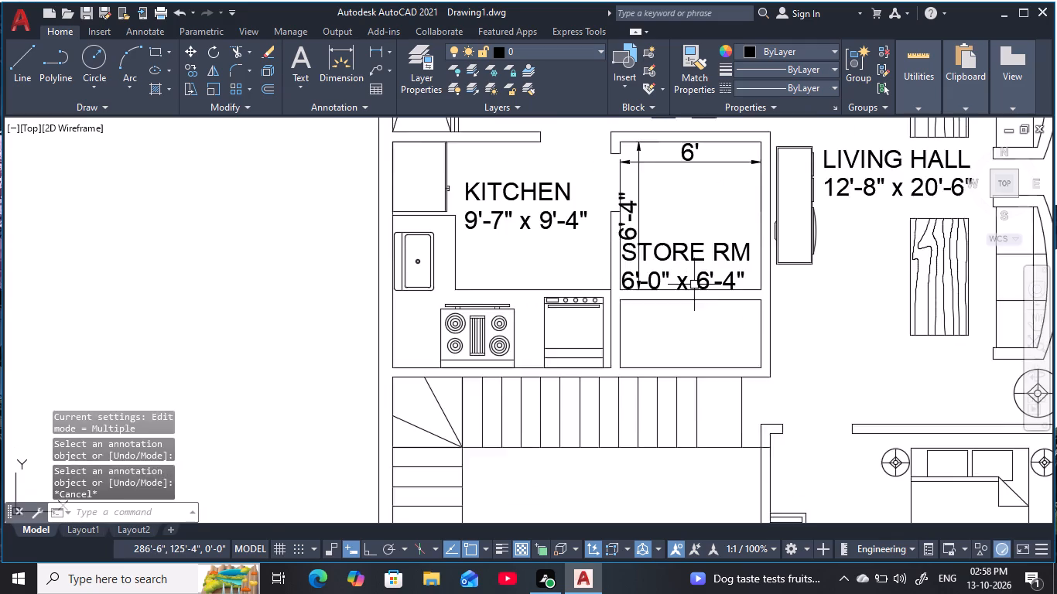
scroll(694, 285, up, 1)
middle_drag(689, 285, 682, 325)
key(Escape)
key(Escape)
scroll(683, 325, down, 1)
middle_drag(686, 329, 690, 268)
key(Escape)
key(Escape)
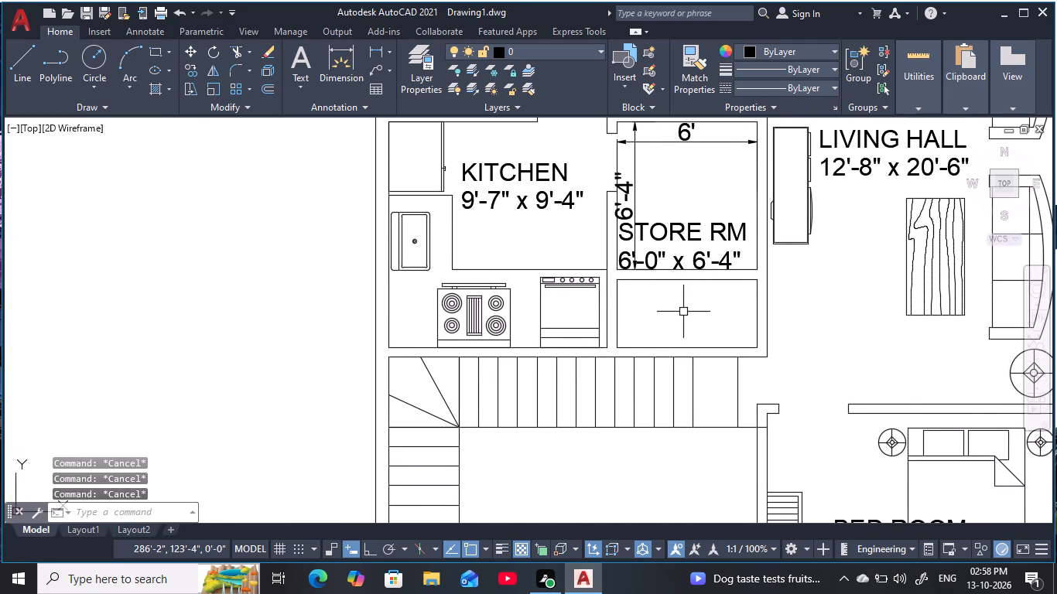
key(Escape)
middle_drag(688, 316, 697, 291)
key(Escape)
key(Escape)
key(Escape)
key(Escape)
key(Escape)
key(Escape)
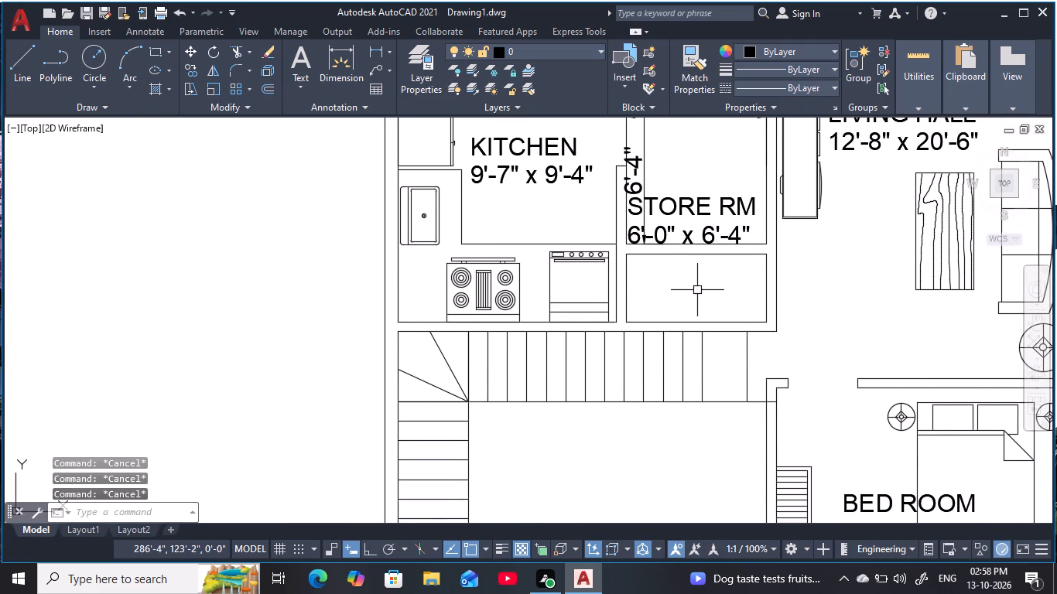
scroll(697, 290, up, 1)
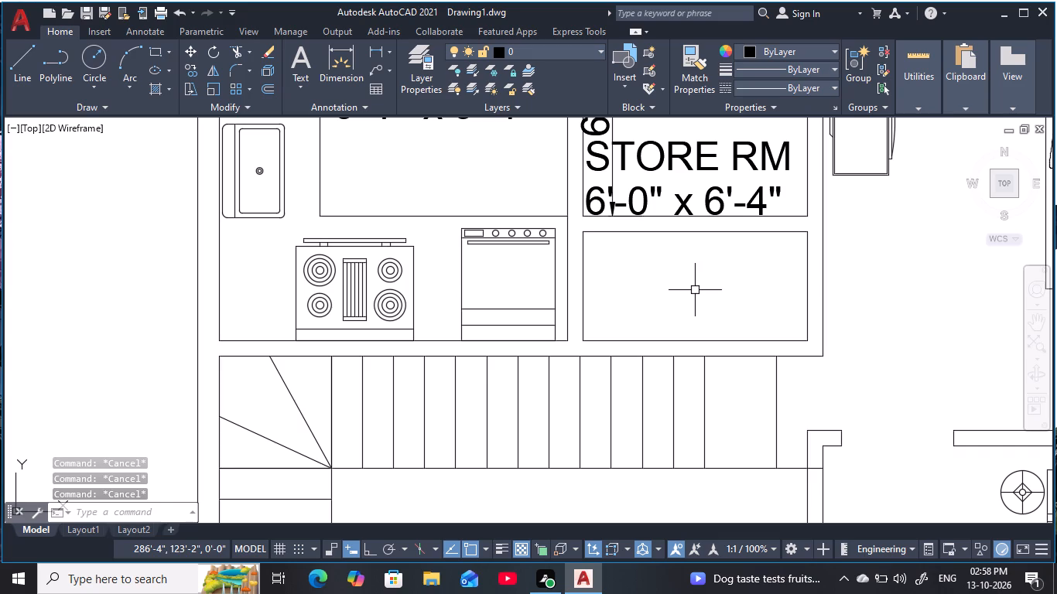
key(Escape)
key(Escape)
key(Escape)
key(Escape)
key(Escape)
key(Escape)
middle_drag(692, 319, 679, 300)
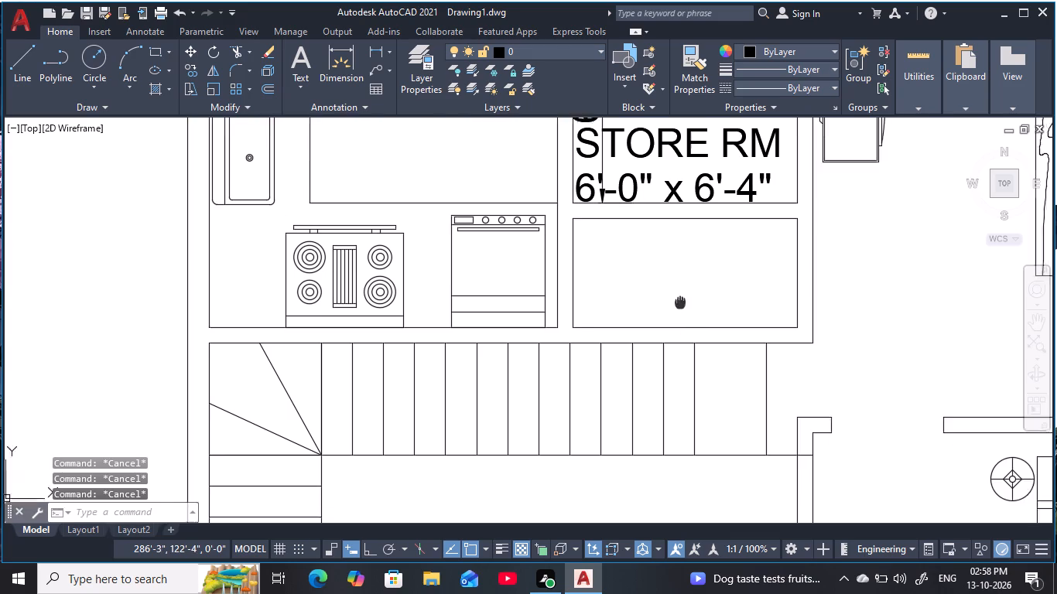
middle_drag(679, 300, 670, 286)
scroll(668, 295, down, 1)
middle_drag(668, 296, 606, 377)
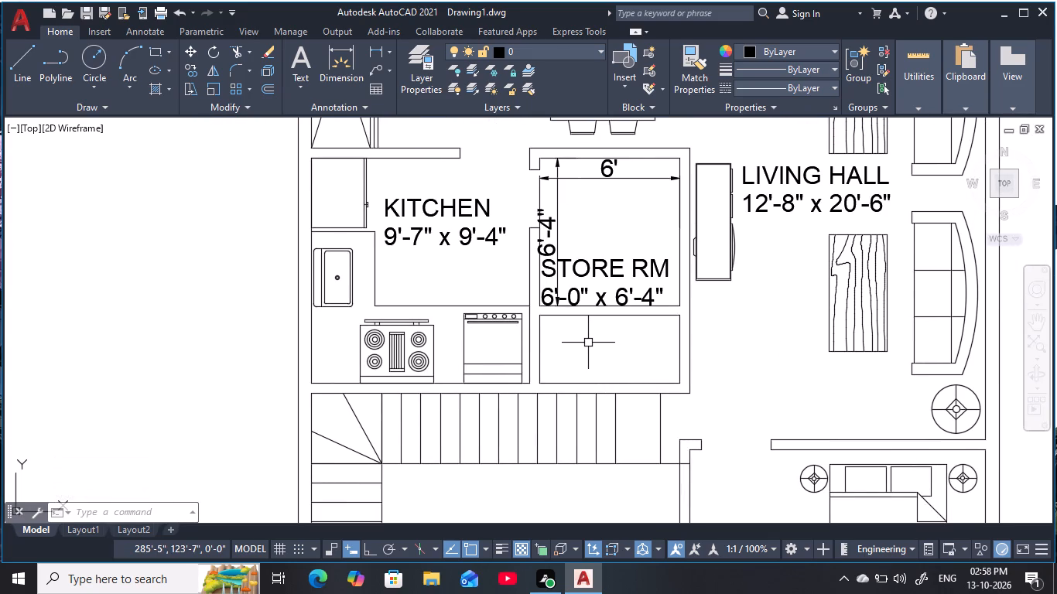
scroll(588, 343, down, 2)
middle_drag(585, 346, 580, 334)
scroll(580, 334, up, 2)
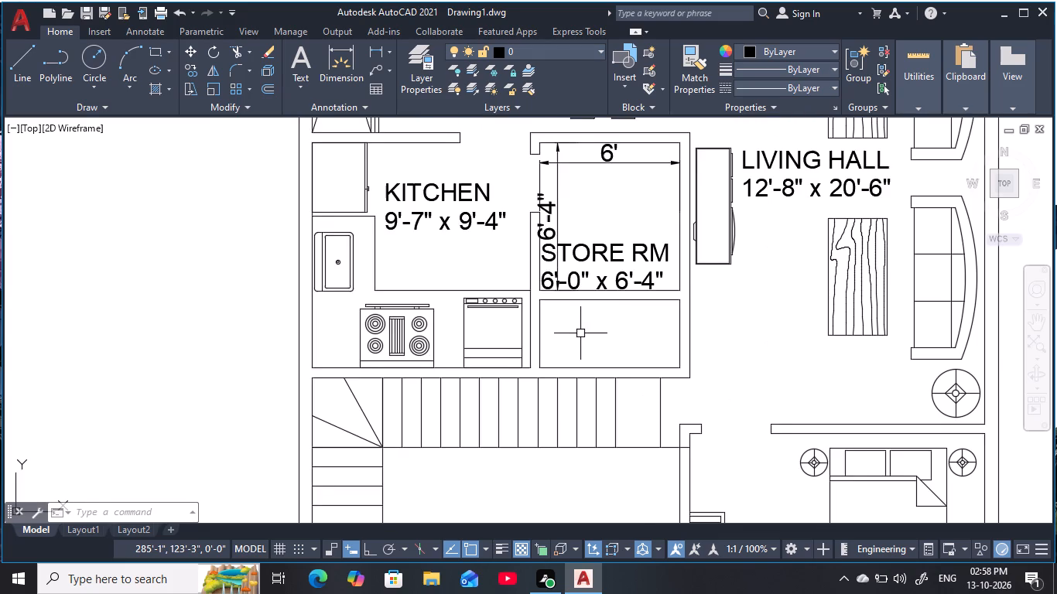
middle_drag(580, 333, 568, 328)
Draw two crossing diagonal lines between opposite corners of the empty rectangular space directly below STORE RM.
scroll(568, 328, up, 1)
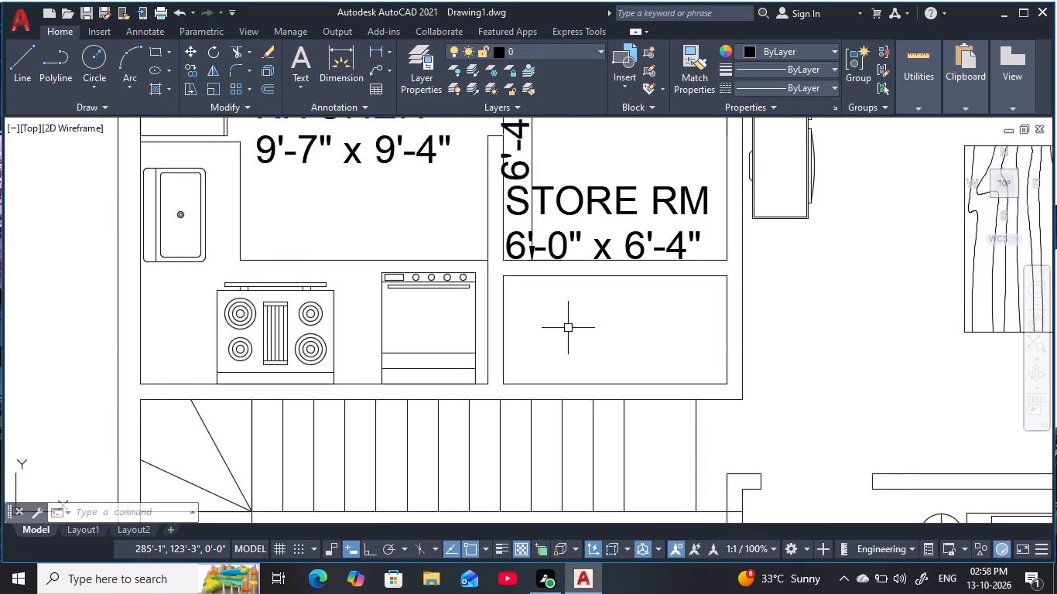
middle_drag(566, 328, 552, 339)
key(Escape)
key(Escape)
key(Escape)
key(Escape)
key(Escape)
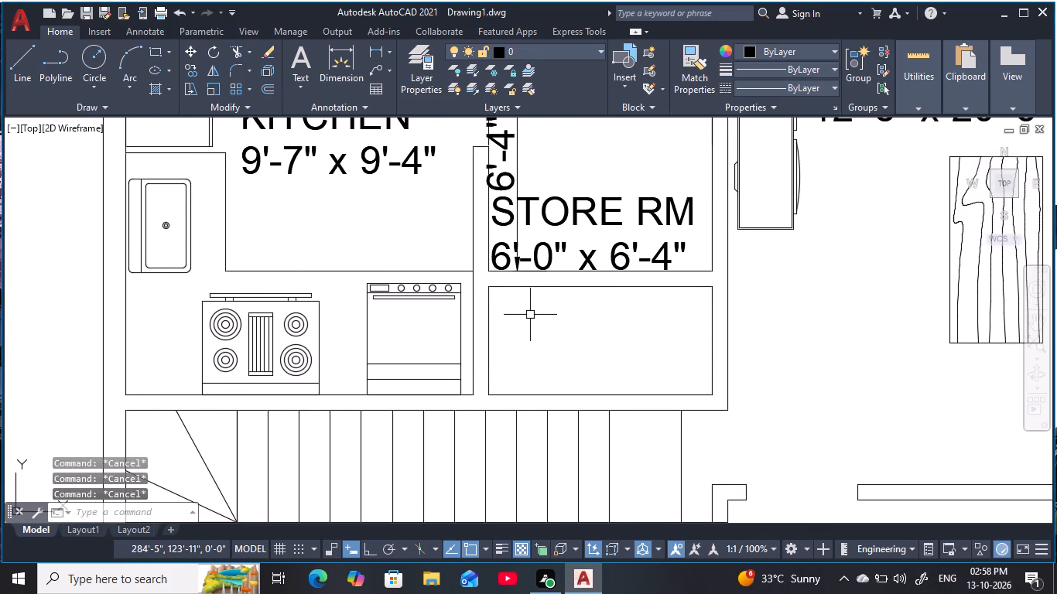
text(L)
key(space)
click(491, 285)
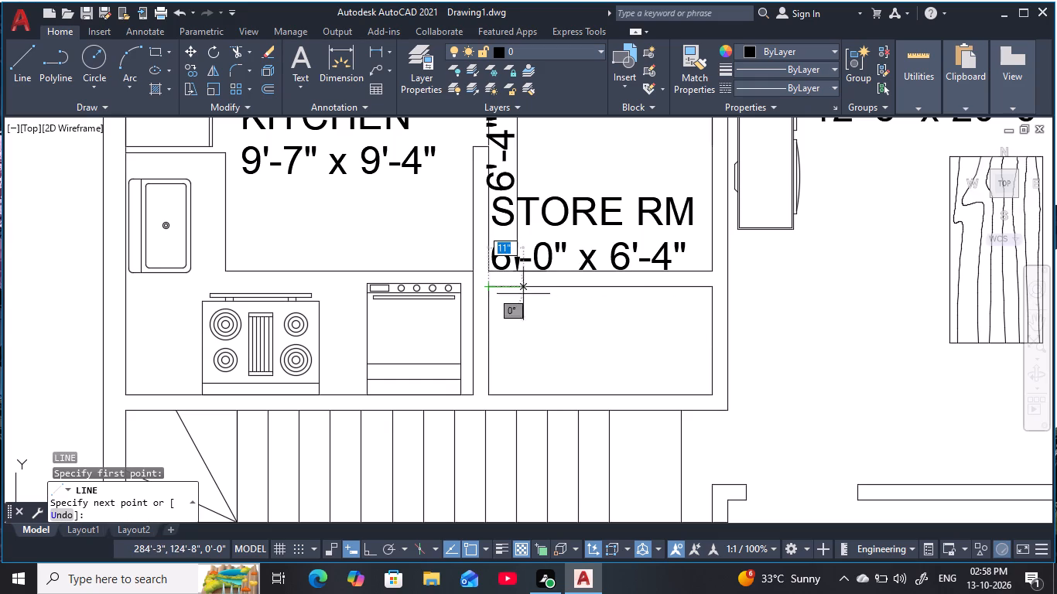
click(713, 392)
key(Escape)
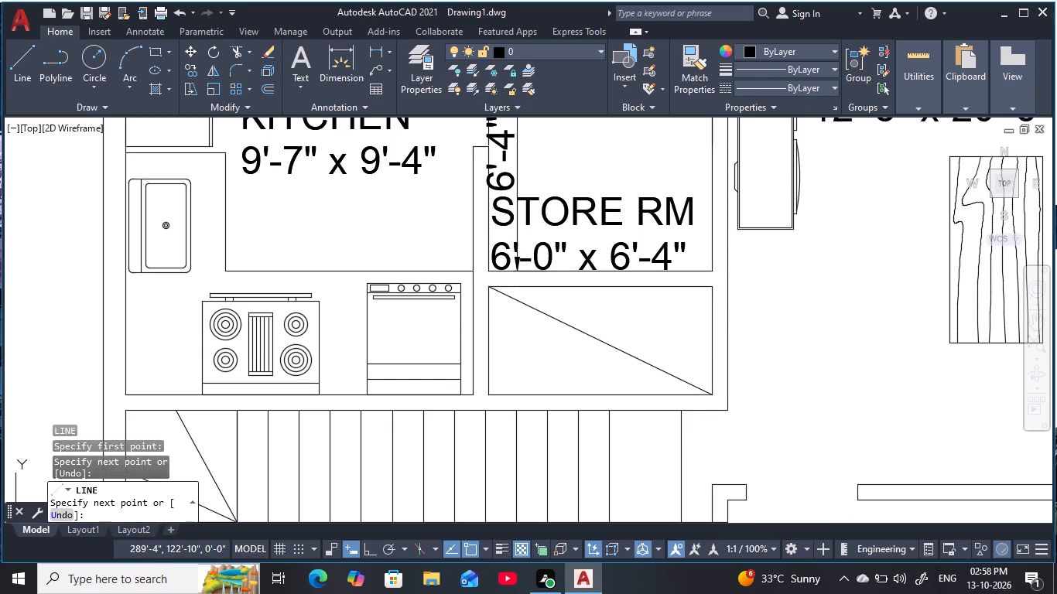
key(Escape)
key(Escape)
key(space)
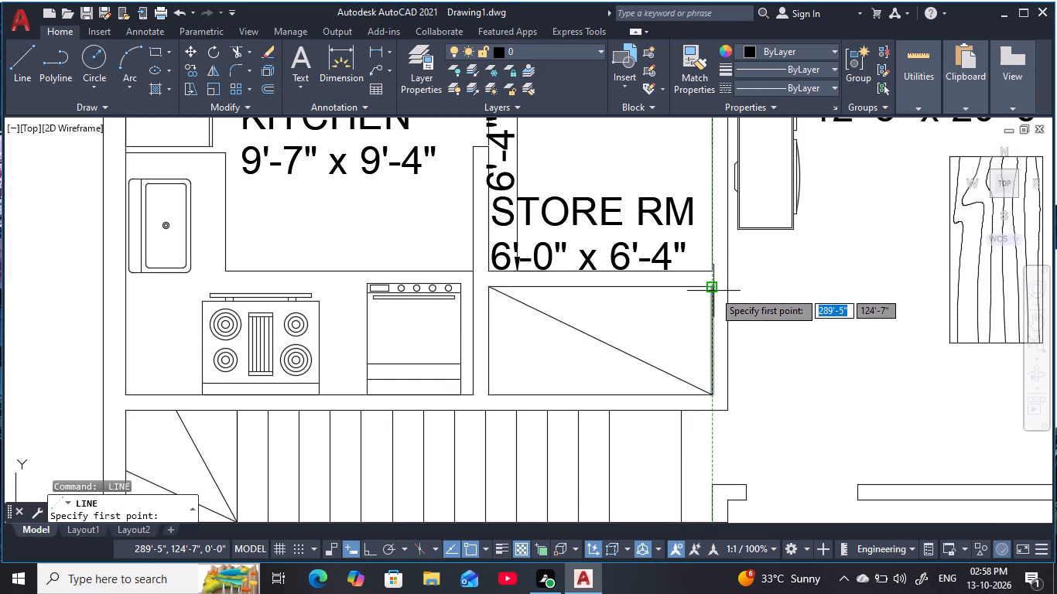
click(712, 288)
click(491, 391)
key(Escape)
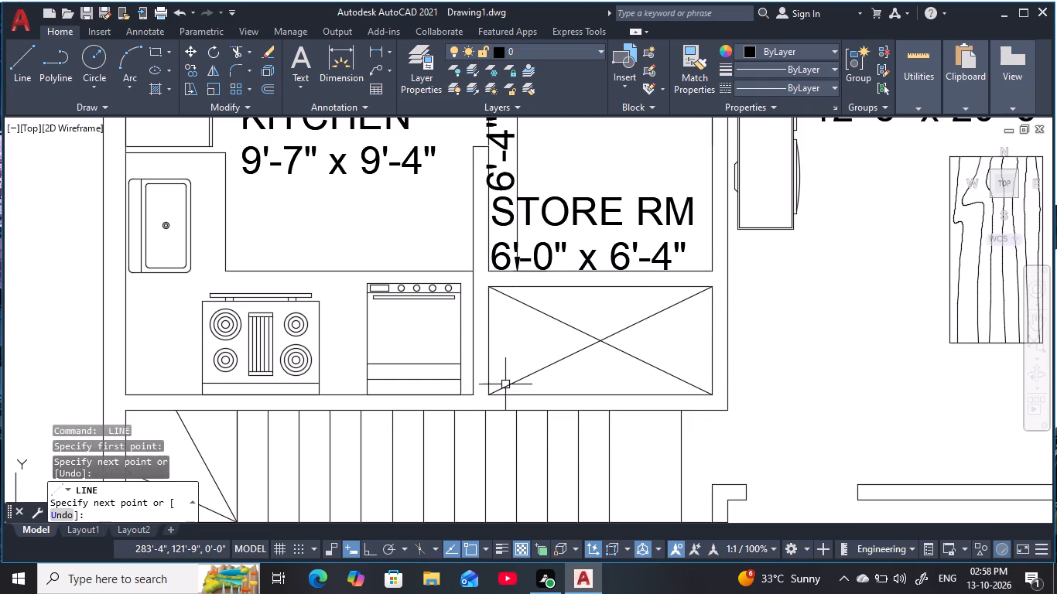
key(Escape)
key(Escape)
key(Escape)
key(Escape)
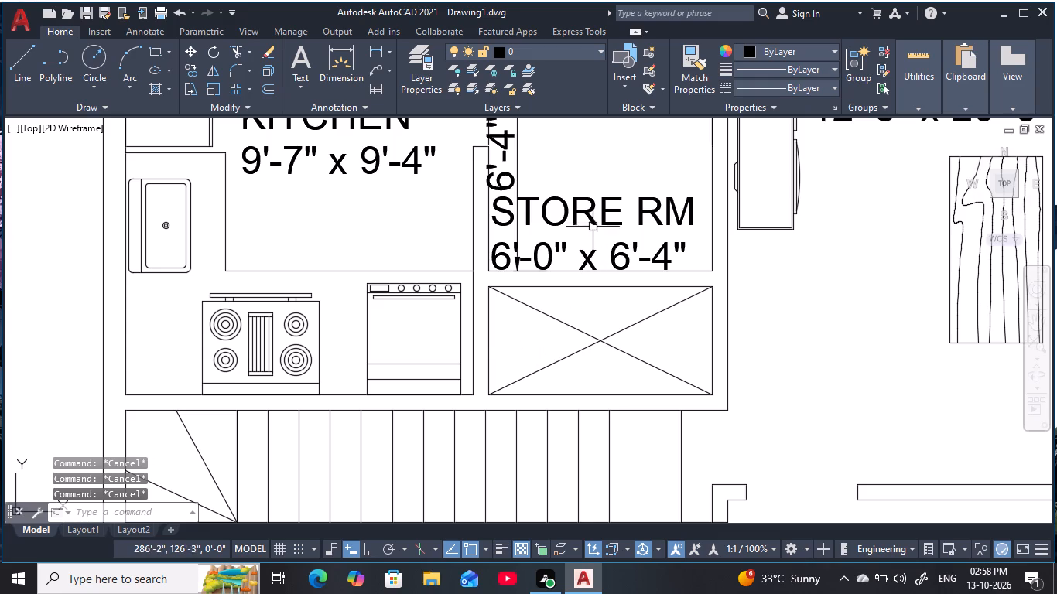
Copy the STORE RM name text down onto the centre of the crossed rectangle below it.
click(593, 223)
key(c)
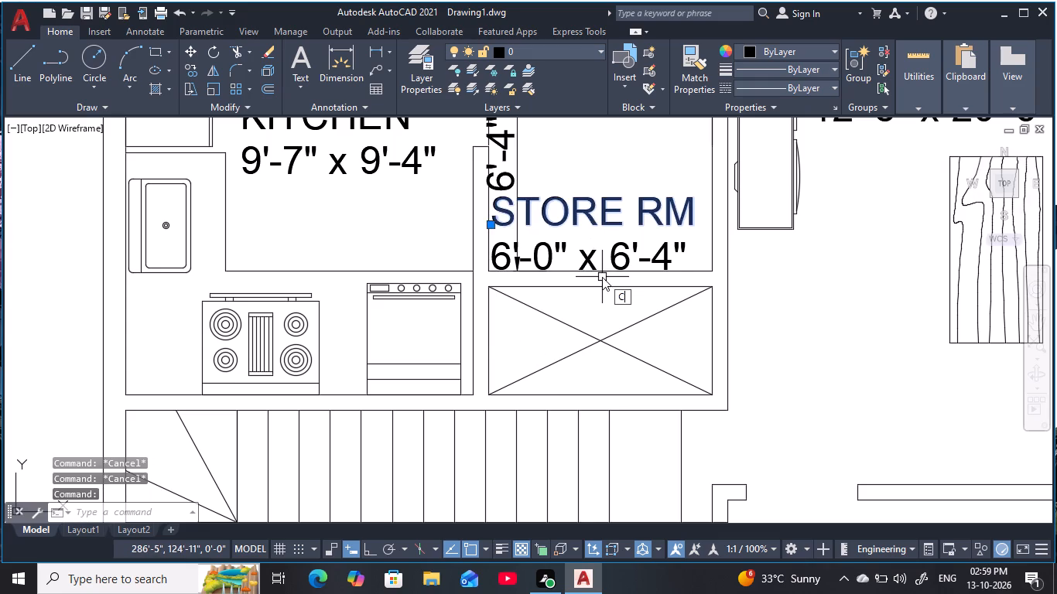
key(o)
key(space)
click(603, 209)
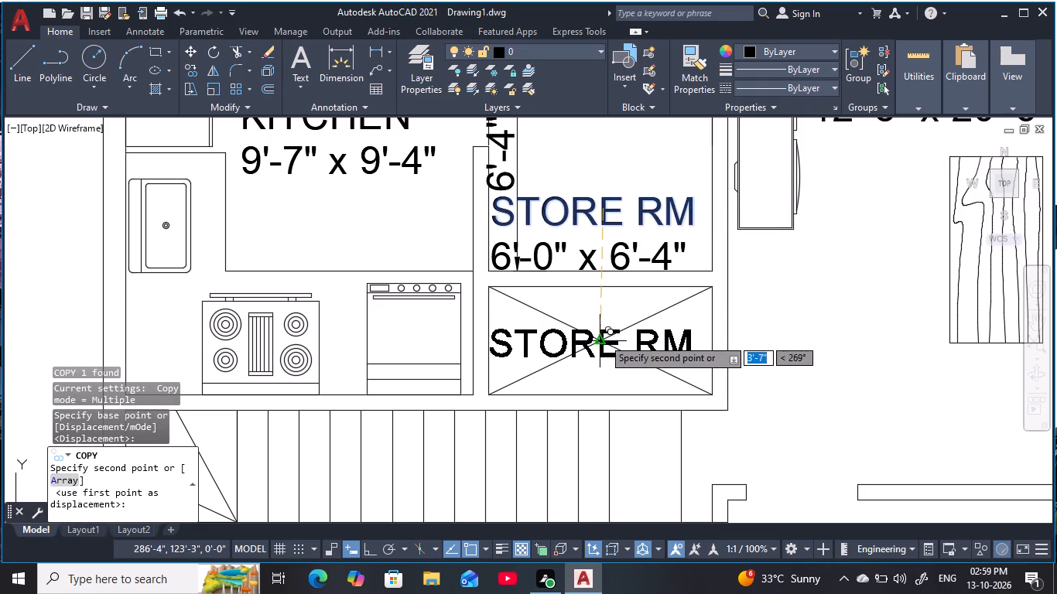
click(605, 337)
key(Escape)
key(Escape)
key(Escape)
Change the copied STORE RM text in the crossed rectangle to O.T.S.
click(604, 350)
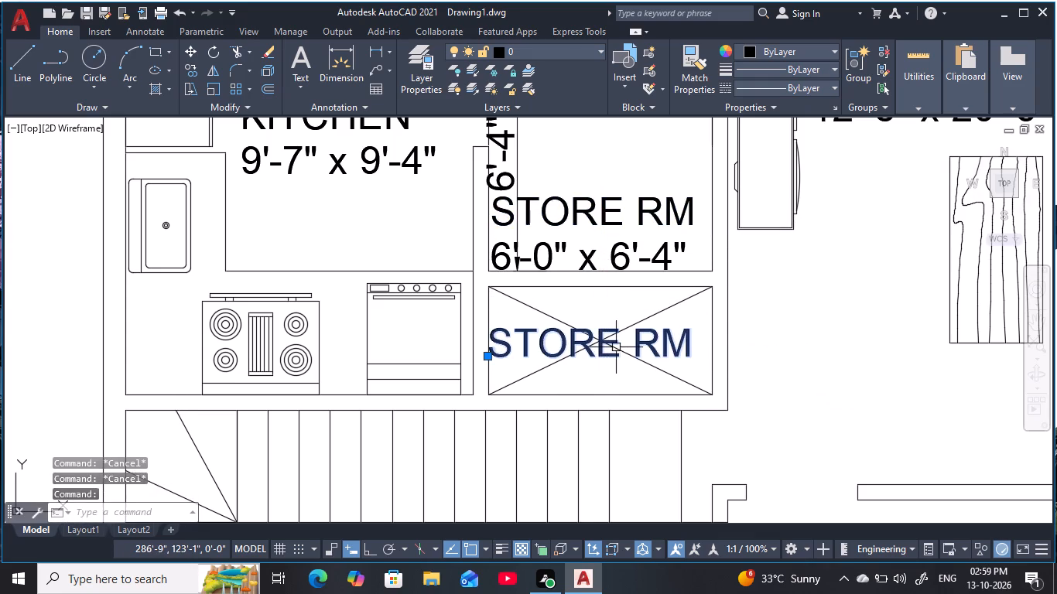
double_click(617, 347)
key(BackSpace)
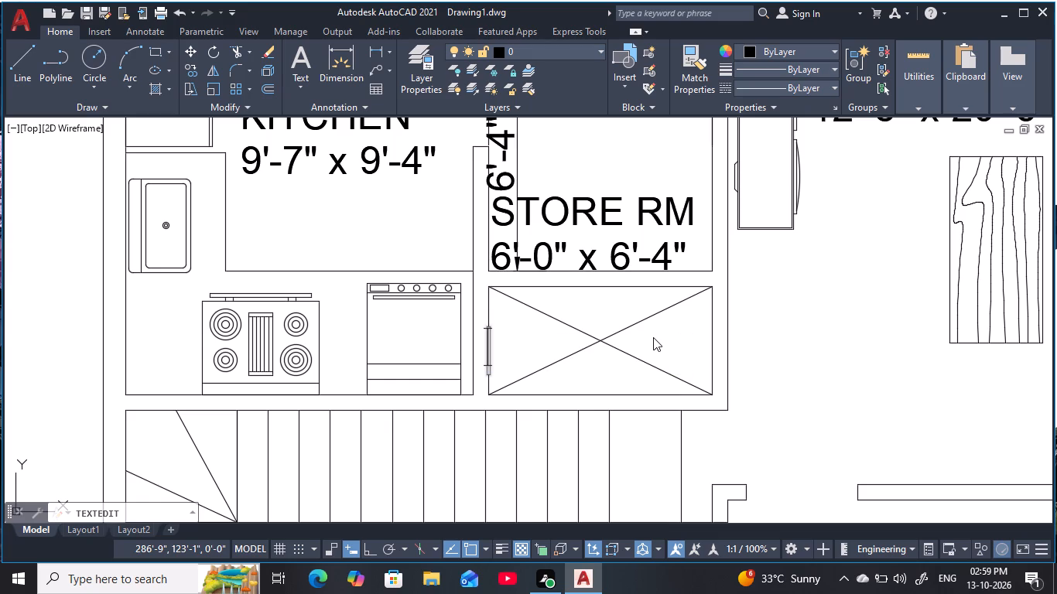
key(o)
key(period)
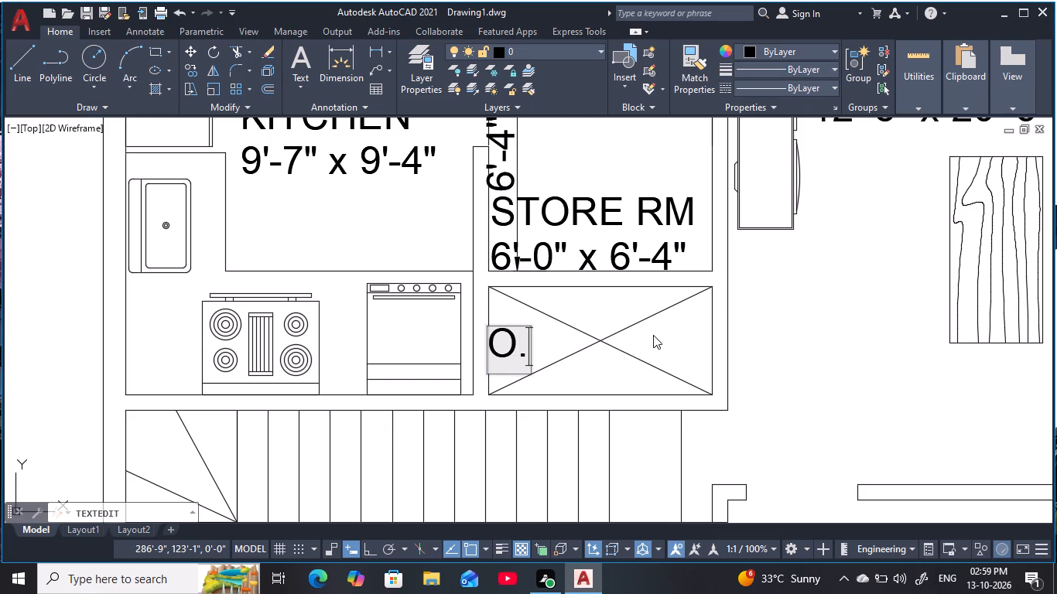
key(t)
key(period)
key(s)
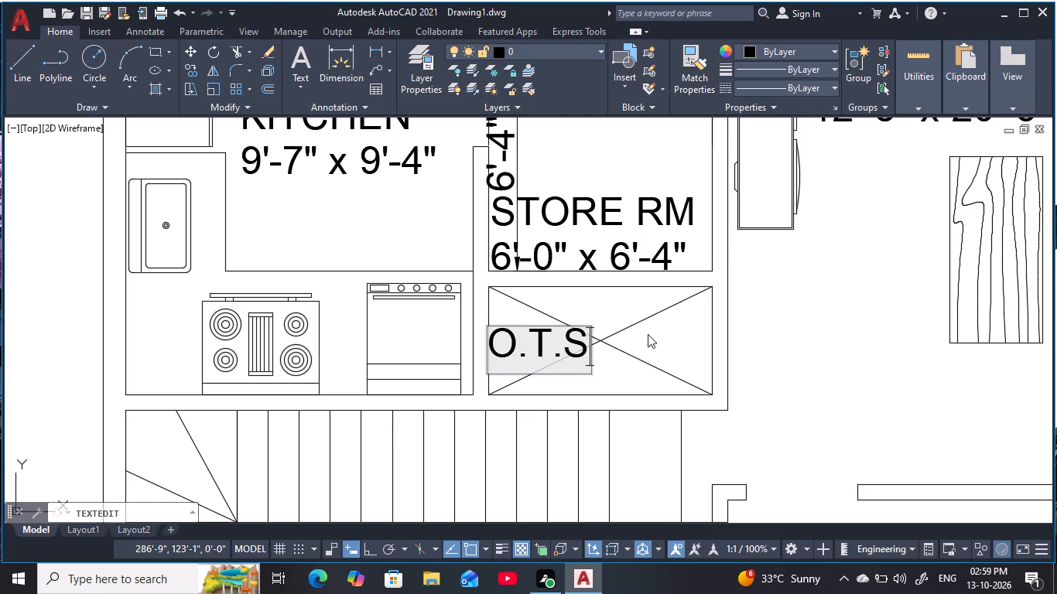
key(Return)
click(573, 343)
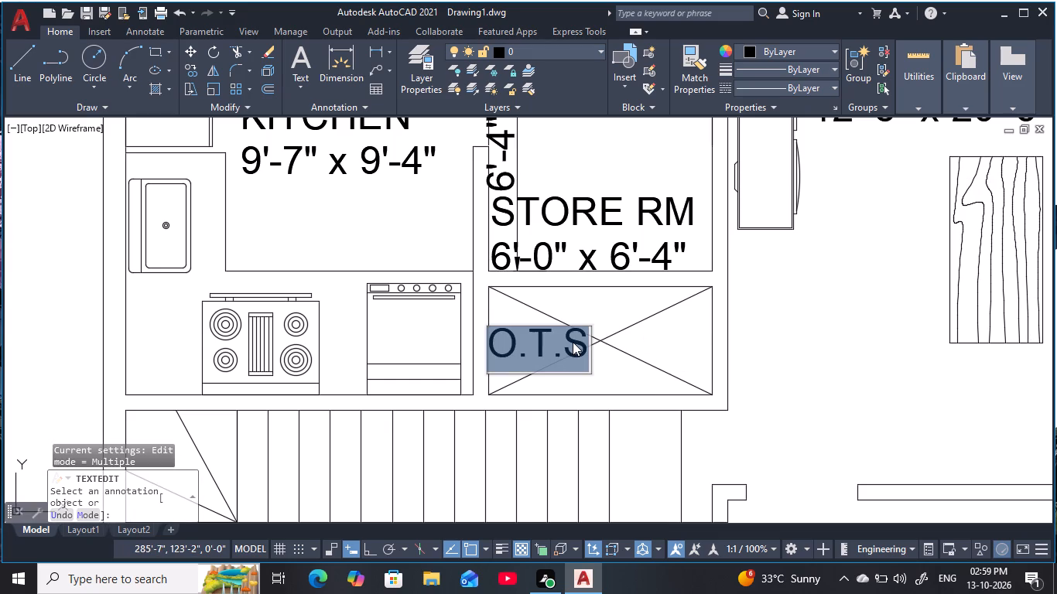
key(Escape)
key(Escape)
key(Escape)
key(Escape)
key(Escape)
key(Escape)
key(Escape)
key(Escape)
key(Escape)
key(Escape)
key(Escape)
key(Escape)
key(Escape)
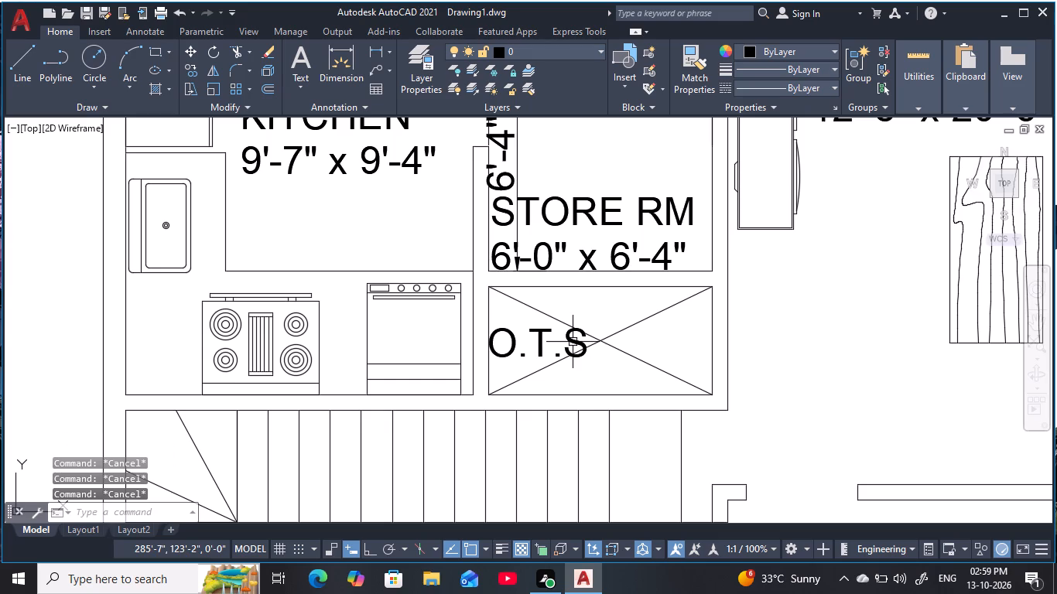
Move the O.T.S text horizontally so it is centred on the crossing of the two diagonals.
click(573, 342)
text(M)
key(space)
click(573, 342)
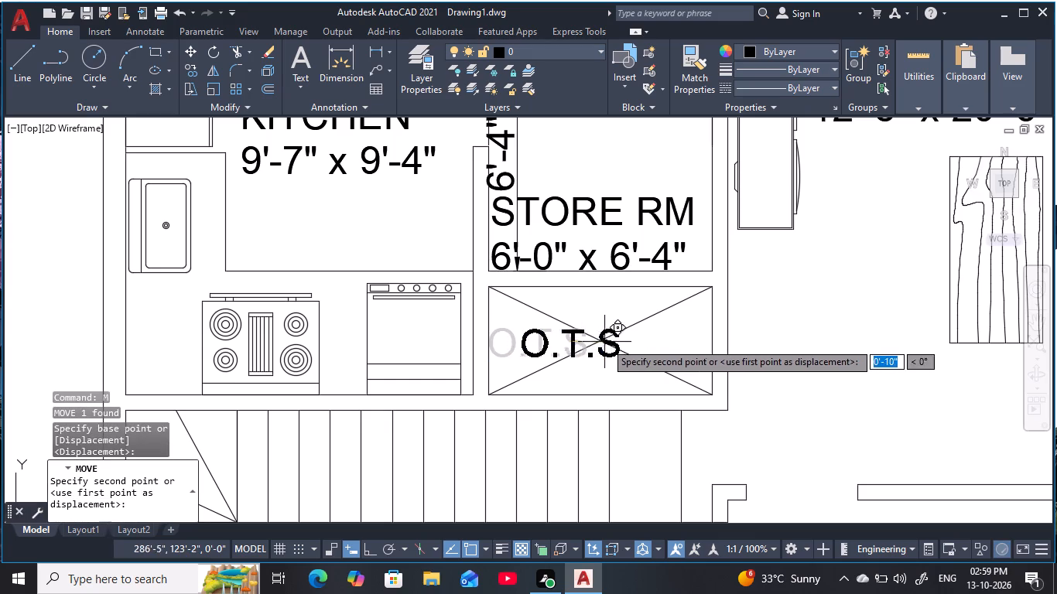
click(630, 342)
scroll(639, 356, down, 2)
key(Escape)
middle_drag(645, 359, 632, 330)
key(Escape)
key(Escape)
key(Escape)
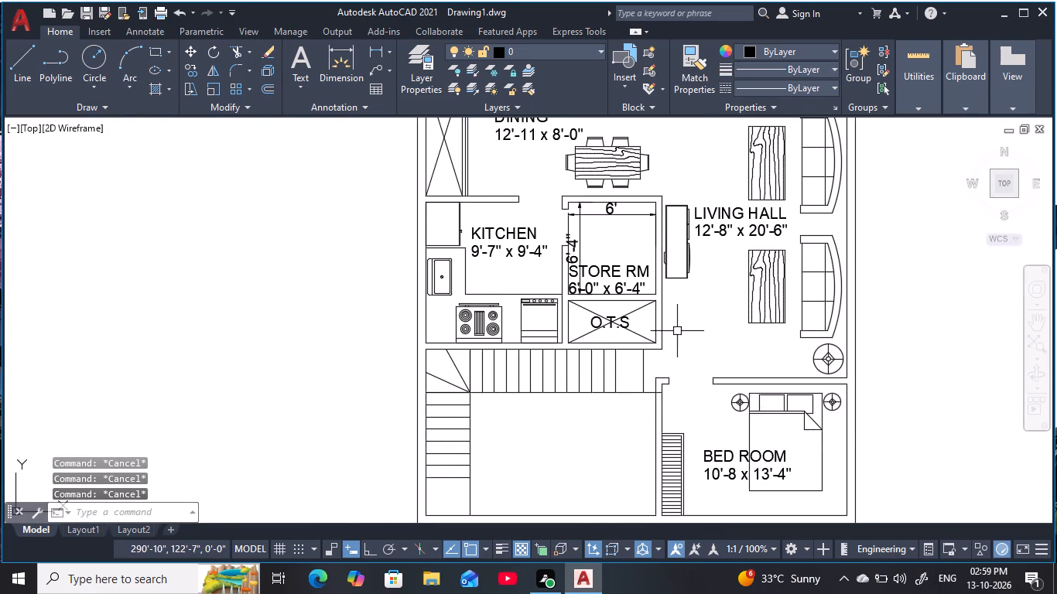
Add a horizontal linear dimension across the interior width of the lower bedroom beside the staircase, just above its room label.
scroll(678, 330, up, 2)
key(Escape)
key(Escape)
middle_drag(680, 328, 641, 325)
scroll(638, 323, down, 3)
middle_drag(646, 328, 603, 310)
scroll(627, 323, up, 1)
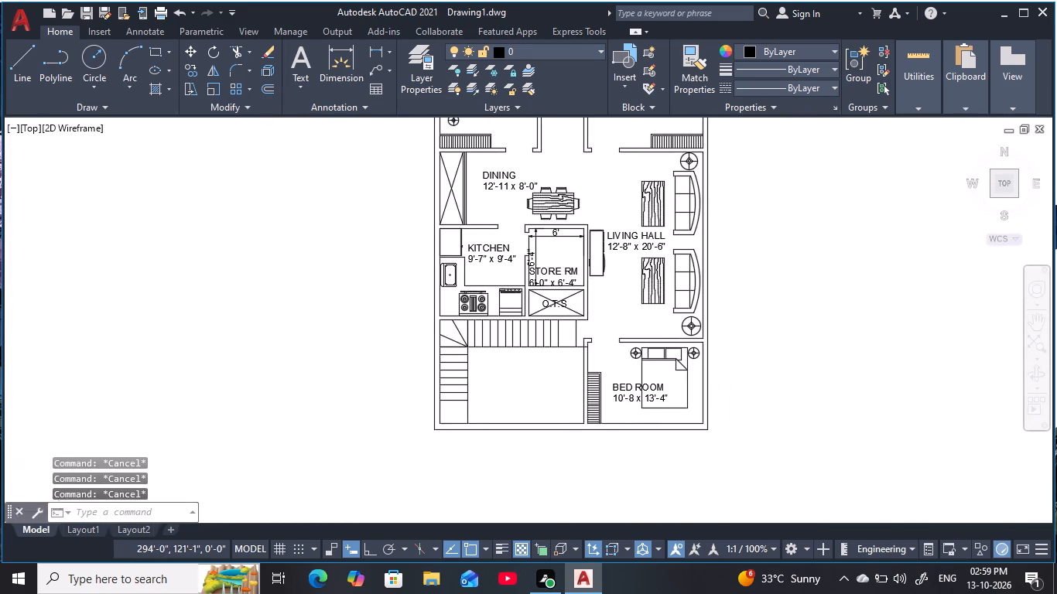
scroll(627, 323, up, 1)
middle_drag(628, 323, 602, 249)
key(Escape)
middle_drag(617, 354, 618, 245)
key(Escape)
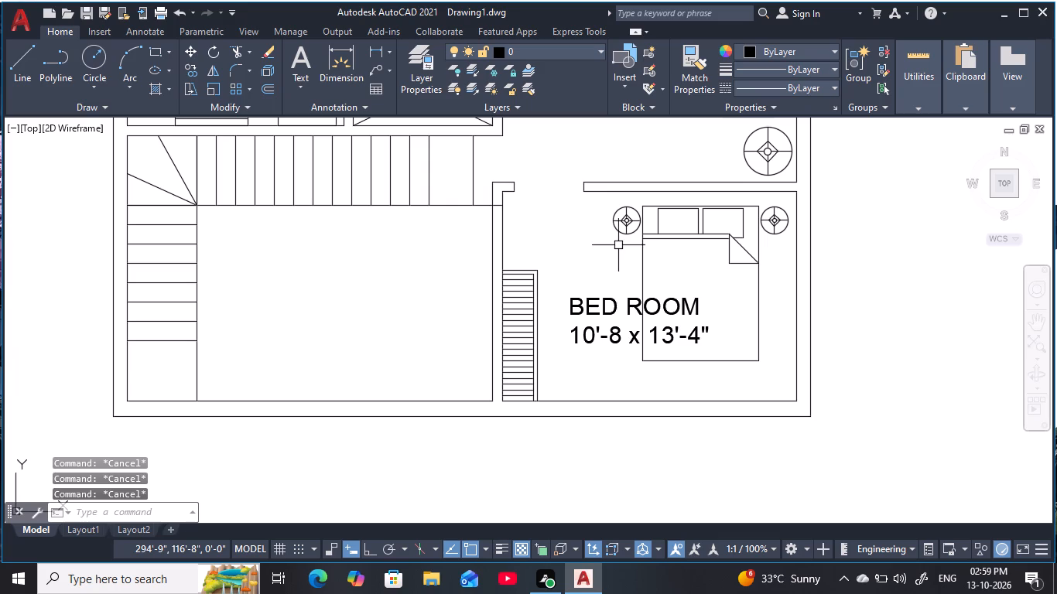
key(Escape)
key(Escape)
text(DLI)
key(space)
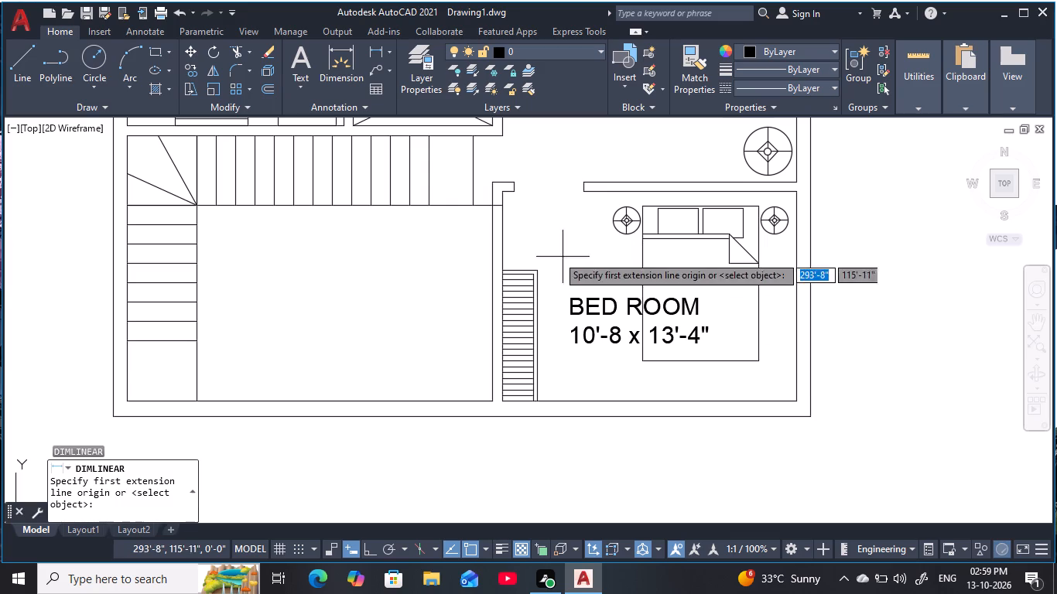
click(504, 250)
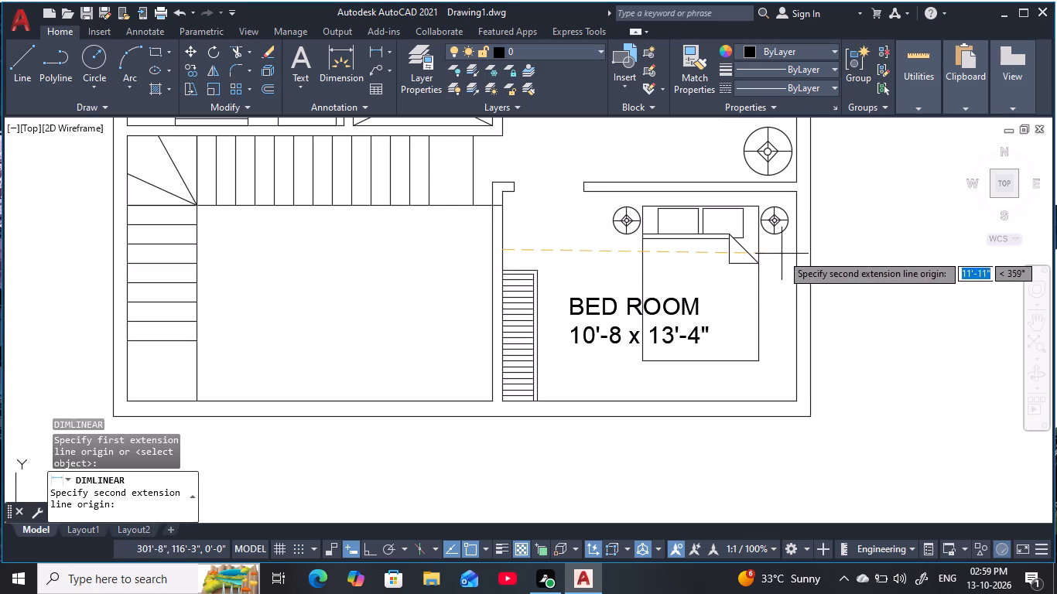
click(790, 251)
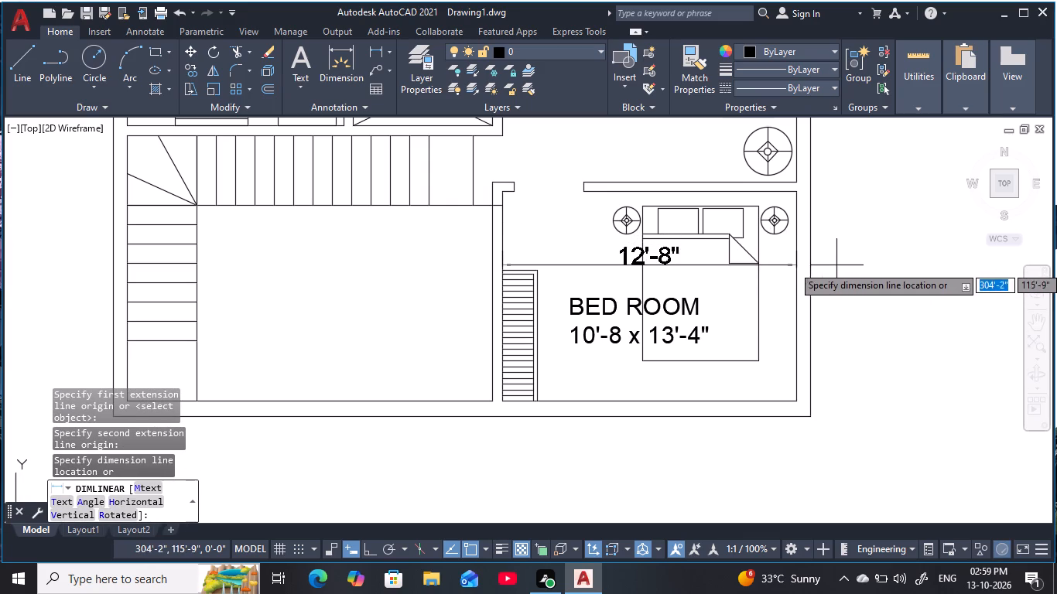
click(836, 265)
key(Escape)
key(Escape)
key(Escape)
key(Escape)
Add a vertical linear dimension between the lower bedroom's inner walls, placed beside the bed.
key(space)
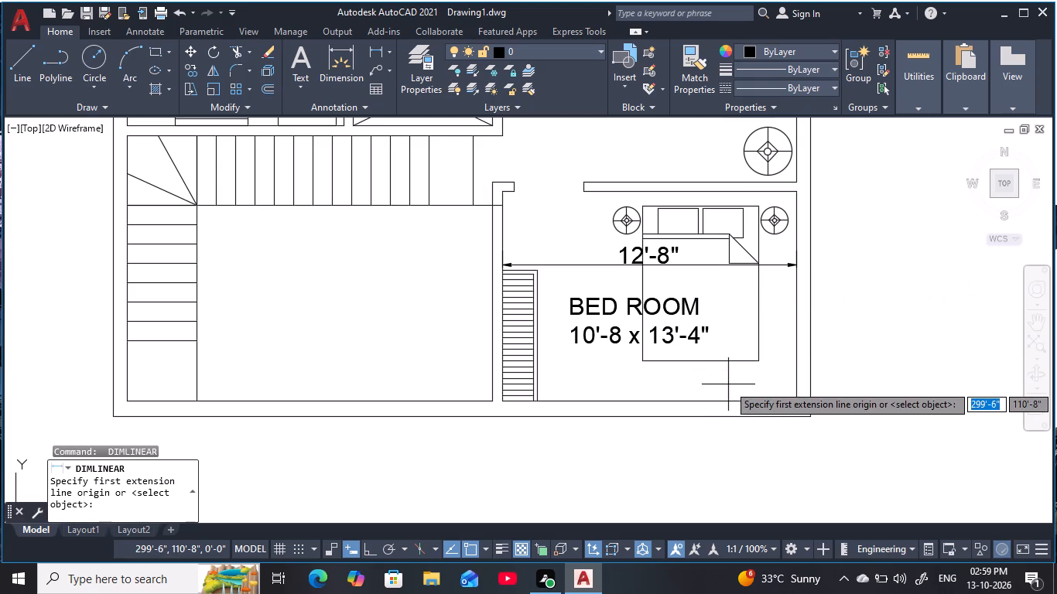
click(734, 399)
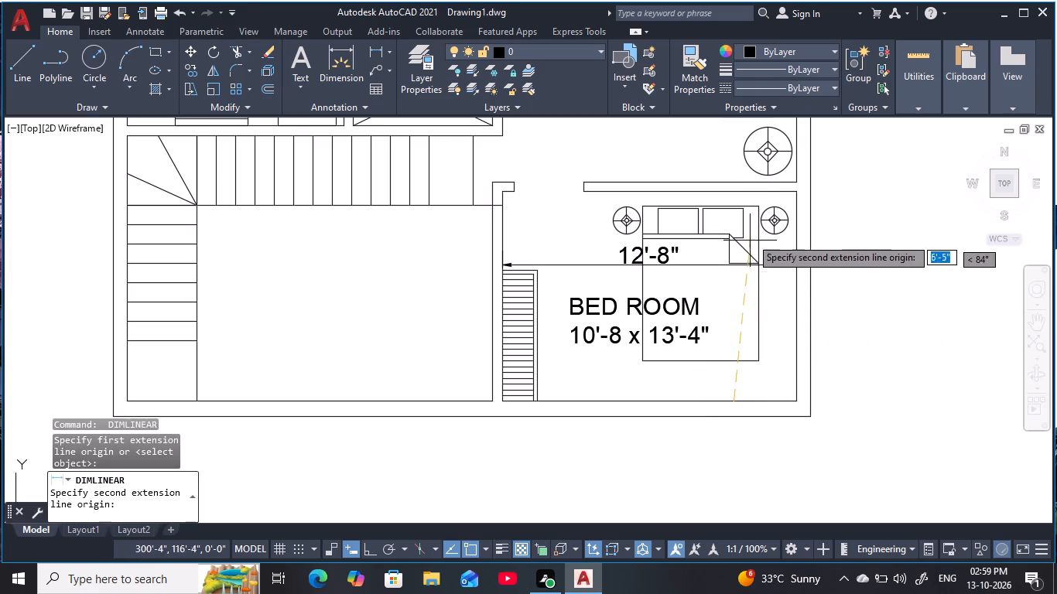
click(741, 195)
click(773, 239)
key(Escape)
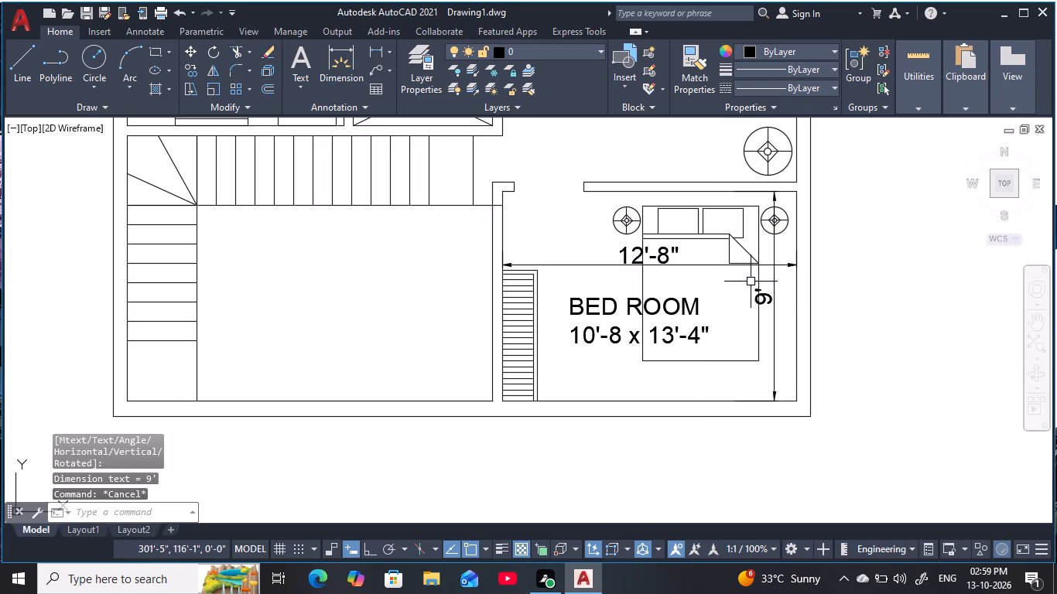
key(Escape)
key(Escape)
Set the second size in the lower BED ROOM label's size line to 9'-0".
double_click(683, 336)
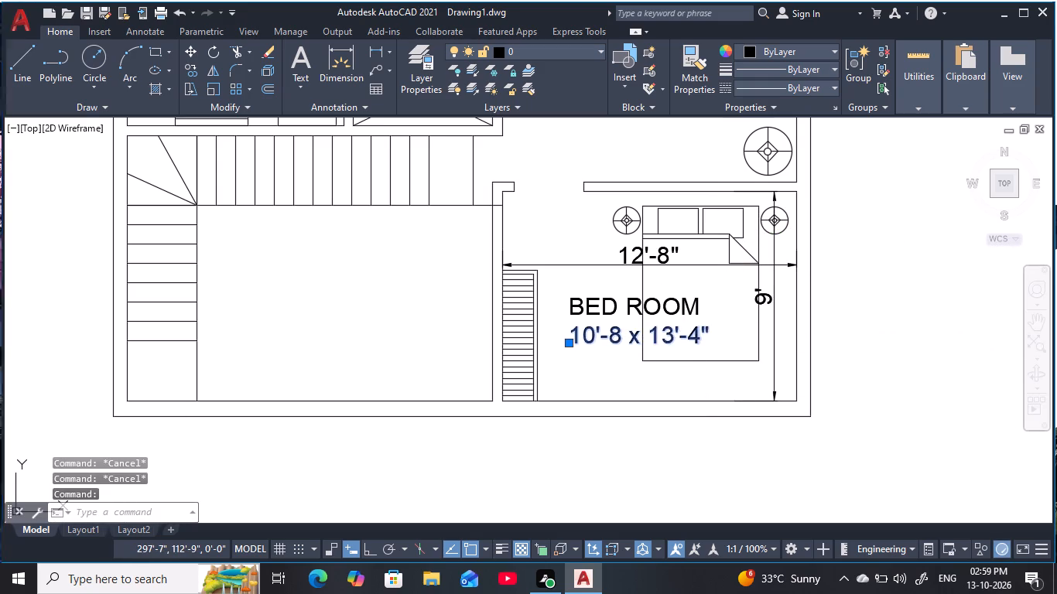
click(707, 336)
click(703, 336)
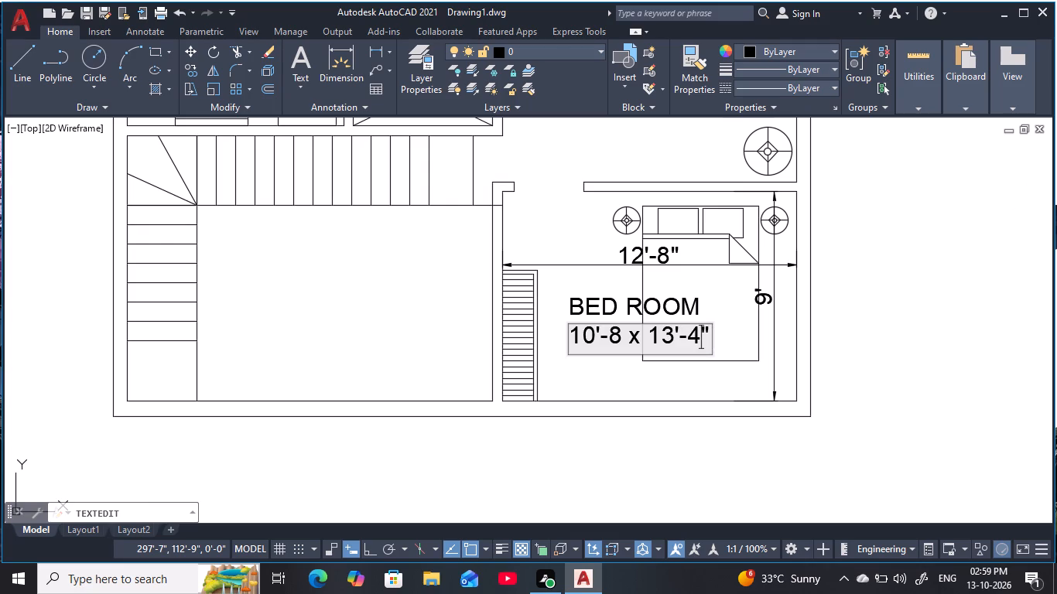
key(BackSpace)
key(0)
click(674, 339)
key(BackSpace)
key(BackSpace)
key(9)
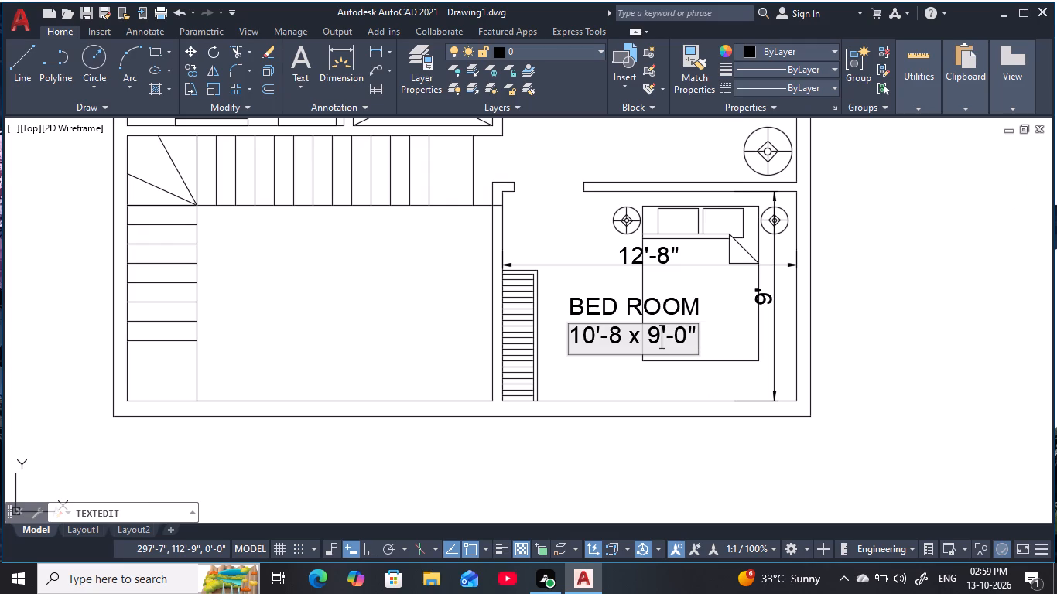
Set the first size in the lower BED ROOM label's size line to 12'-8".
click(621, 336)
key(shift+quotedbl)
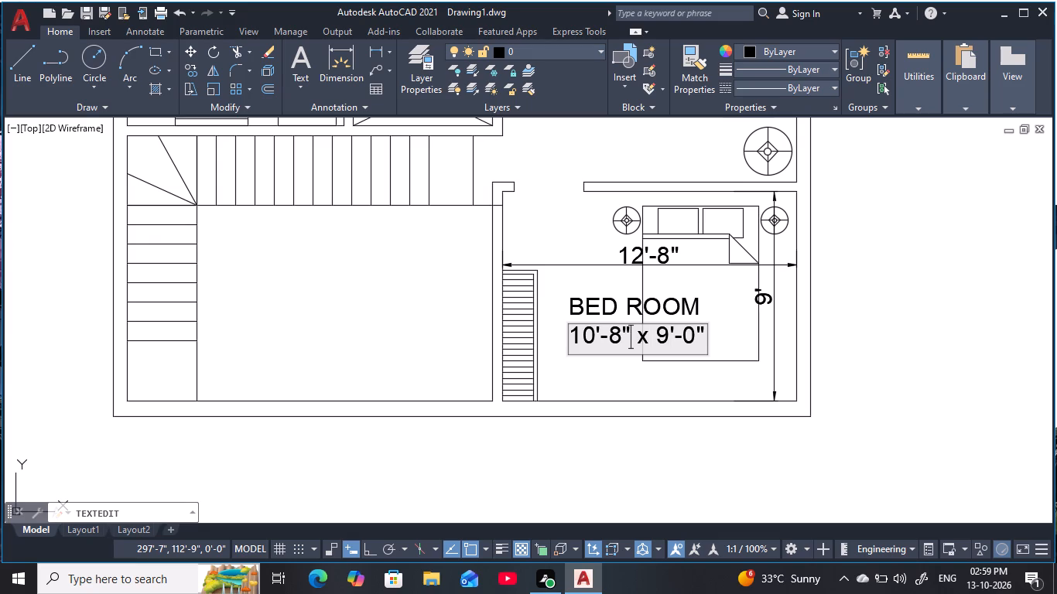
click(595, 336)
key(BackSpace)
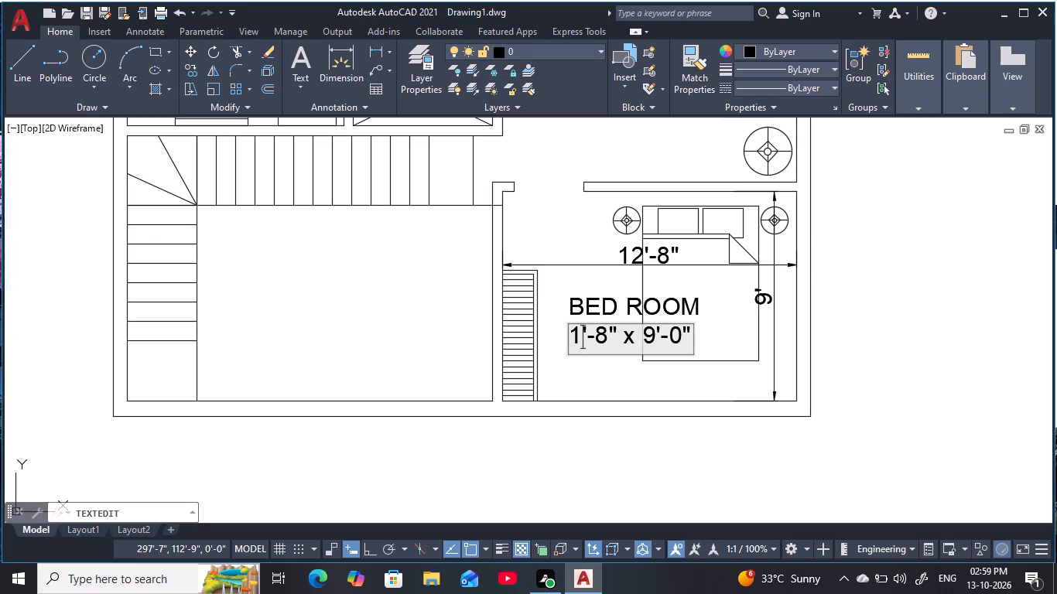
key(2)
key(Return)
scroll(628, 343, down, 2)
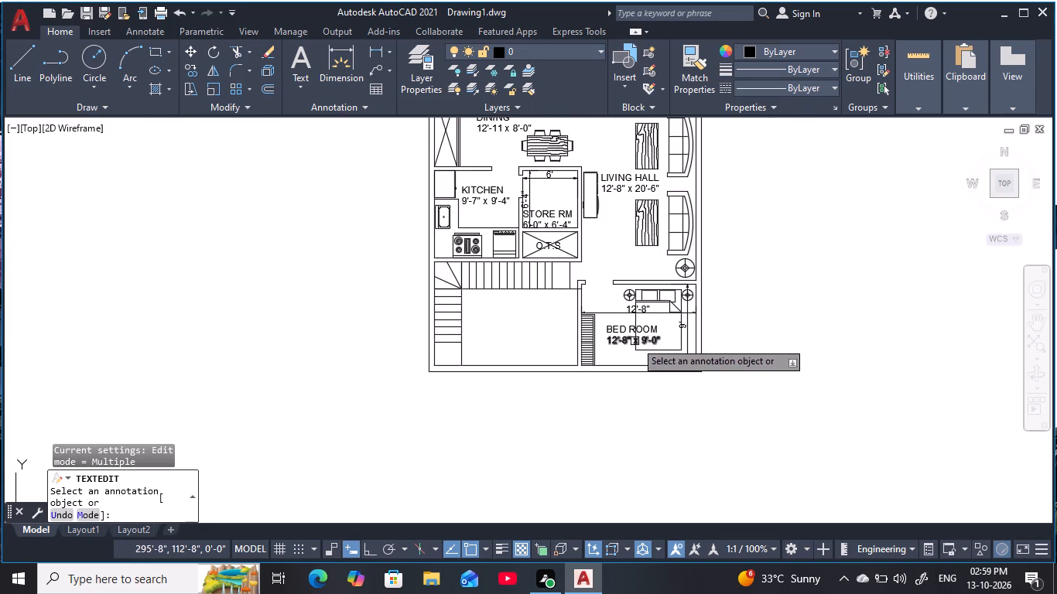
key(Escape)
key(Escape)
key(Escape)
scroll(647, 319, up, 2)
key(Escape)
key(Escape)
Erase the horizontal and vertical dimensions inside the lower bedroom.
click(650, 306)
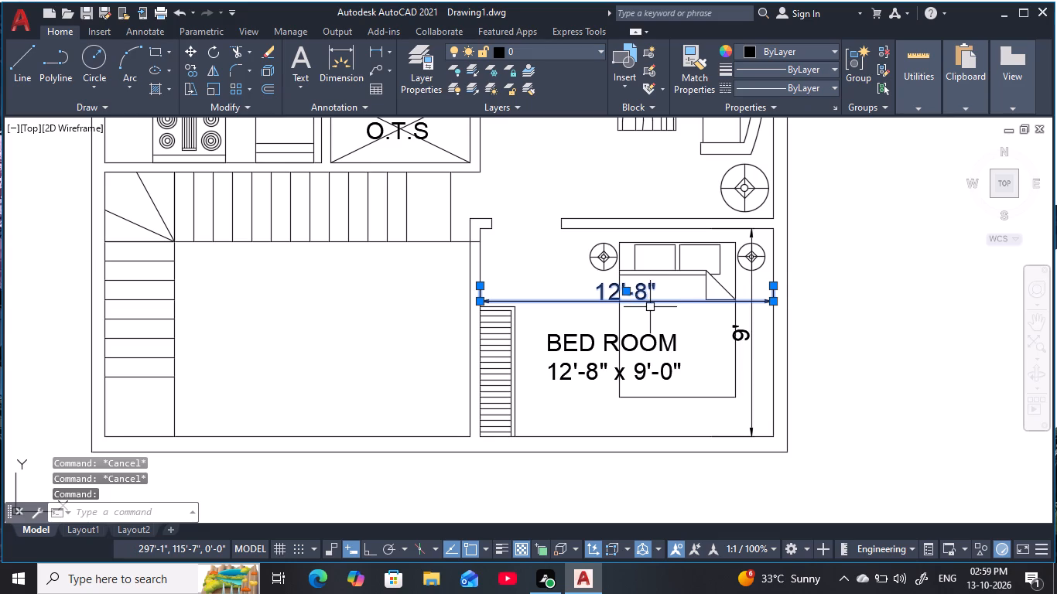
key(e)
key(space)
click(752, 313)
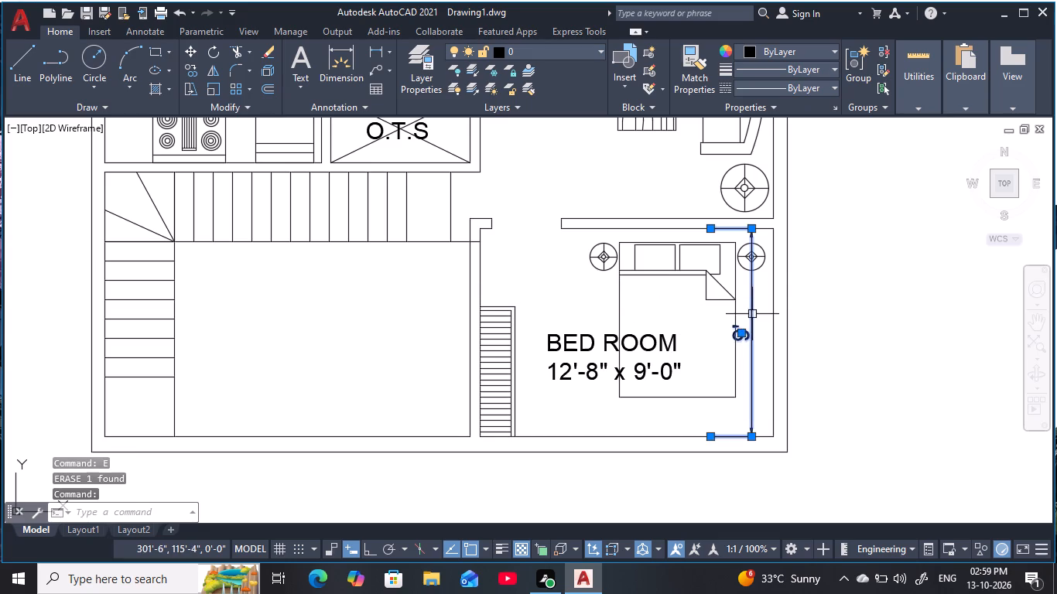
key(e)
key(space)
scroll(651, 299, down, 1)
middle_drag(648, 309, 717, 364)
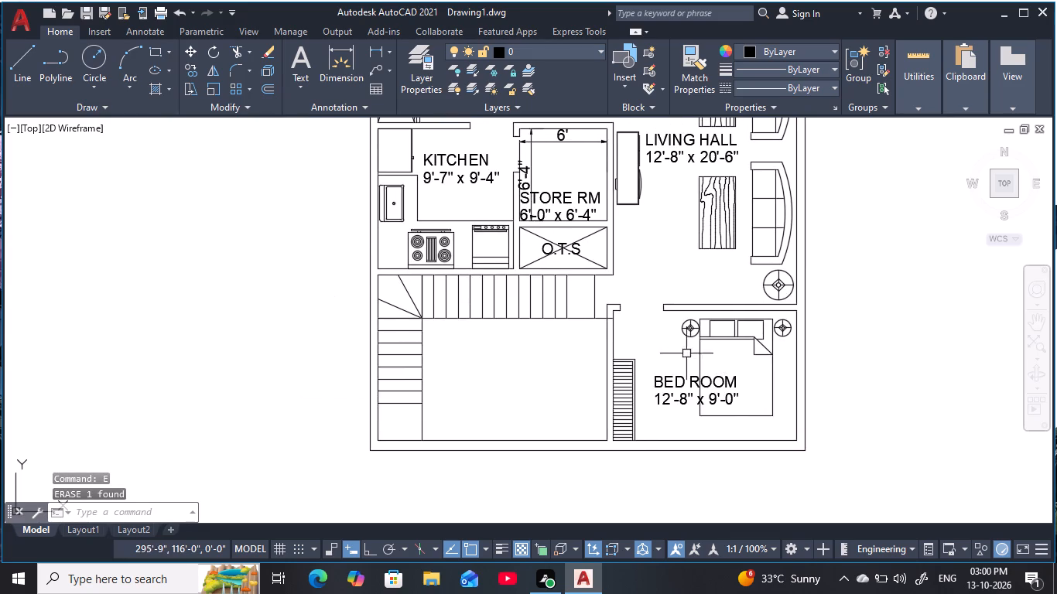
key(Escape)
key(Escape)
key(Escape)
key(Escape)
Add a horizontal linear dimension from the stair edge to the wall across the empty space beside the lower bedroom, just above its bottom wall.
middle_drag(545, 350, 569, 329)
key(Escape)
key(Escape)
key(Escape)
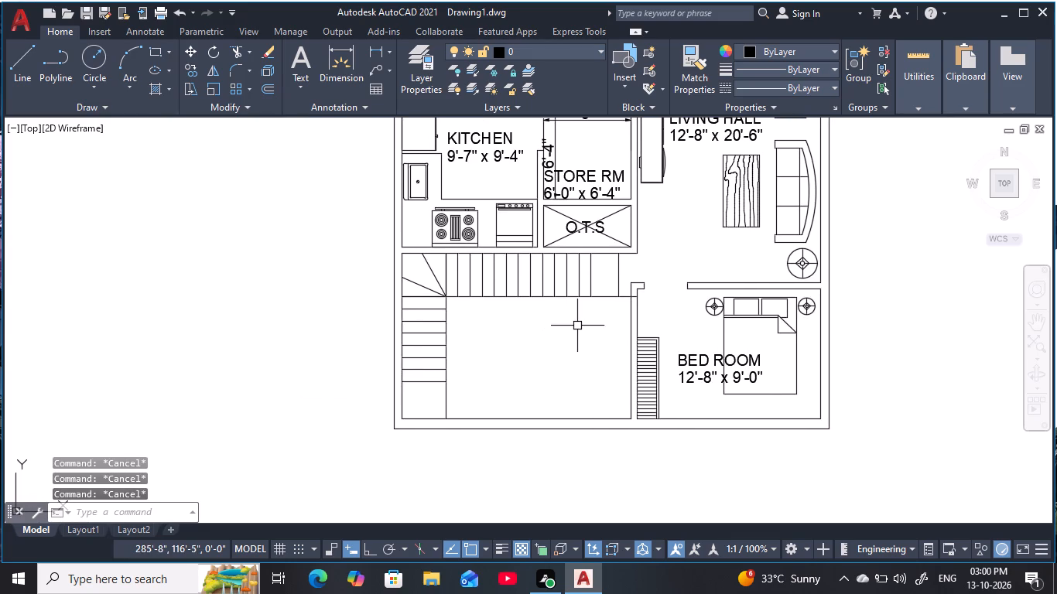
text(DL)
key(i)
key(space)
click(448, 348)
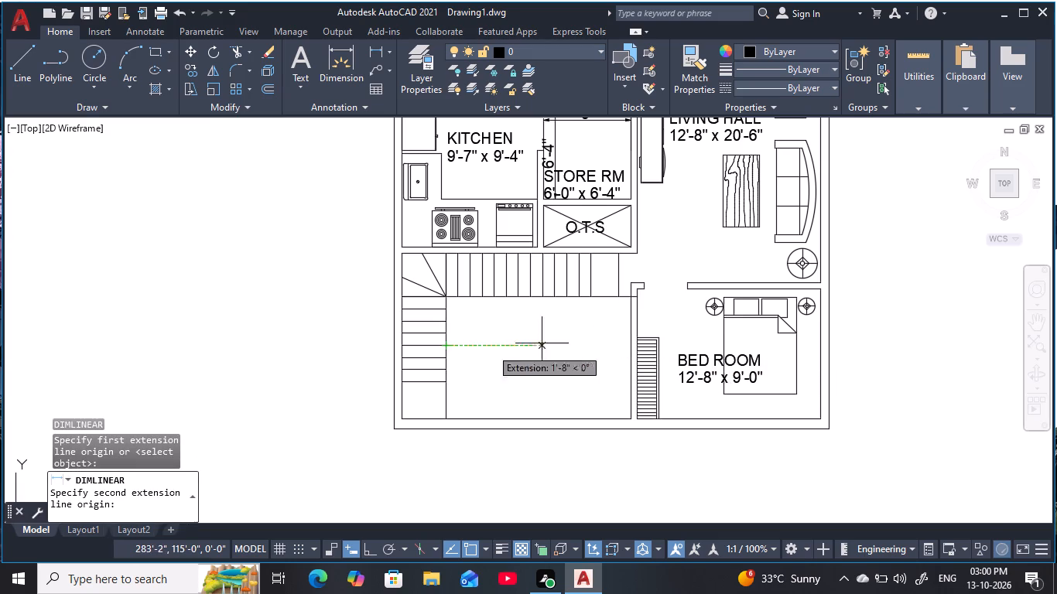
drag(631, 346, 620, 348)
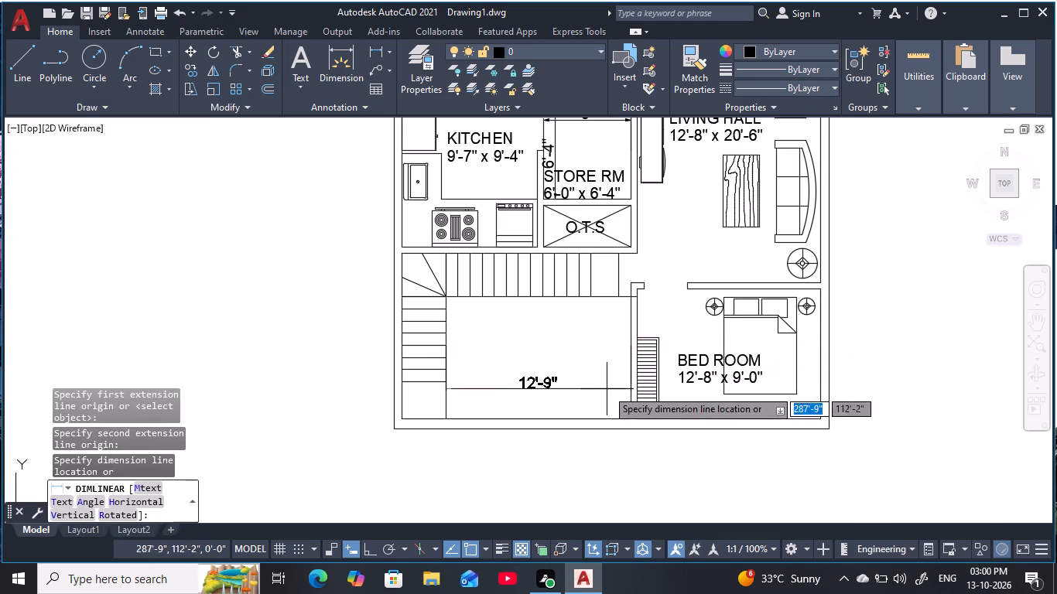
click(606, 408)
key(Escape)
key(Escape)
key(Escape)
key(Escape)
Add a vertical linear dimension from the bottom wall to the staircase line in the same empty space, placed near the bedroom wall.
key(space)
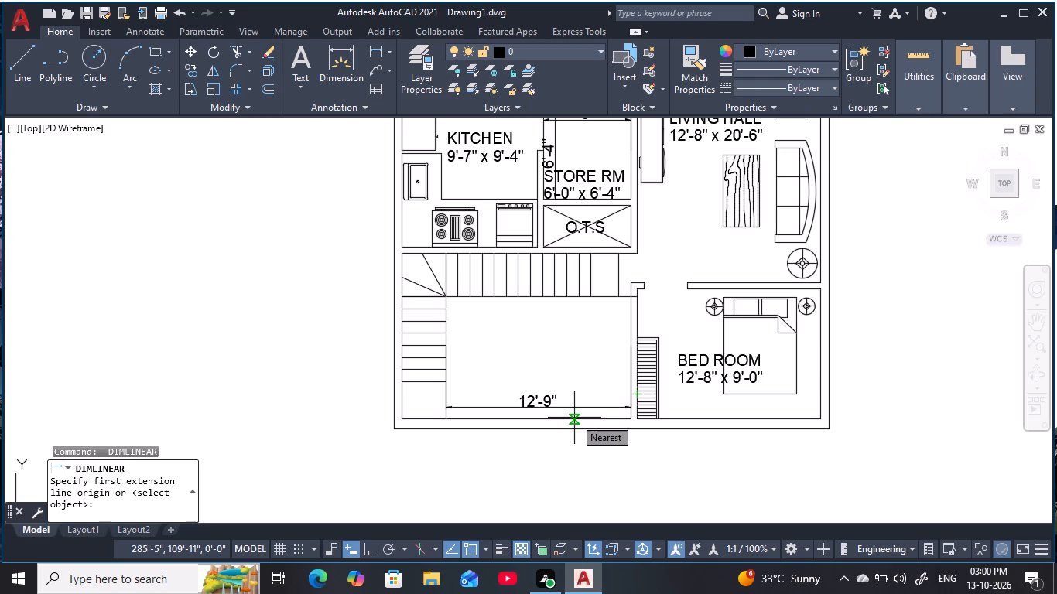
click(574, 416)
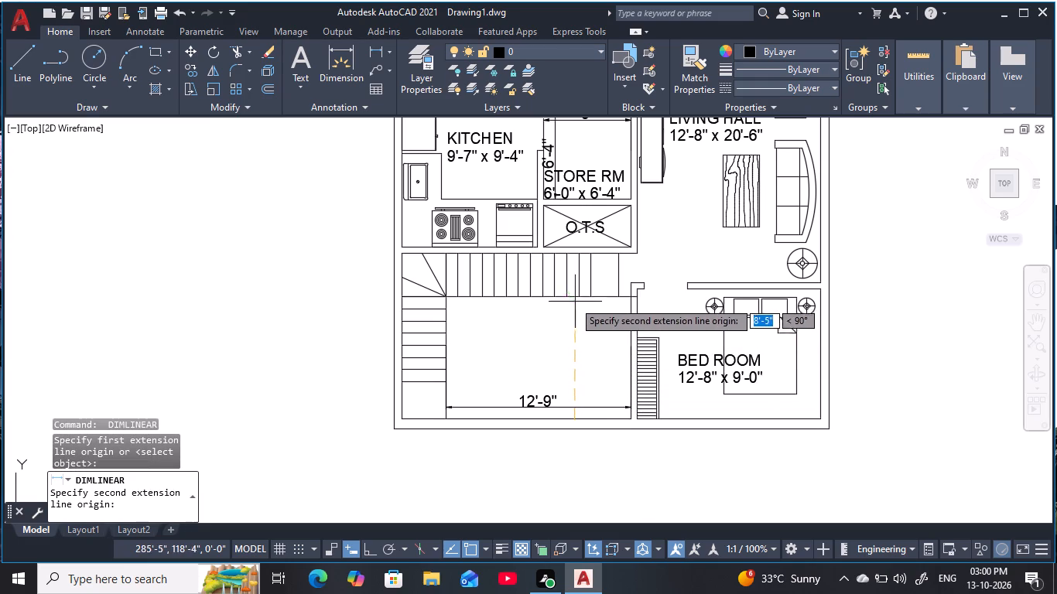
click(572, 300)
click(615, 362)
key(Escape)
key(Escape)
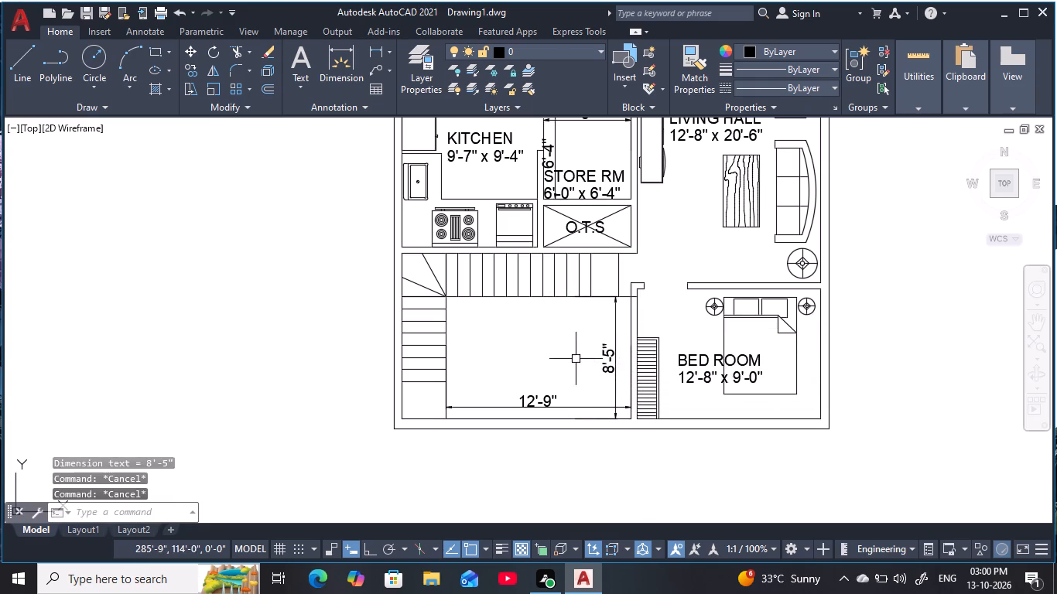
key(Escape)
key(Escape)
key(Escape)
key(Escape)
key(Escape)
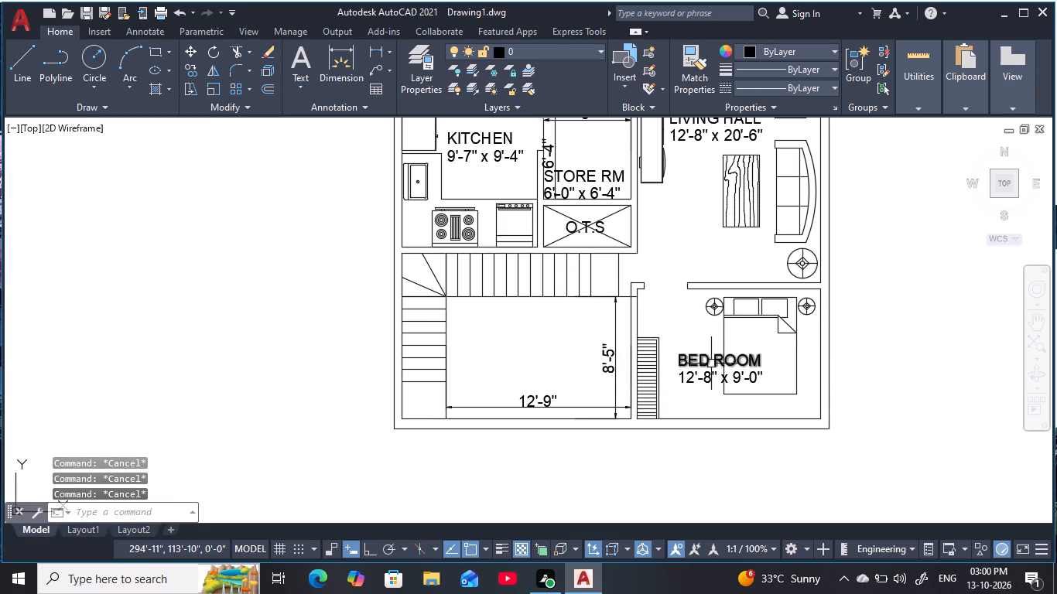
Copy the lower bedroom's name and size text into the empty space beside the staircase.
click(711, 363)
click(711, 386)
key(c)
text(O)
key(space)
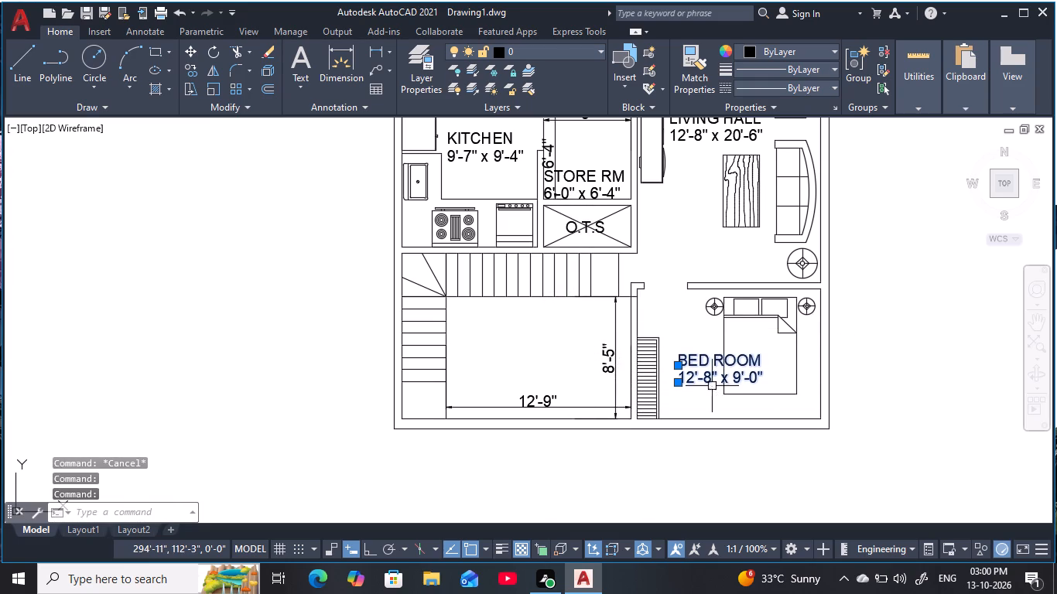
click(710, 381)
click(494, 360)
key(Escape)
key(Escape)
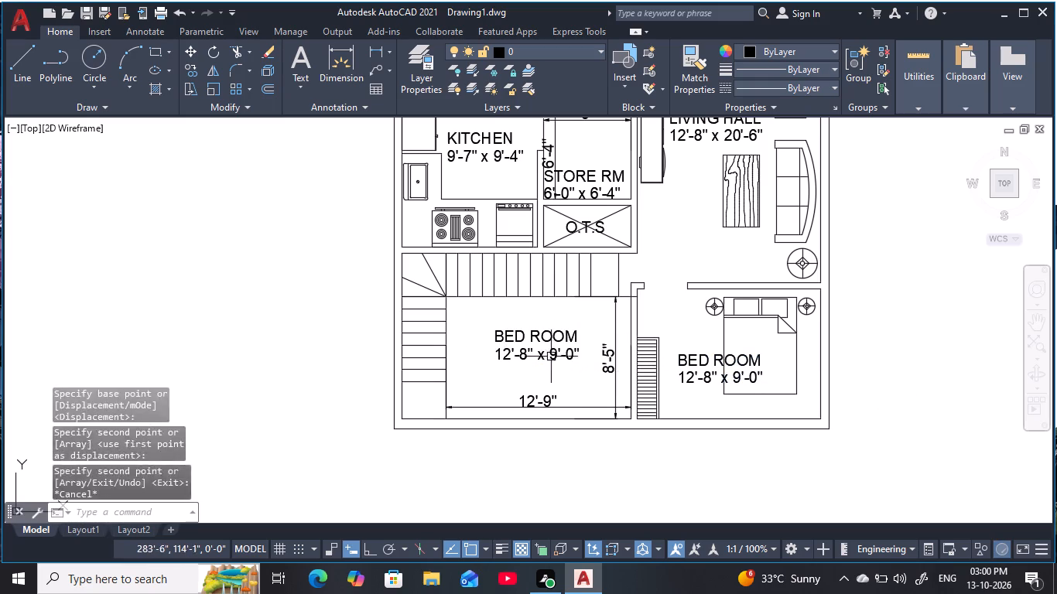
key(Escape)
key(Escape)
key(Escape)
key(Escape)
key(Escape)
key(Escape)
Change the copied room name beside the staircase to PARKING.
double_click(559, 333)
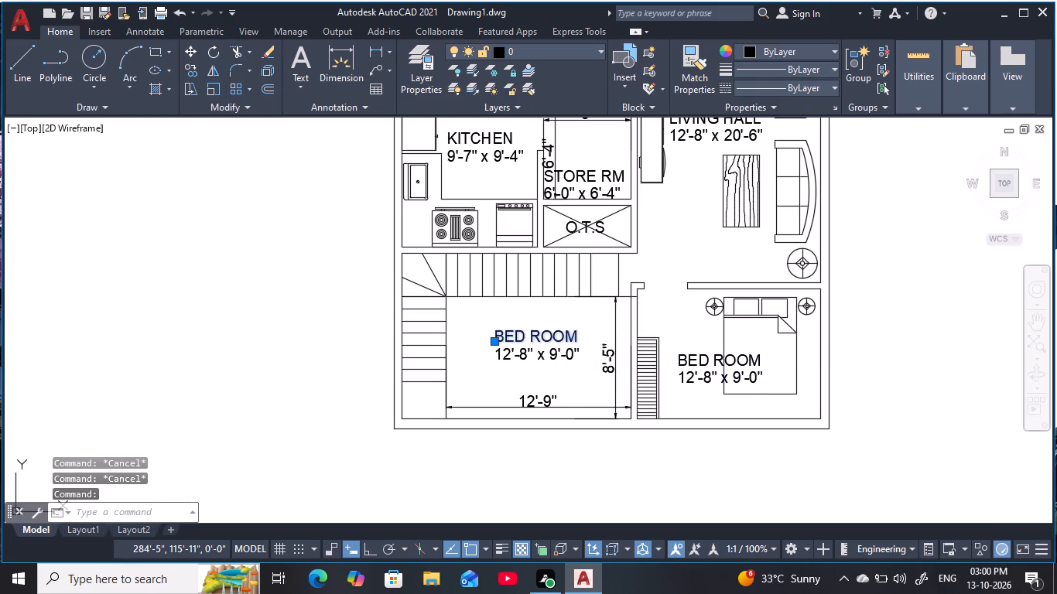
key(BackSpace)
key(p)
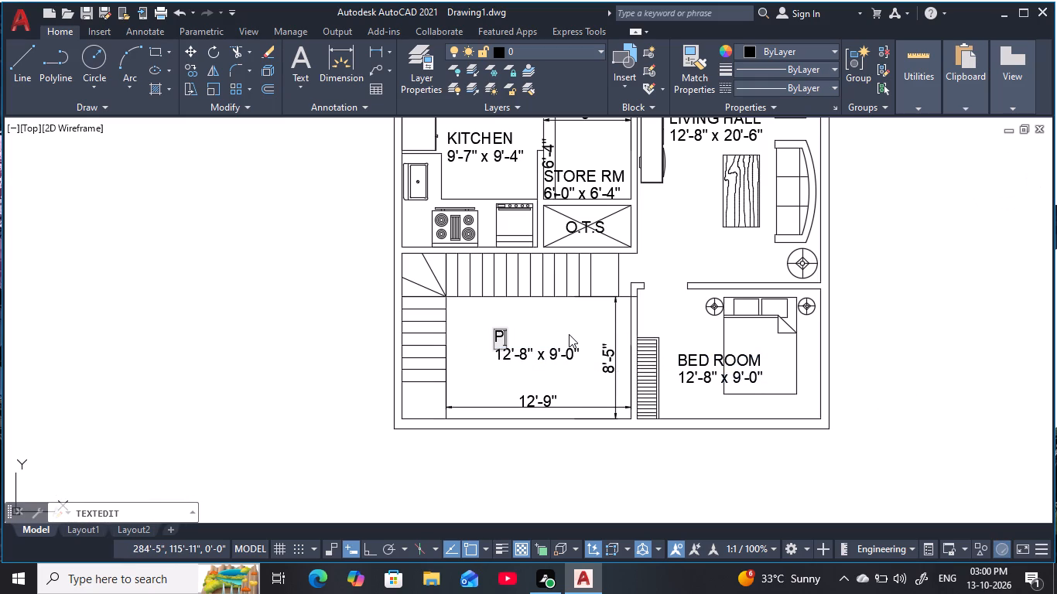
text(ARKING)
key(Return)
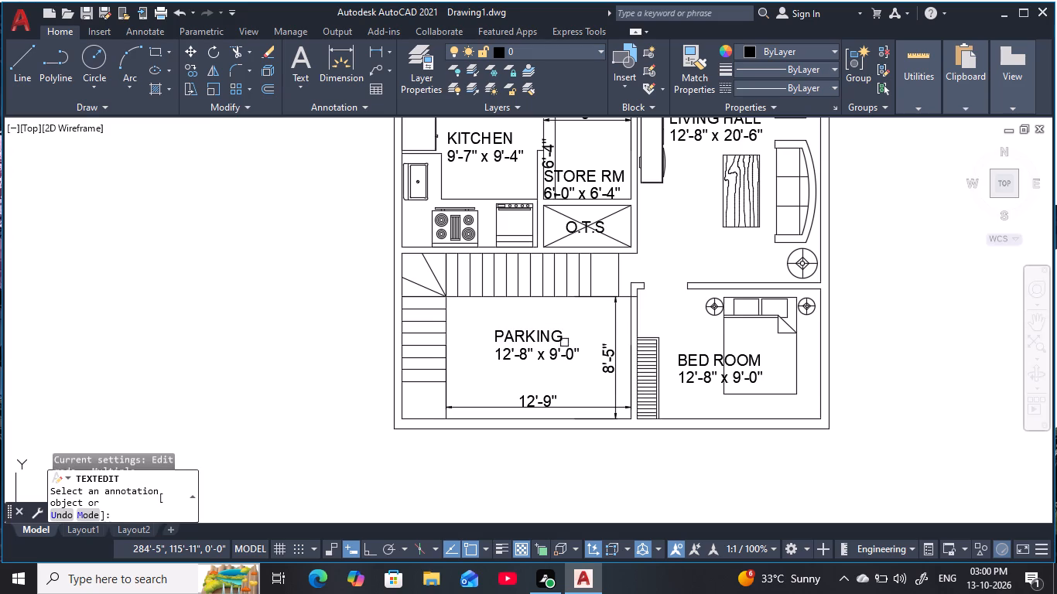
Change the size line under the PARKING label to 12'-9" x 8'-5".
double_click(551, 360)
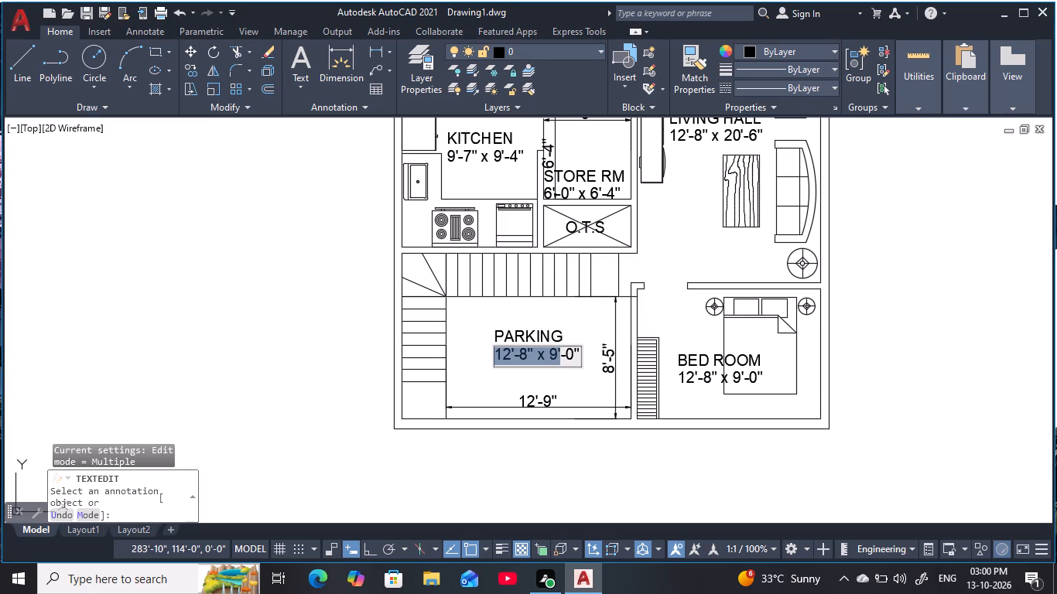
click(577, 355)
click(573, 357)
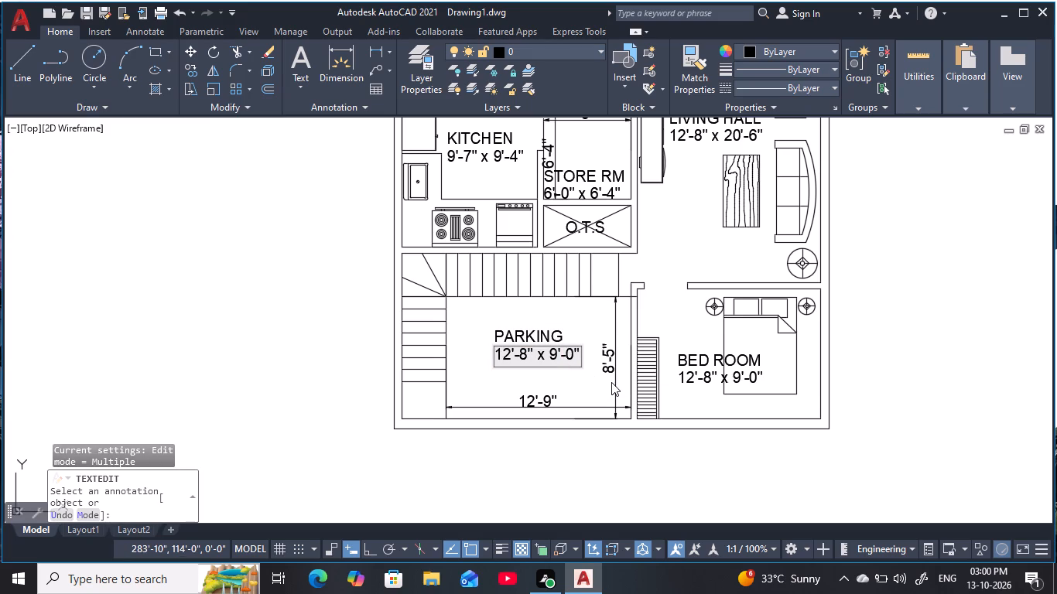
key(BackSpace)
key(5)
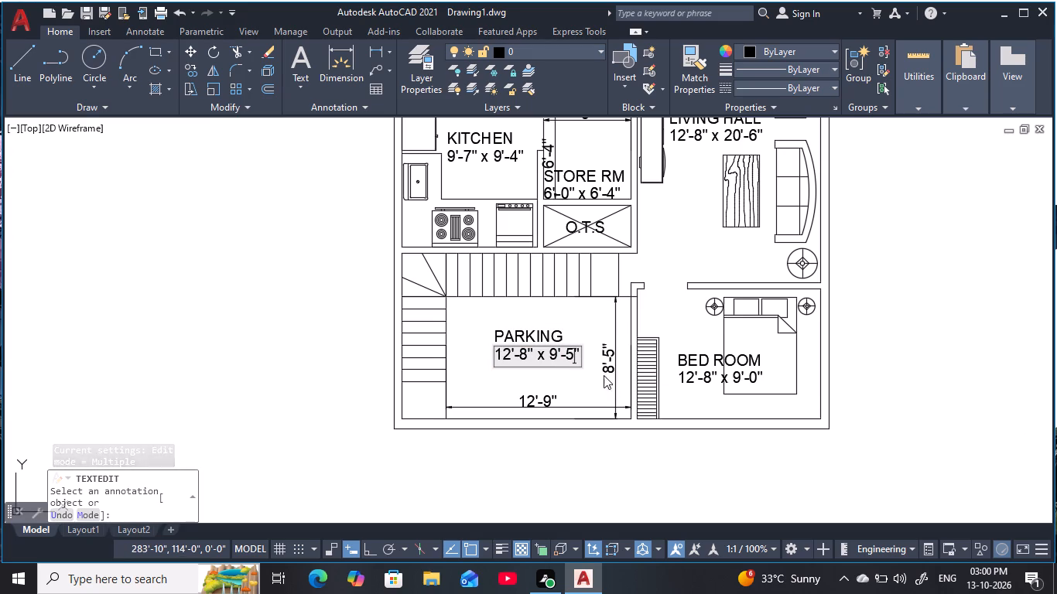
click(556, 353)
key(BackSpace)
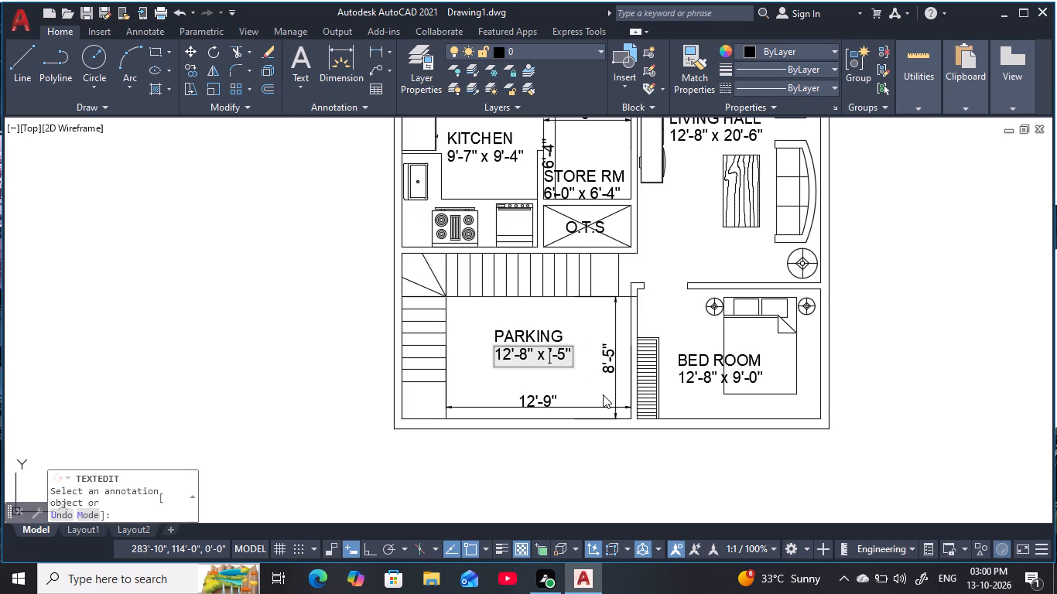
key(8)
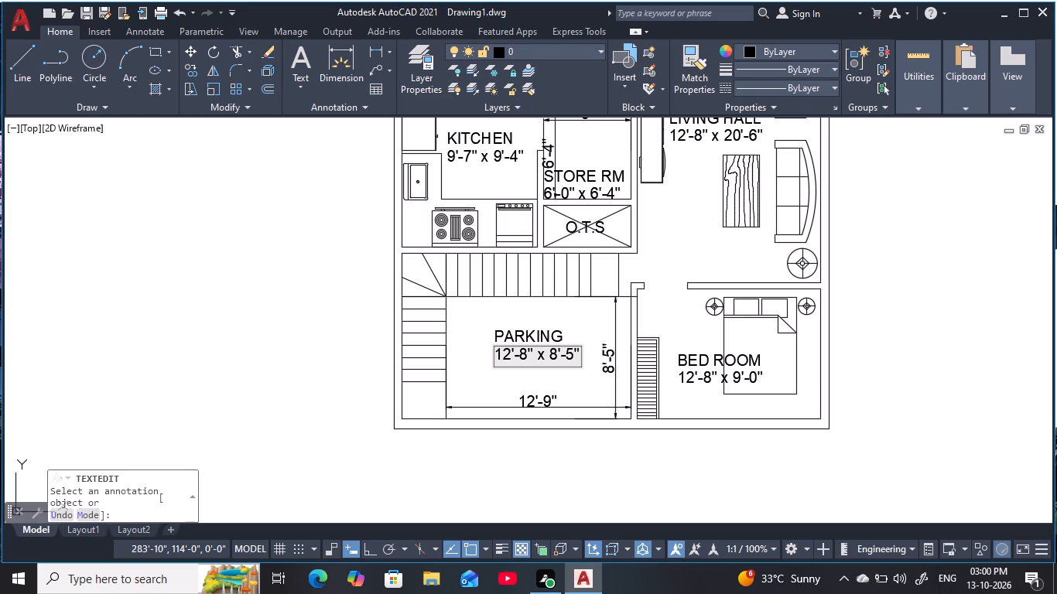
click(525, 355)
key(BackSpace)
key(9)
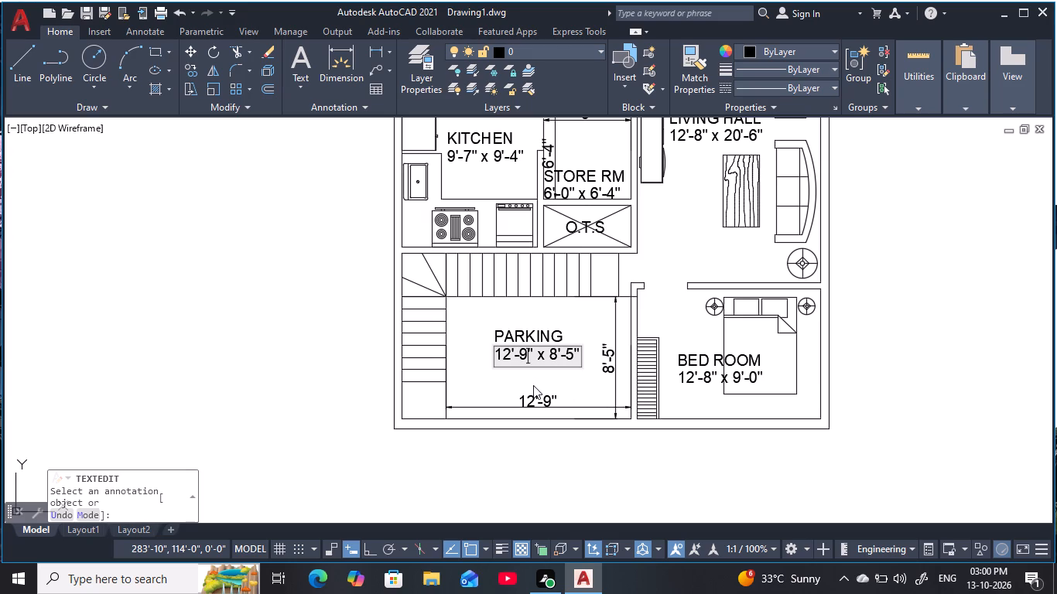
key(Return)
Erase the horizontal and vertical dimensions inside the store room.
scroll(555, 371, down, 1)
middle_drag(613, 303, 593, 346)
scroll(546, 298, up, 3)
middle_drag(548, 284, 590, 393)
key(Escape)
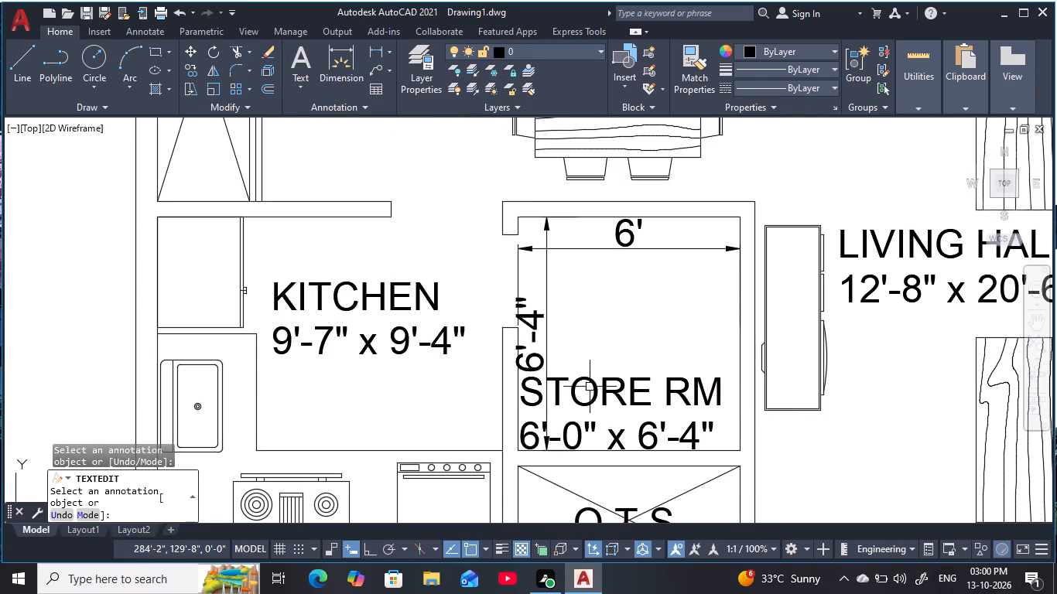
key(Escape)
key(Escape)
key(Escape)
click(601, 252)
key(e)
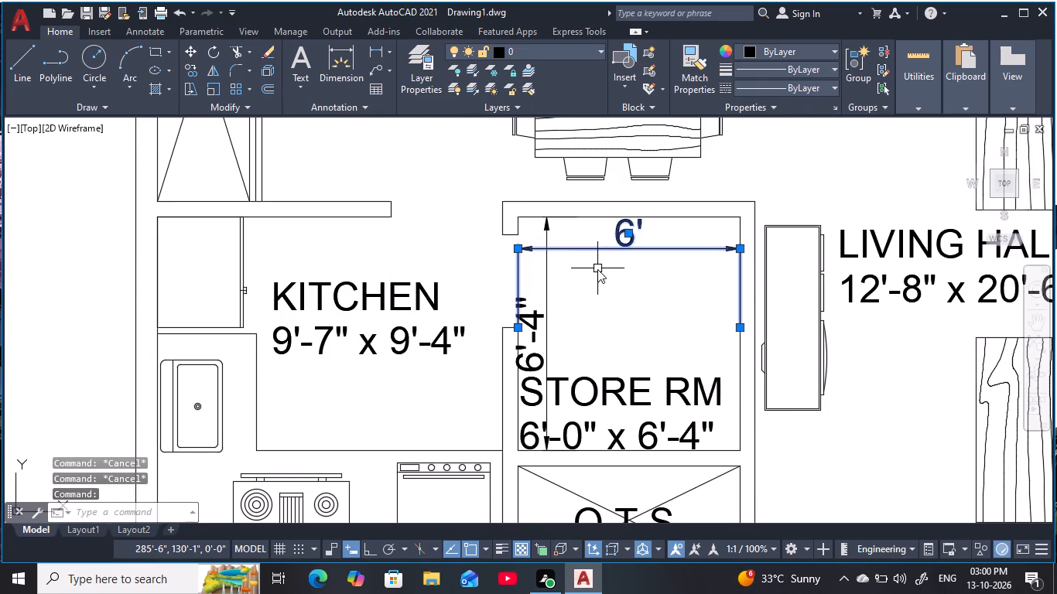
key(space)
click(549, 302)
text(E)
key(space)
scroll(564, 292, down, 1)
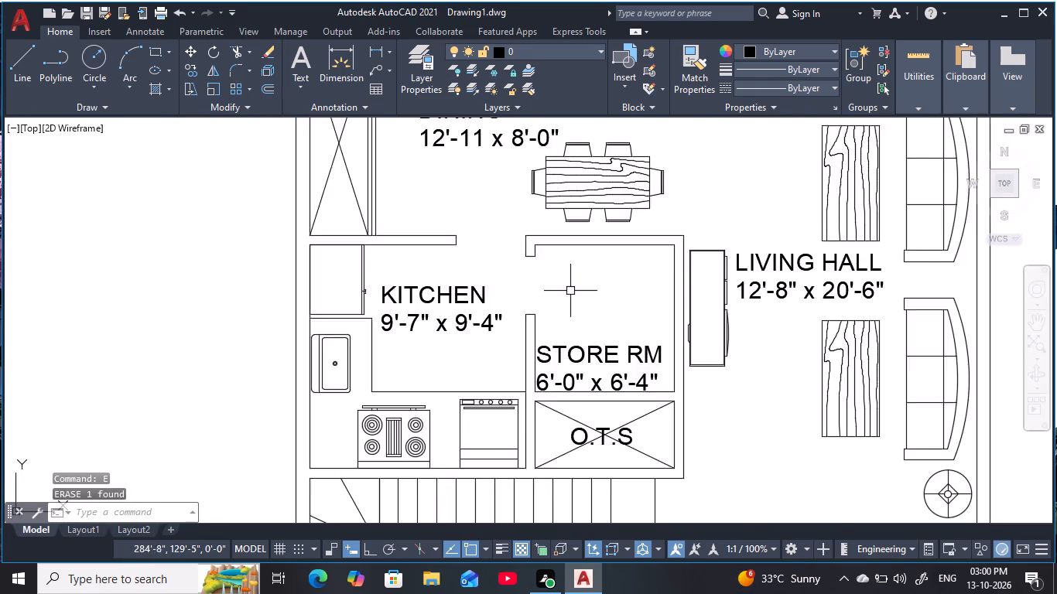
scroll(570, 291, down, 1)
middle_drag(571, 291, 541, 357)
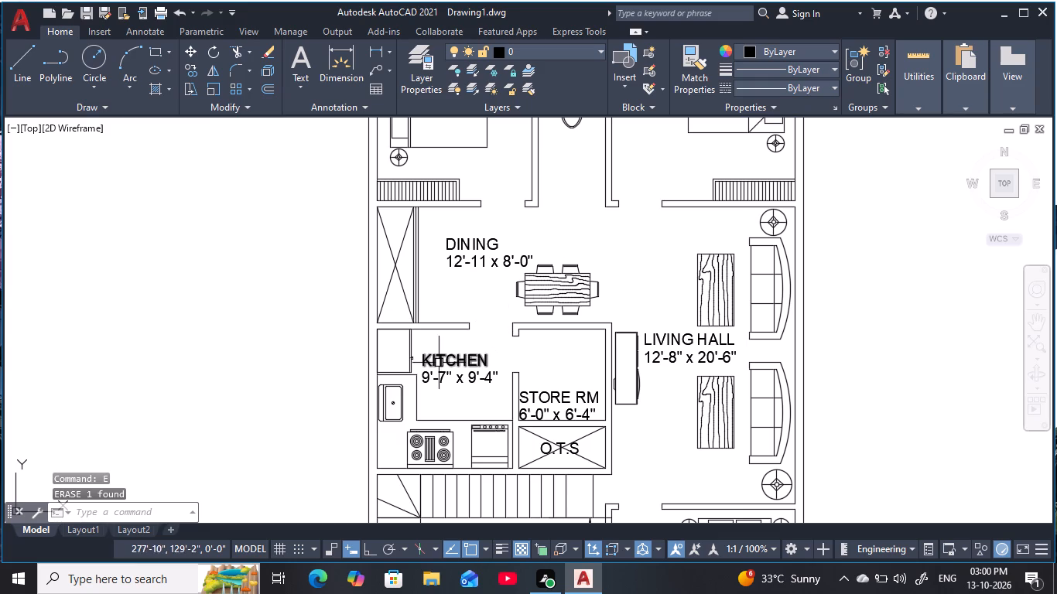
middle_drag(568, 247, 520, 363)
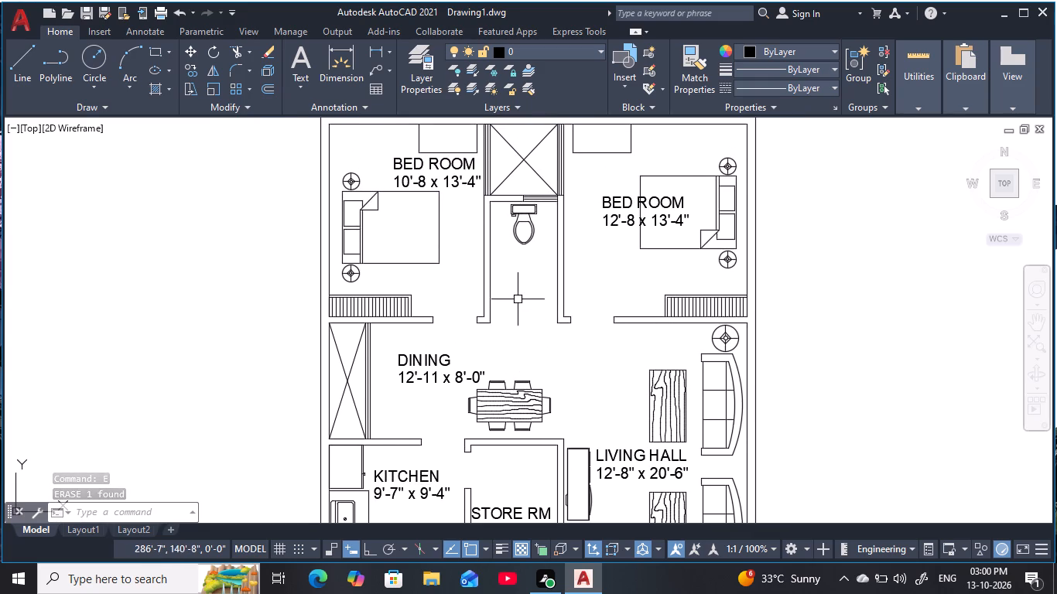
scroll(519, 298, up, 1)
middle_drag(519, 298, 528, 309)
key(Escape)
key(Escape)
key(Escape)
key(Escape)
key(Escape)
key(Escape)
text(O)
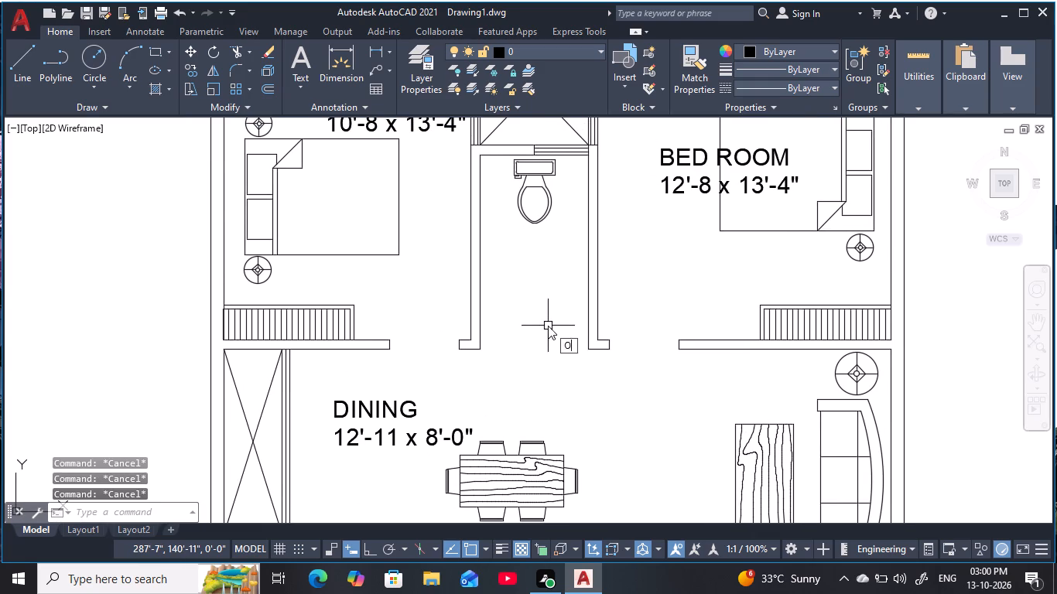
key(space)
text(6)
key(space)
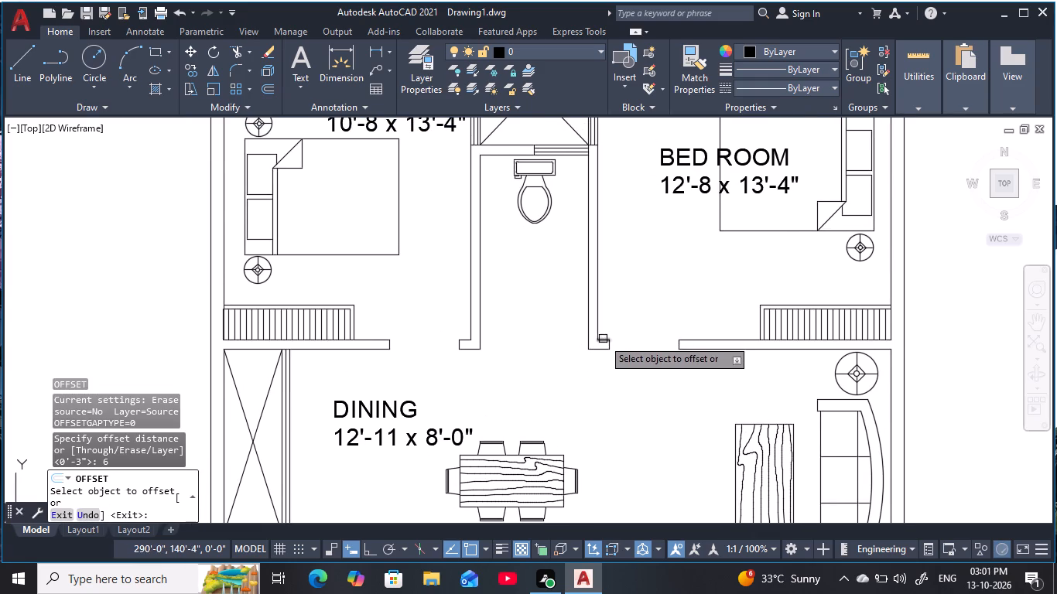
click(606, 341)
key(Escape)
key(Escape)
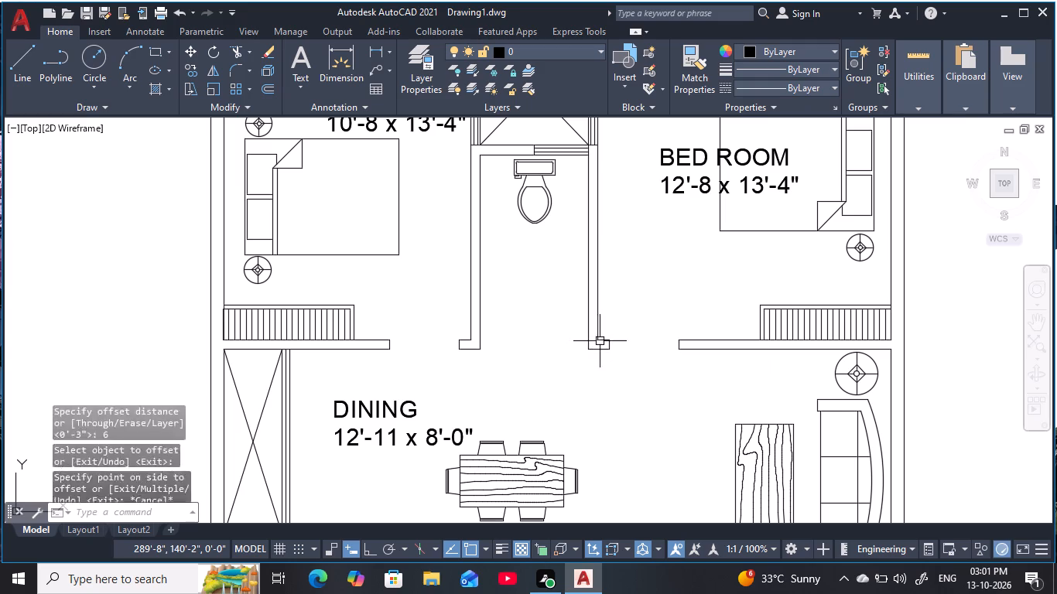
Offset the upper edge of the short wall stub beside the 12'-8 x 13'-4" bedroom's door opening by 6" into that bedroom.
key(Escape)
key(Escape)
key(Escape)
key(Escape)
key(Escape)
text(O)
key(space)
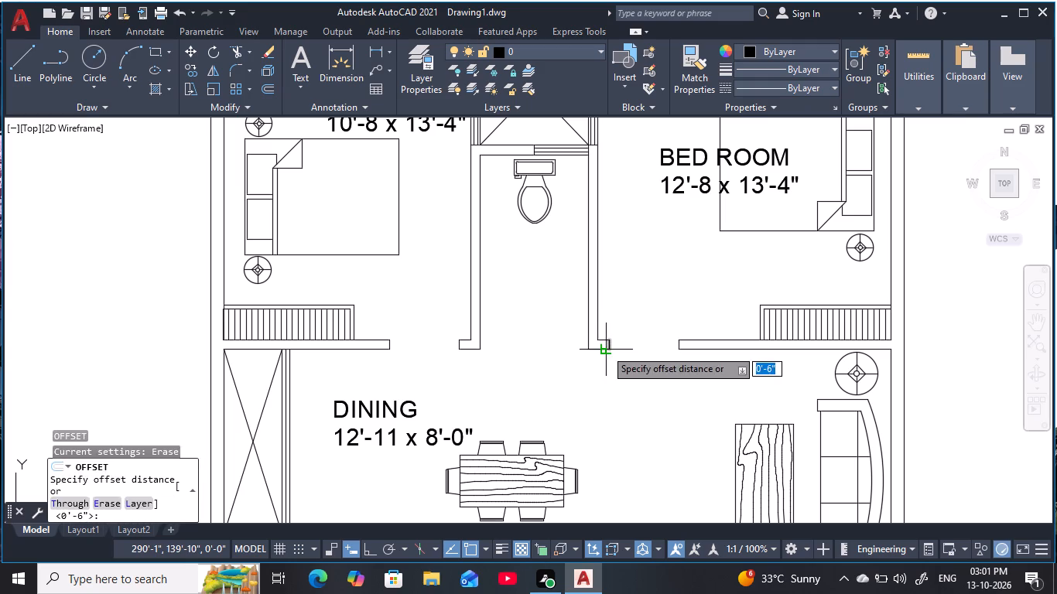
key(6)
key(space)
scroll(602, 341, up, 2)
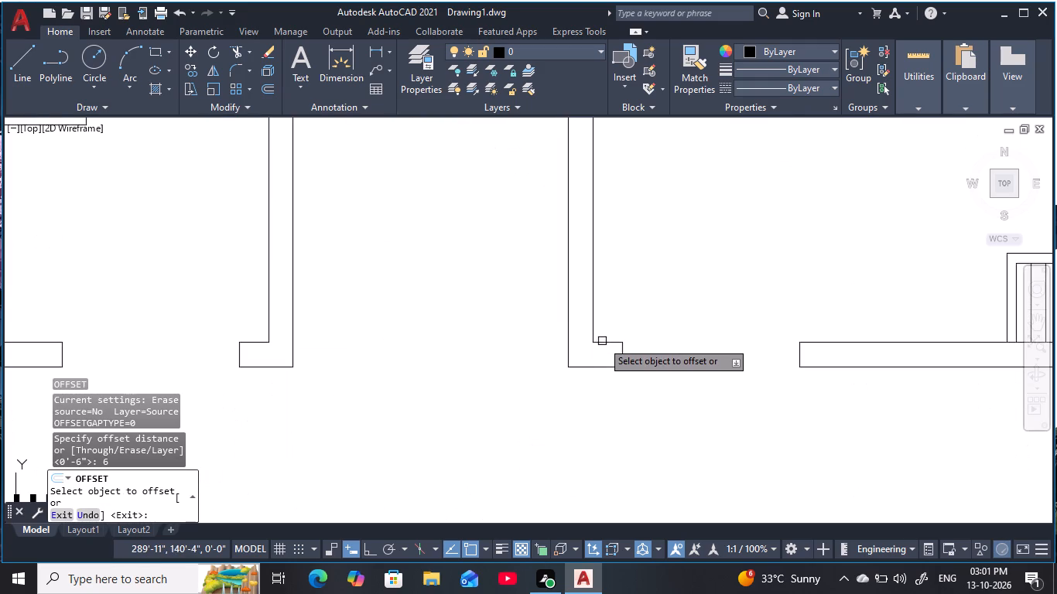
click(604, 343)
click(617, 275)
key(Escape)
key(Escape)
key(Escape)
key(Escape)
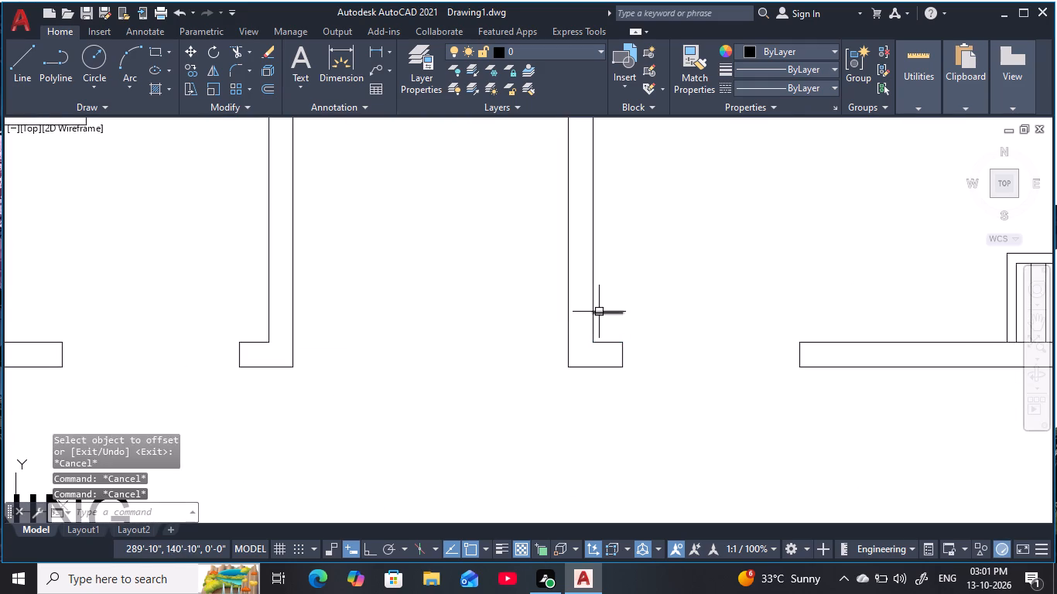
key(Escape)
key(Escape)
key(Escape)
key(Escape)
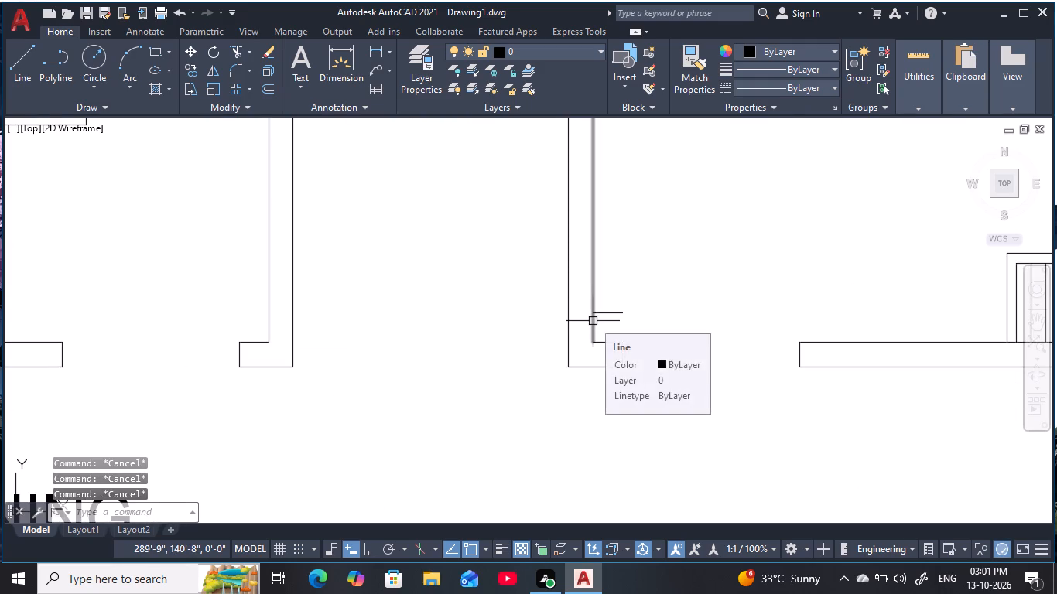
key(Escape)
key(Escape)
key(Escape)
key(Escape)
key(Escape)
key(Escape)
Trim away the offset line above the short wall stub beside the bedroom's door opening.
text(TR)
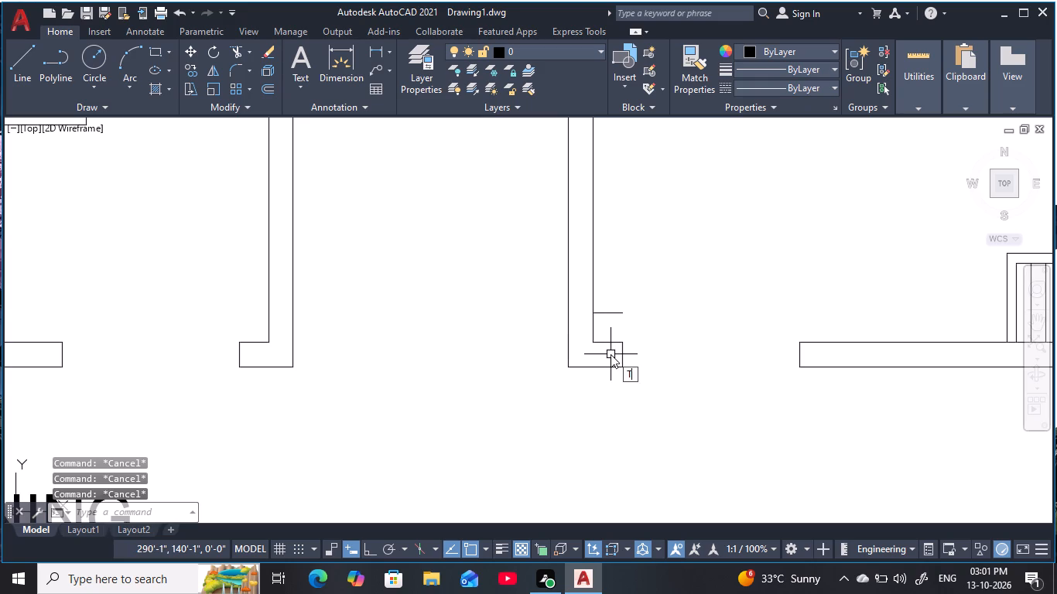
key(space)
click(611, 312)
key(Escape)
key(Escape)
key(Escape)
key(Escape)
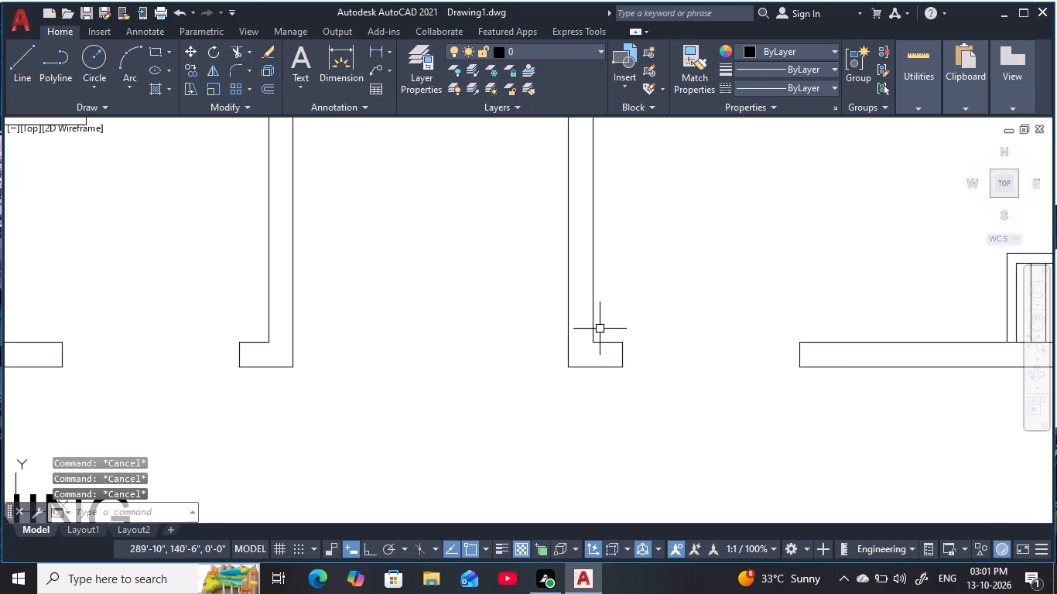
Extend the wall stub's upper edge across the toilet wall's thickness to its inner face.
text(EX)
key(space)
click(607, 343)
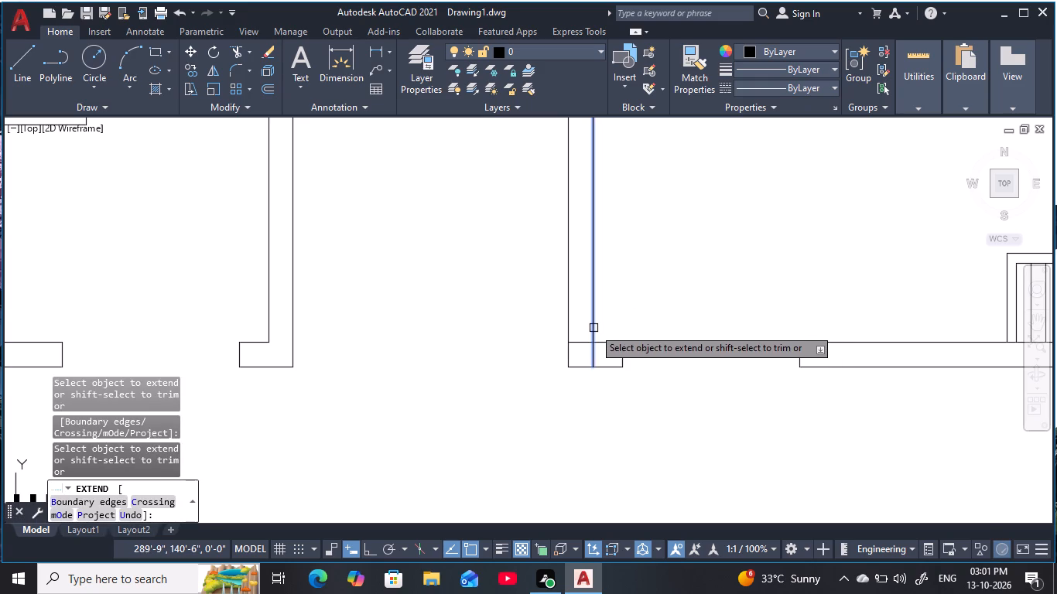
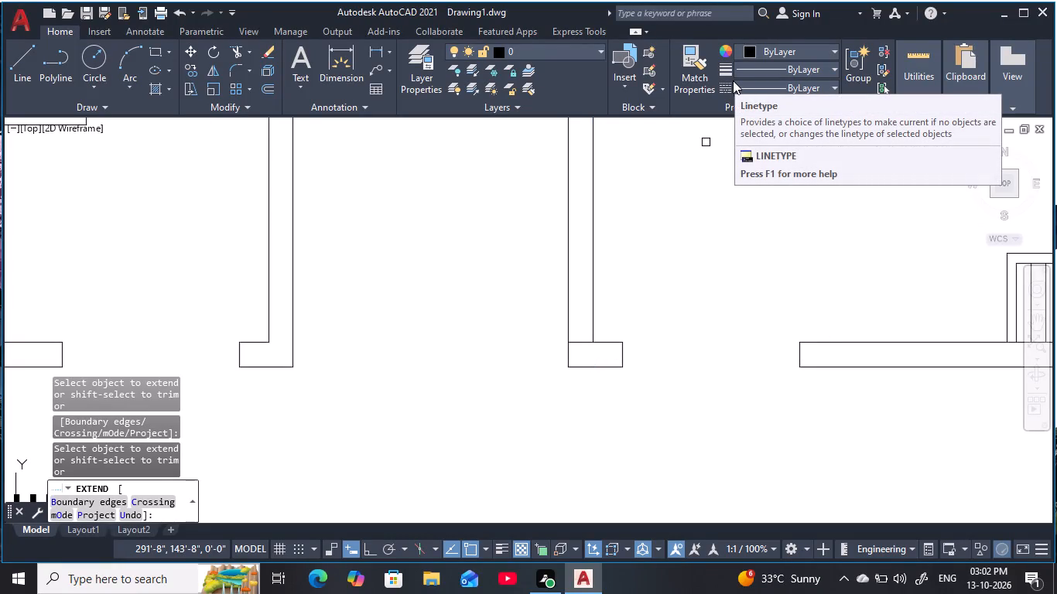
Extend the upper line of the bathroom's right-hand wall stub across the toilet room to the opposite wall.
click(583, 343)
key(Escape)
key(Escape)
key(Escape)
key(Escape)
key(Escape)
key(Escape)
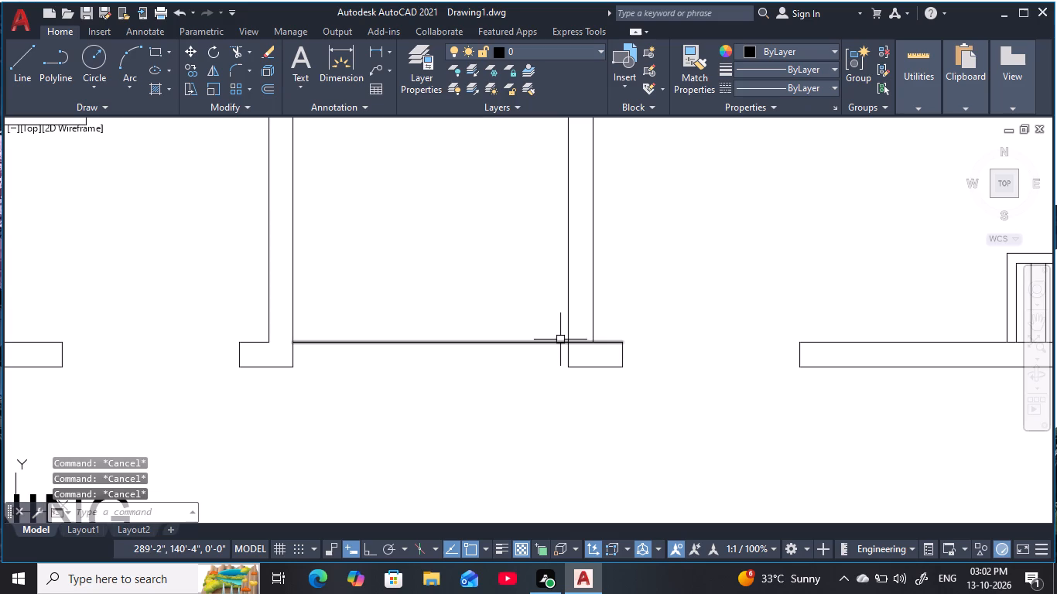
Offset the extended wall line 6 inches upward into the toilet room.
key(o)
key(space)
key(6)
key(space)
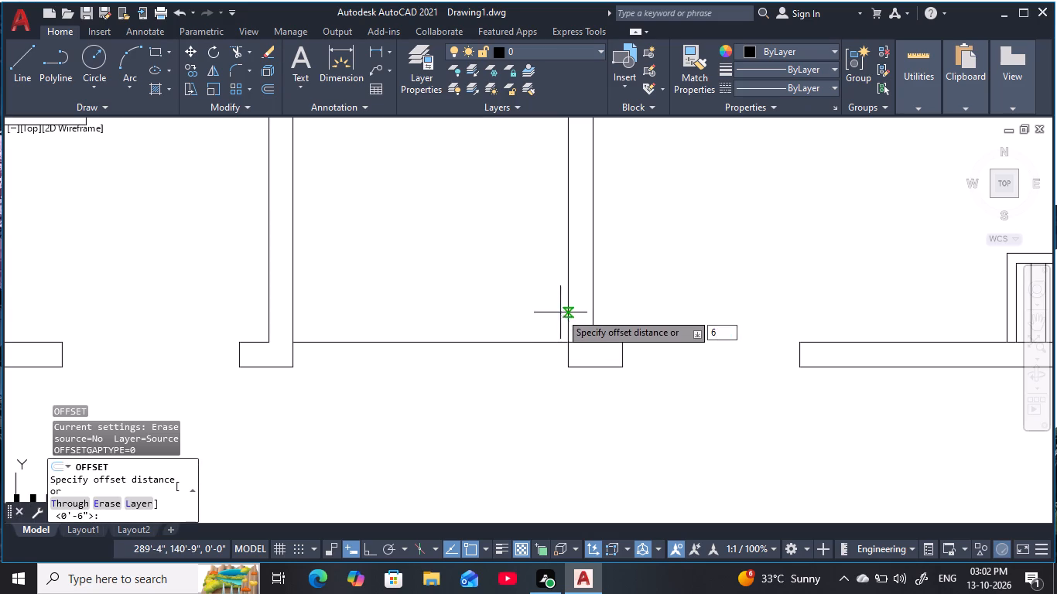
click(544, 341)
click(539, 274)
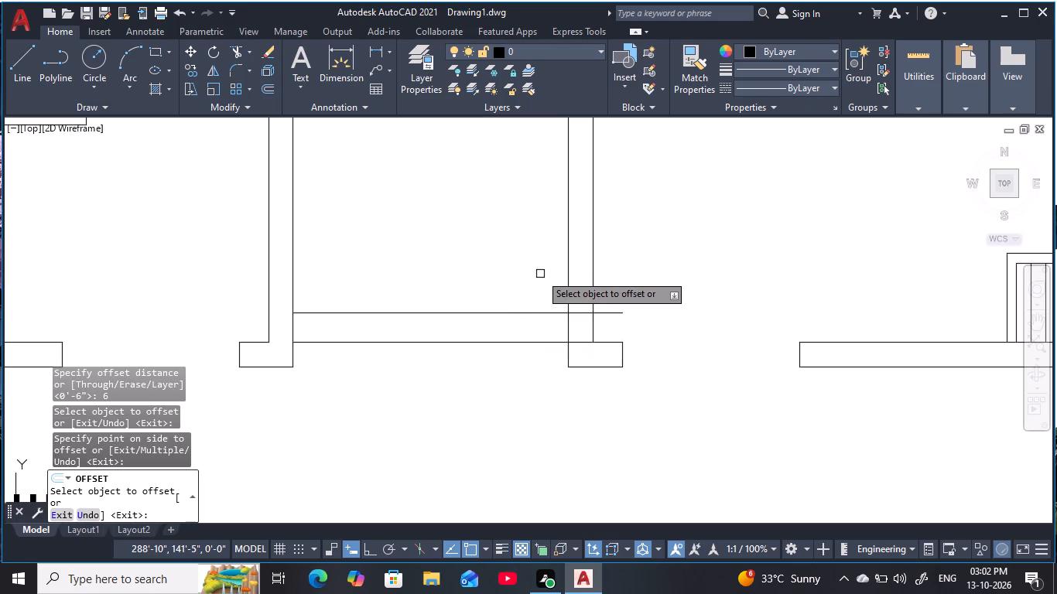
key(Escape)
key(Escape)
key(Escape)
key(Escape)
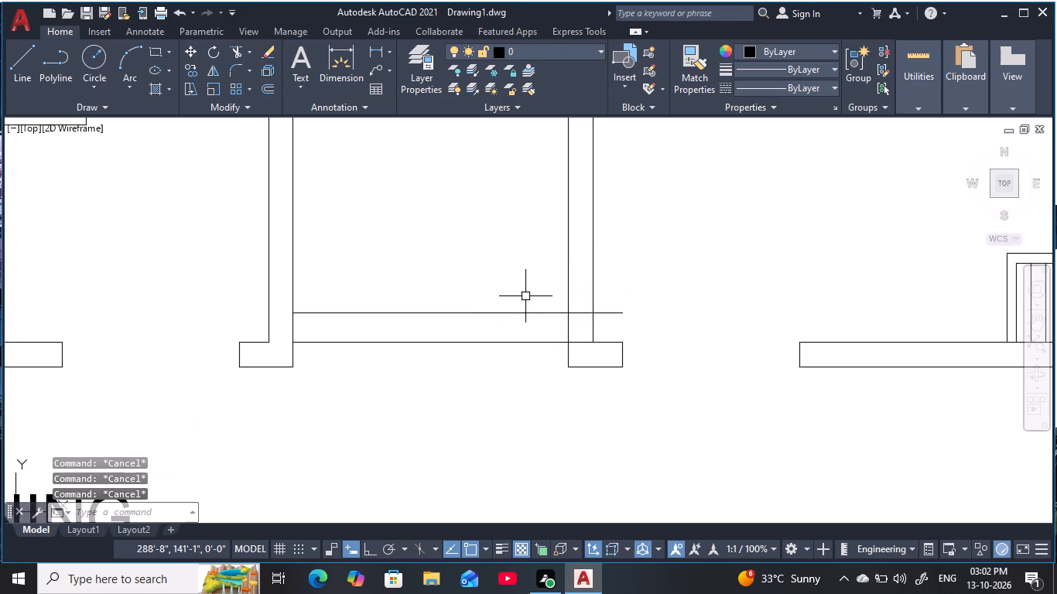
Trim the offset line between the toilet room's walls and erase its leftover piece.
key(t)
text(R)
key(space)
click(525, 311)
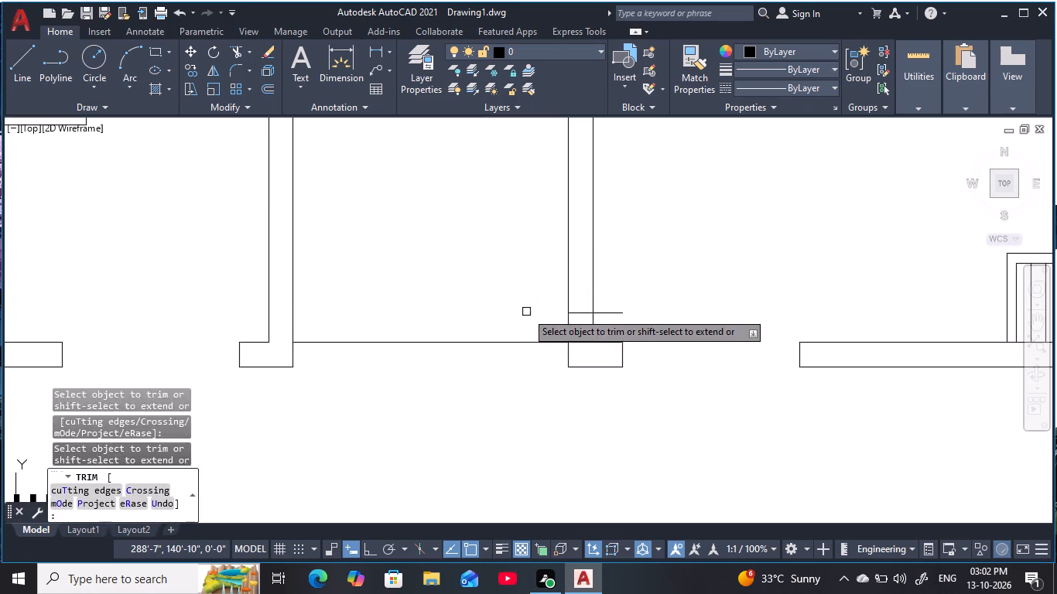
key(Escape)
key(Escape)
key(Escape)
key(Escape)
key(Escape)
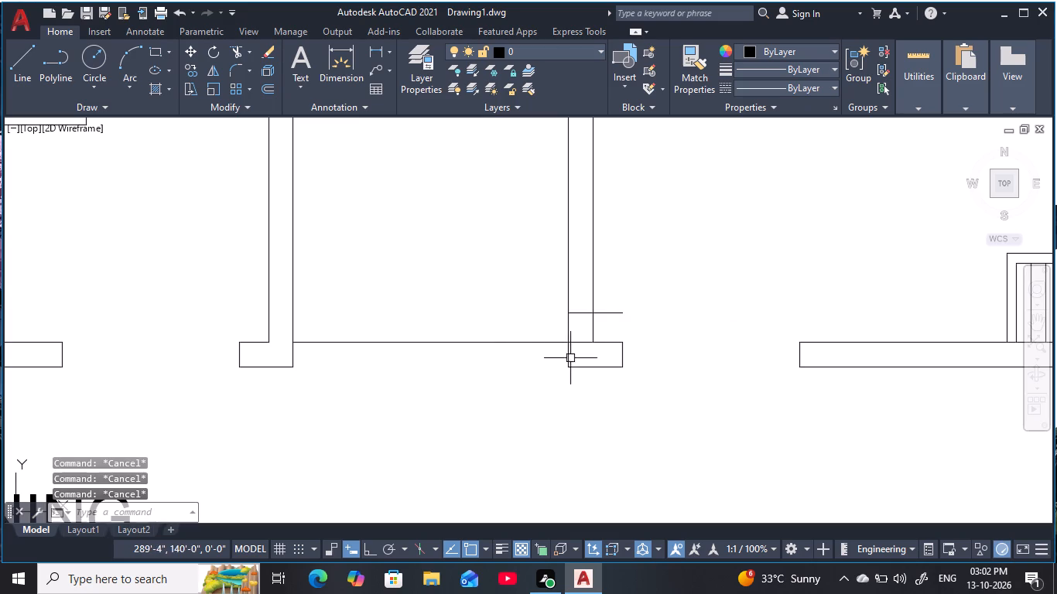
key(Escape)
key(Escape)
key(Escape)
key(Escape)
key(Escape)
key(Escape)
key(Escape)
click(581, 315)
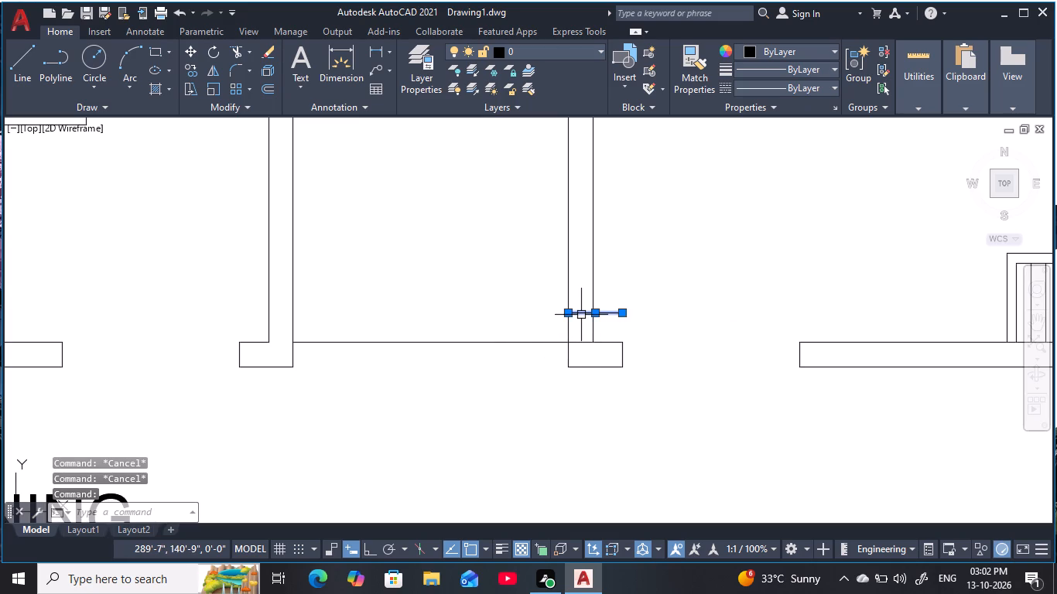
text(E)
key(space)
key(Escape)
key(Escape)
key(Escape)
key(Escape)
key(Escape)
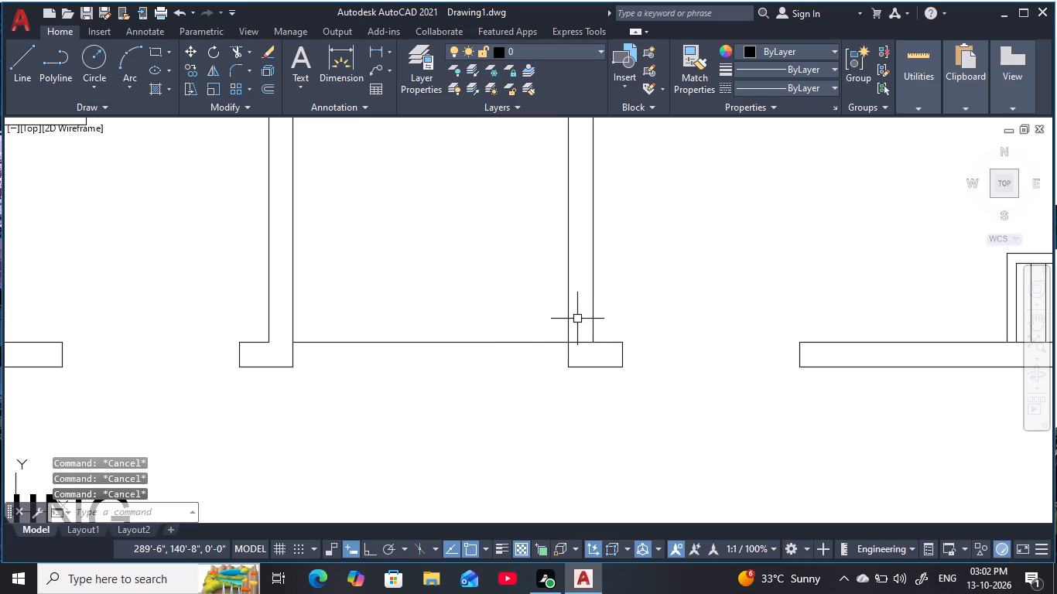
Extend the lower line of the right-hand wall stub across the toilet room's open end to the opposite wall.
text(EX)
key(space)
click(586, 367)
key(Escape)
key(Escape)
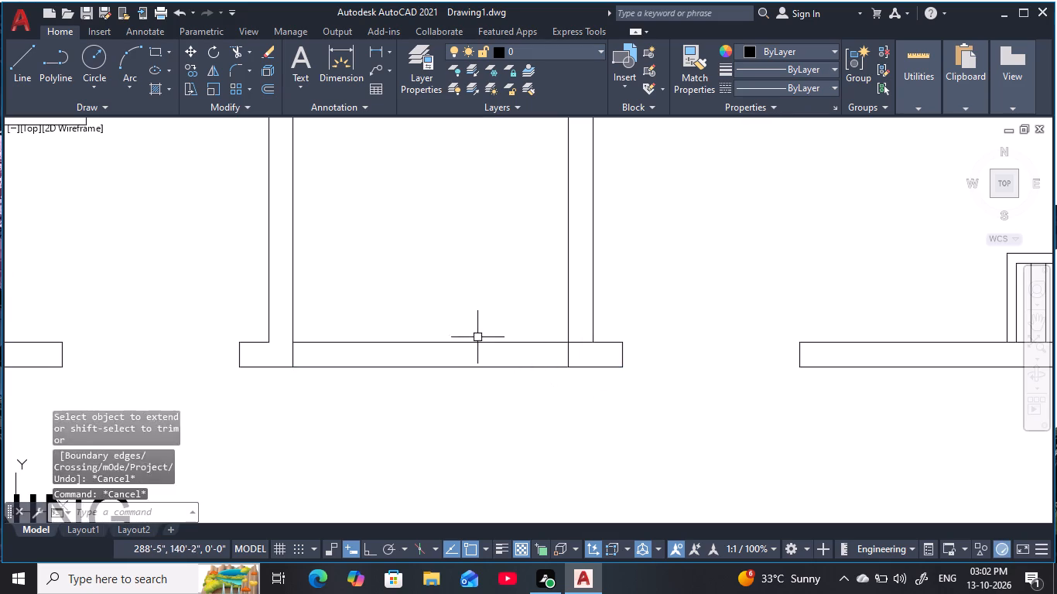
key(Escape)
key(Escape)
key(Escape)
key(Escape)
key(Escape)
Offset the inner face line of the toilet room's right-hand wall 6 inches into the room.
text(O)
key(space)
key(6)
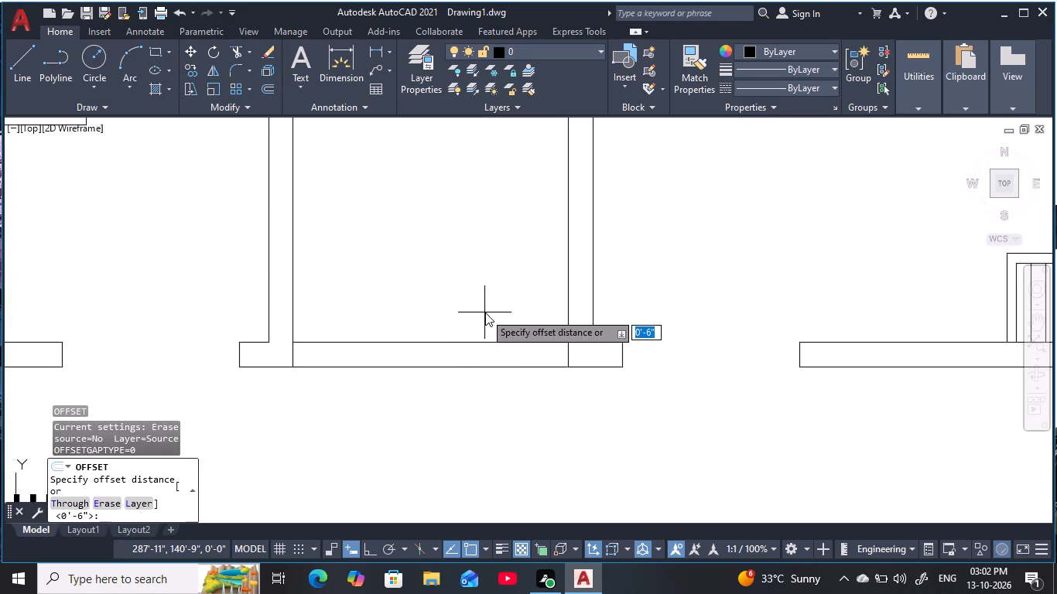
key(space)
click(572, 319)
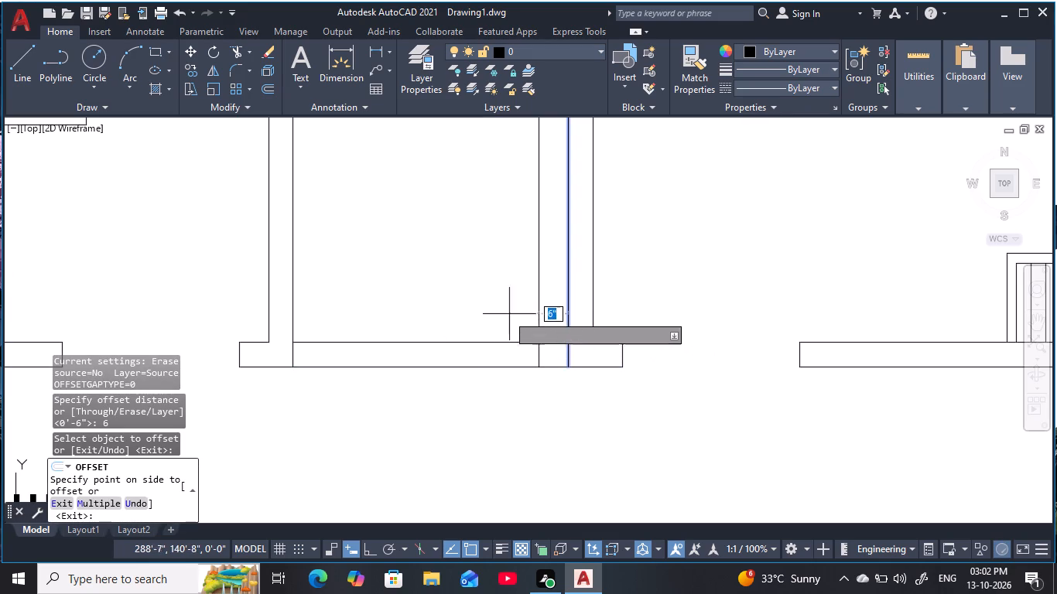
click(434, 291)
key(Escape)
key(Escape)
key(Escape)
key(Escape)
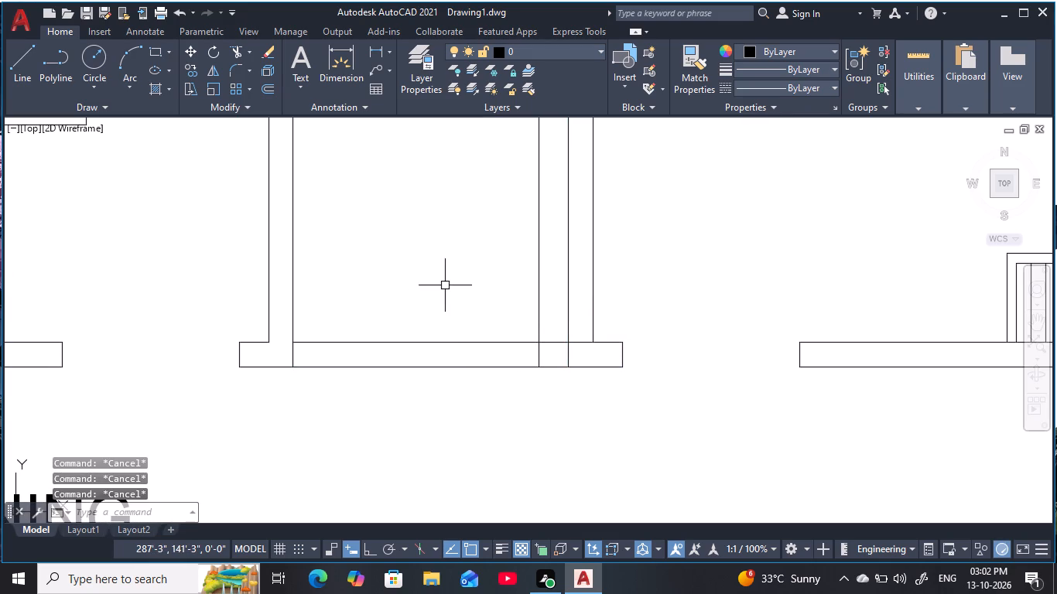
Offset the new 6-inch line by 2'6" toward the opposite wall to mark the door width.
key(o)
key(space)
text(3)
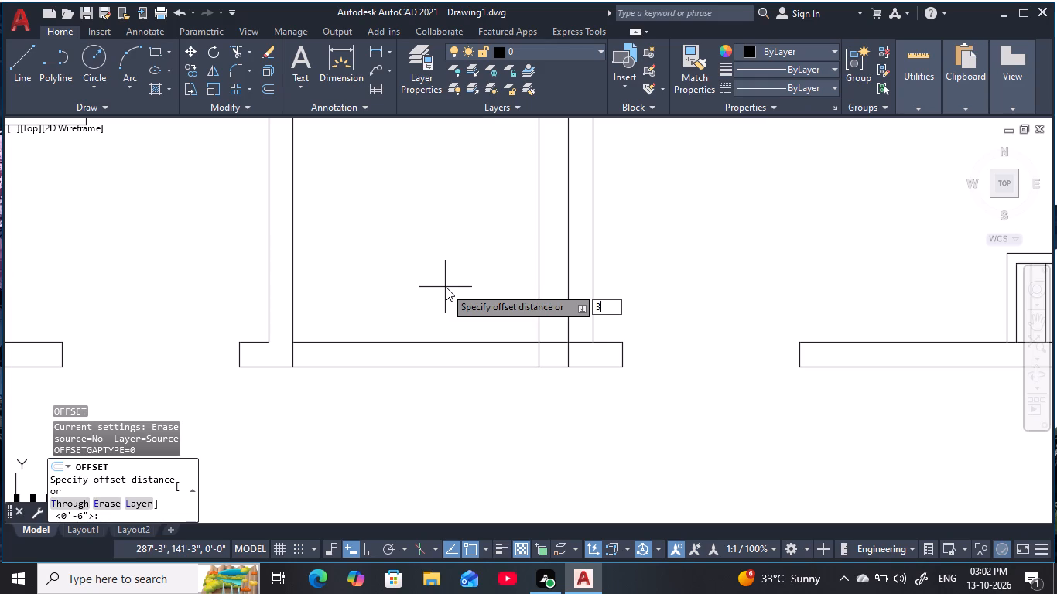
key(BackSpace)
text(2'6)
key(space)
click(539, 329)
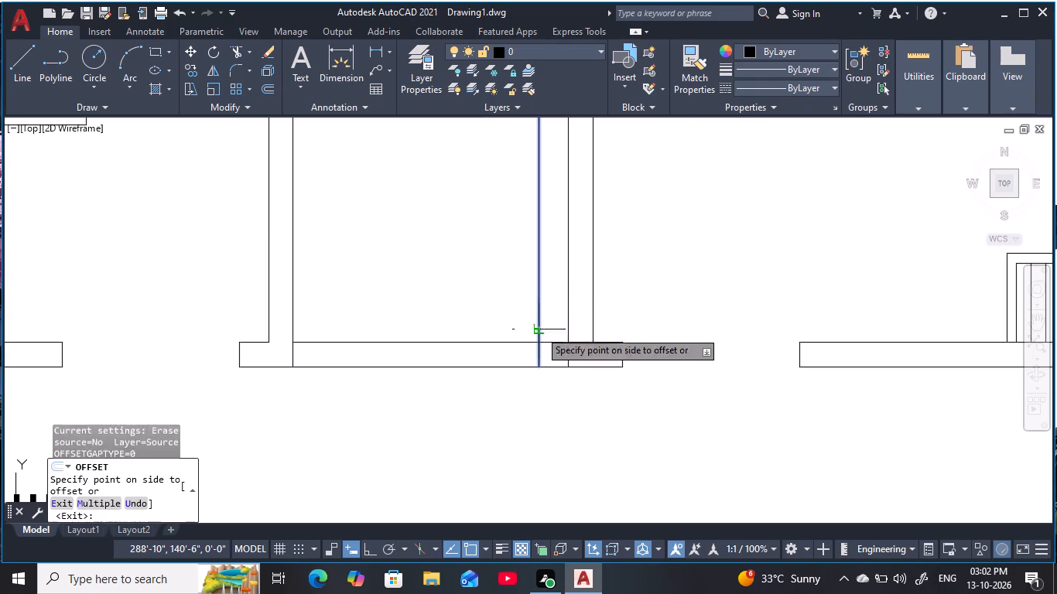
click(370, 281)
key(Escape)
key(Escape)
key(Escape)
key(Escape)
key(Escape)
key(Escape)
Trim the door opening out of the bottom wall and remove both offset lines above the wall.
key(t)
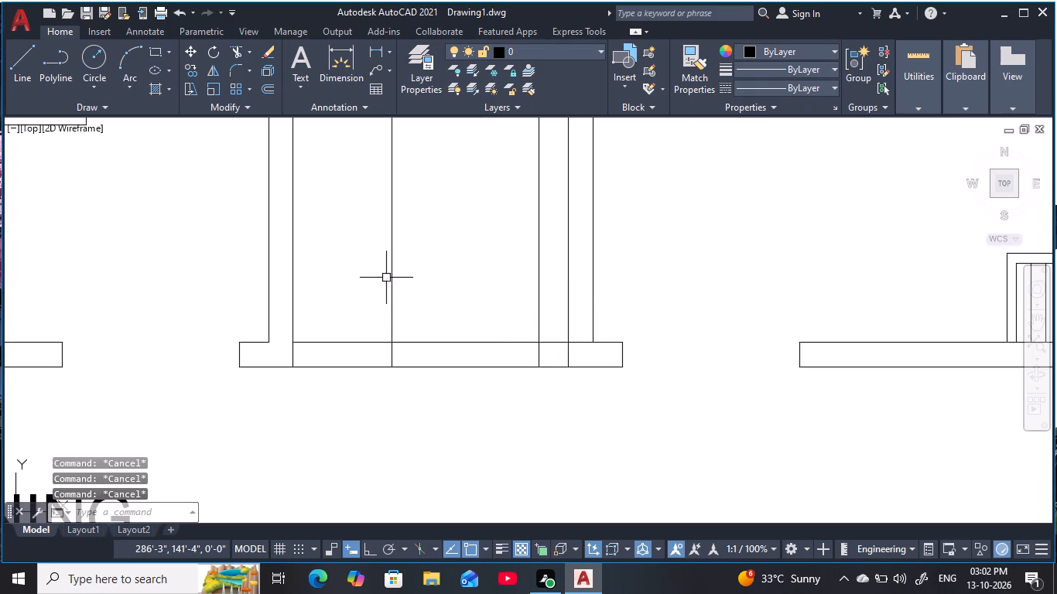
key(r)
key(space)
click(456, 387)
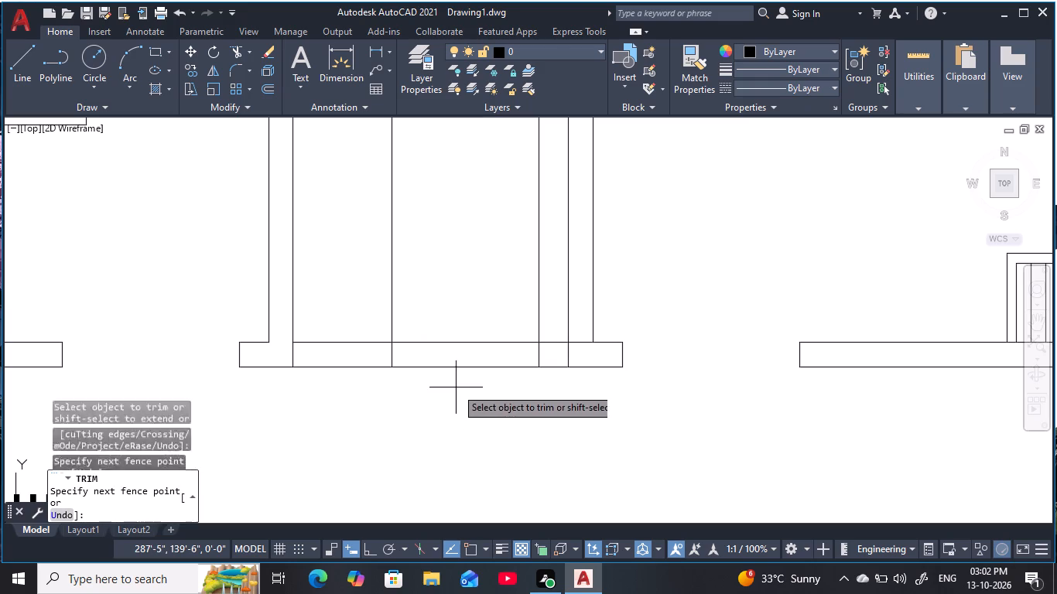
click(461, 327)
drag(448, 301, 417, 300)
click(339, 284)
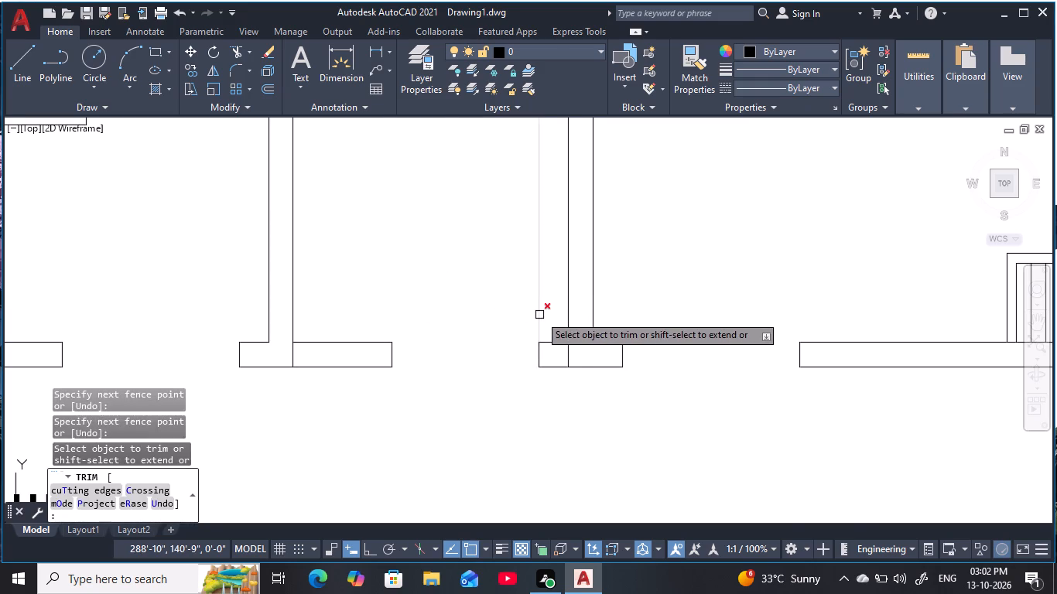
click(539, 315)
Trim the leftover lines where the toilet room's two side walls meet the bottom wall so the junctions are open.
scroll(534, 309, down, 1)
middle_drag(528, 304, 542, 363)
scroll(545, 350, down, 1)
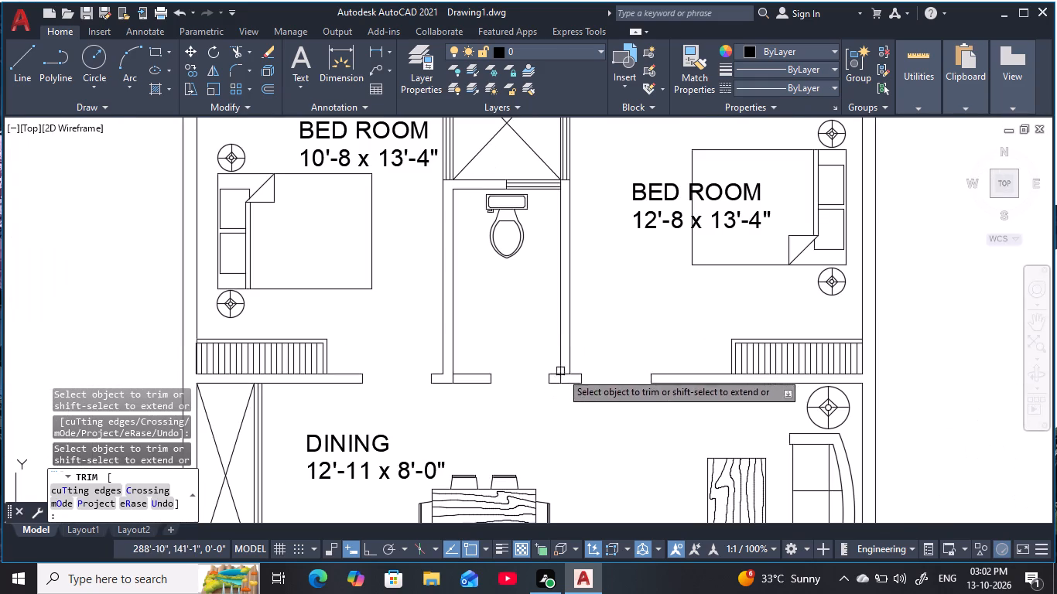
scroll(562, 377, up, 3)
click(567, 394)
click(543, 394)
click(593, 388)
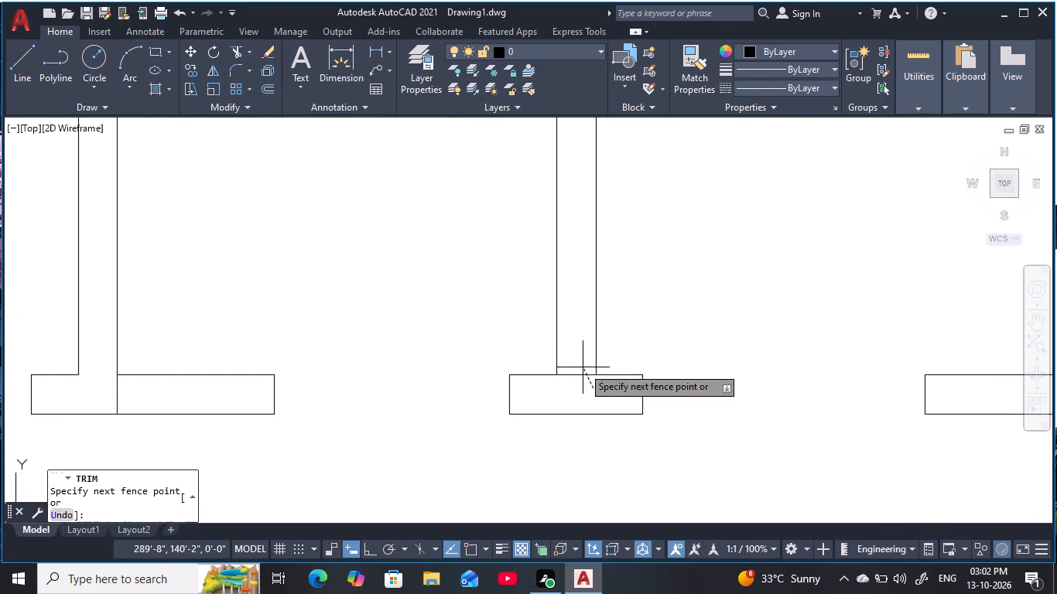
click(581, 353)
middle_drag(315, 352, 554, 286)
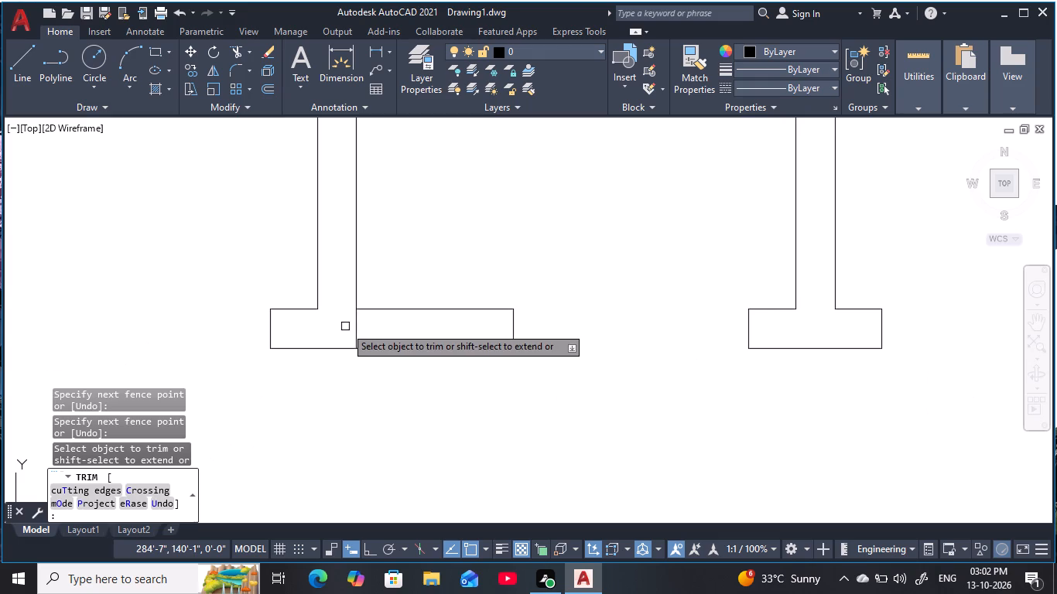
click(345, 326)
click(370, 333)
scroll(448, 331, down, 4)
key(Escape)
key(Escape)
key(Escape)
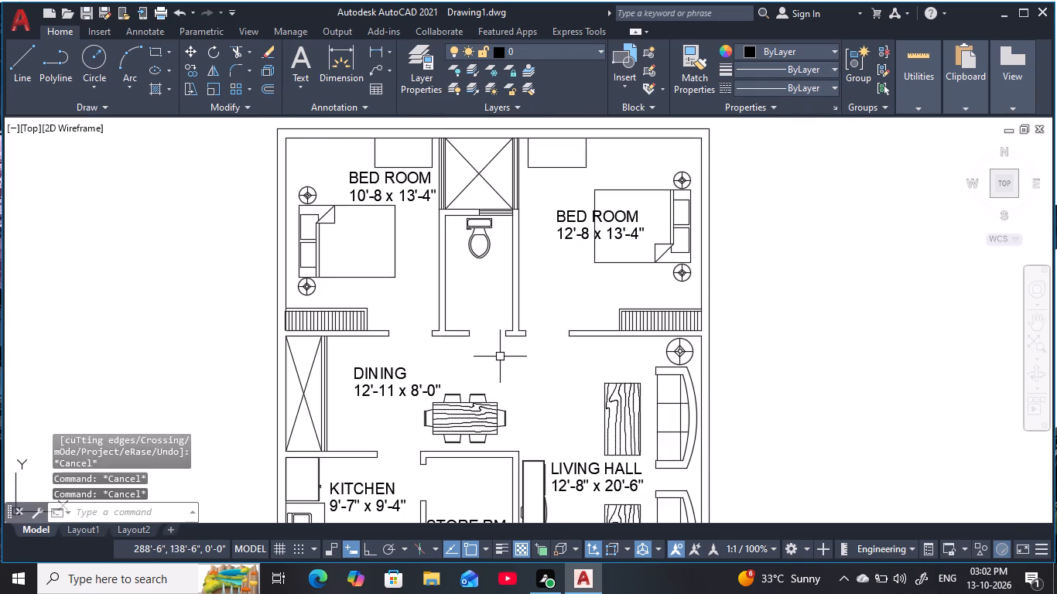
key(Escape)
key(Escape)
key(Escape)
key(Escape)
key(Escape)
key(Escape)
key(Escape)
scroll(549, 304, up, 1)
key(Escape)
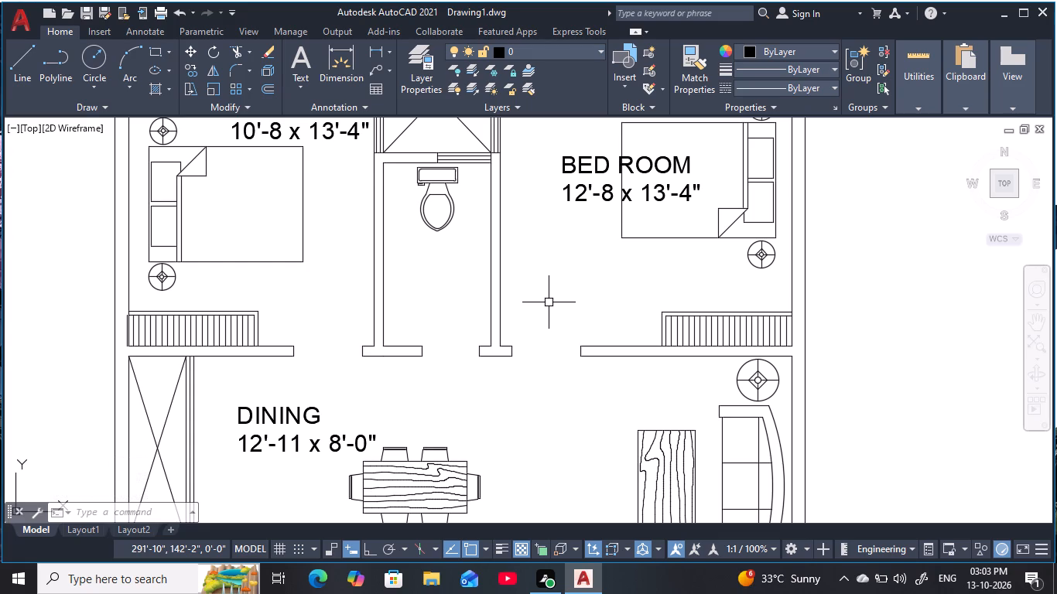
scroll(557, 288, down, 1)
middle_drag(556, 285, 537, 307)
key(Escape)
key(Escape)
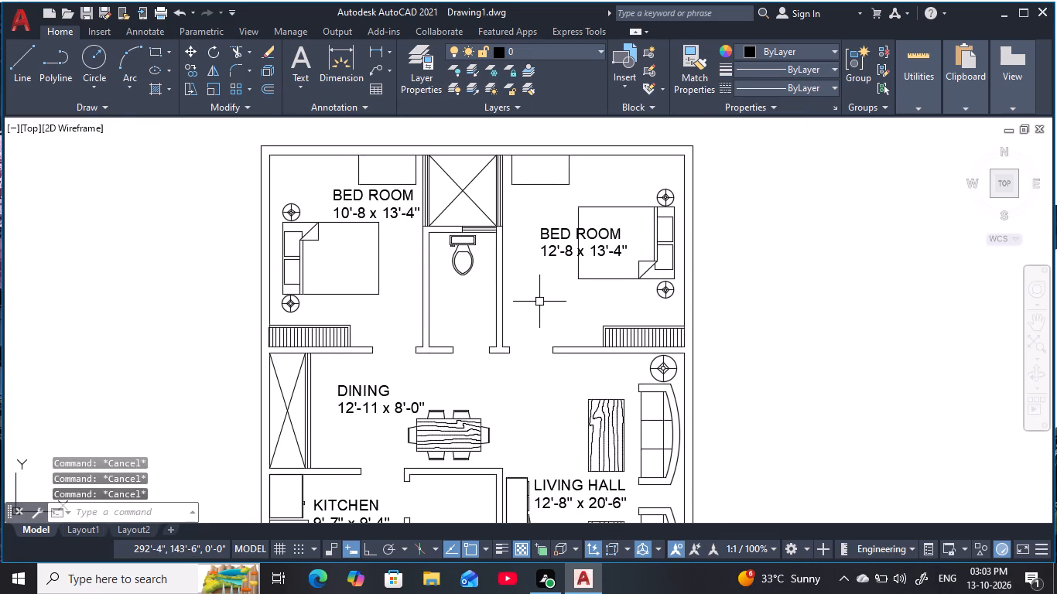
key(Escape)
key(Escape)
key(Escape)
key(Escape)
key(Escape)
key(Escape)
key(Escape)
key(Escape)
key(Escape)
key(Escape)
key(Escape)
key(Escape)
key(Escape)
Add single-line text 6 inches high below the toilet fixture, reading BATH with FFF on the second line.
text(DT)
key(space)
click(437, 300)
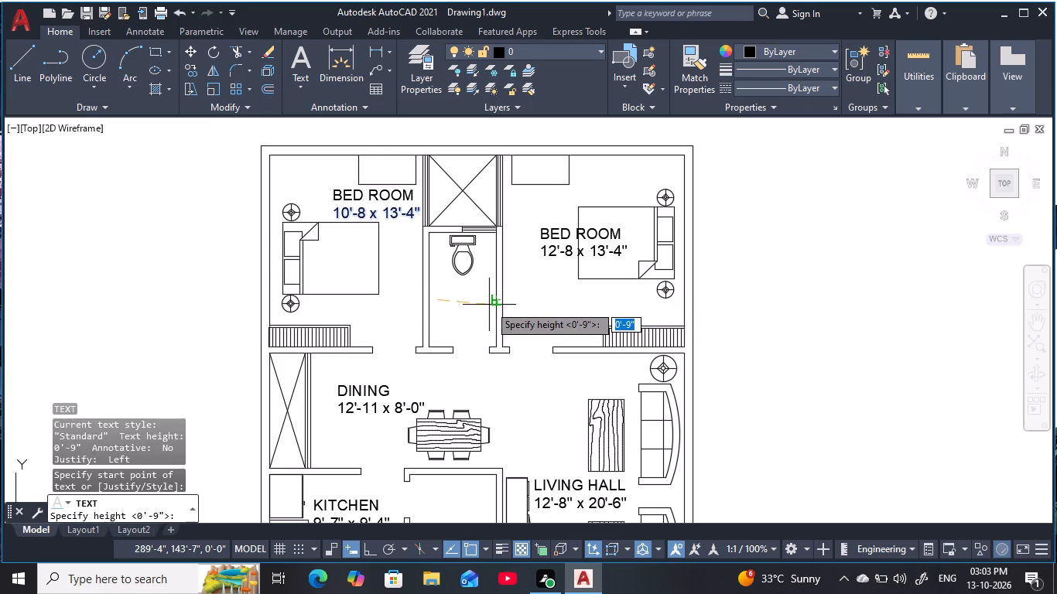
key(F8)
text(6)
key(space)
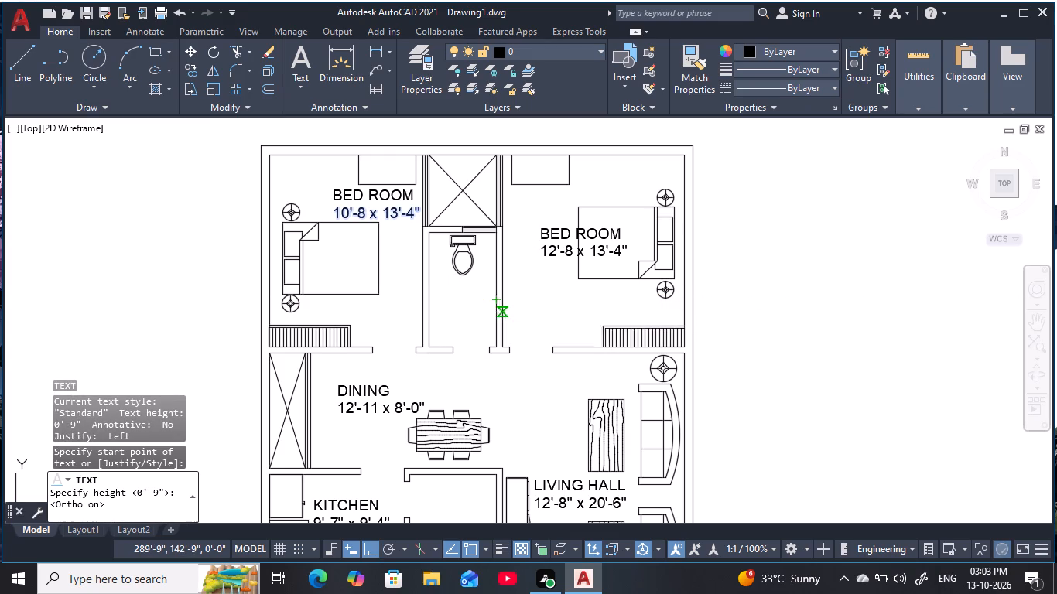
key(space)
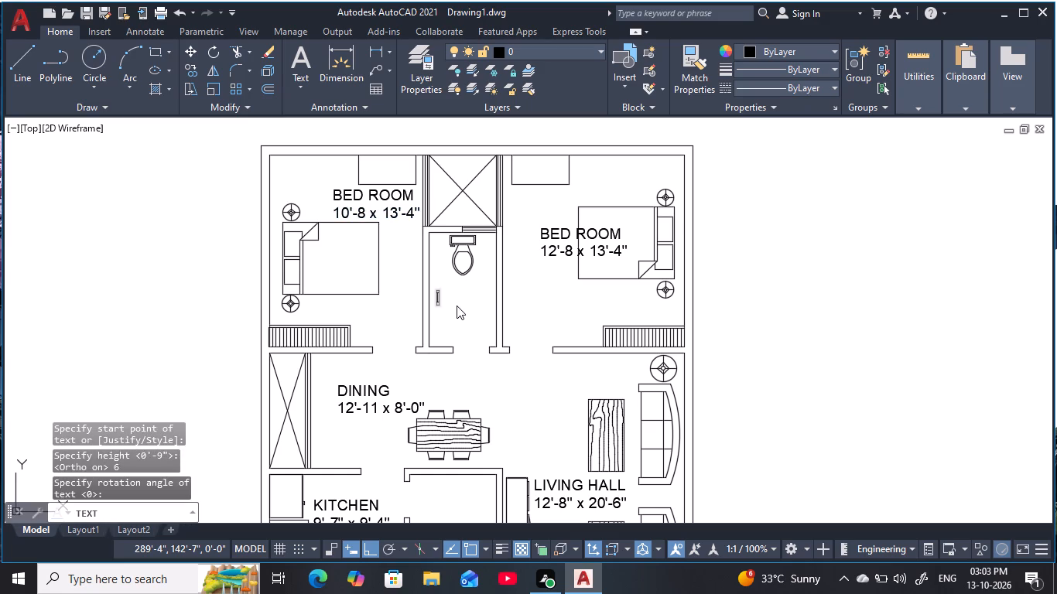
key(b)
text(ATH)
key(Return)
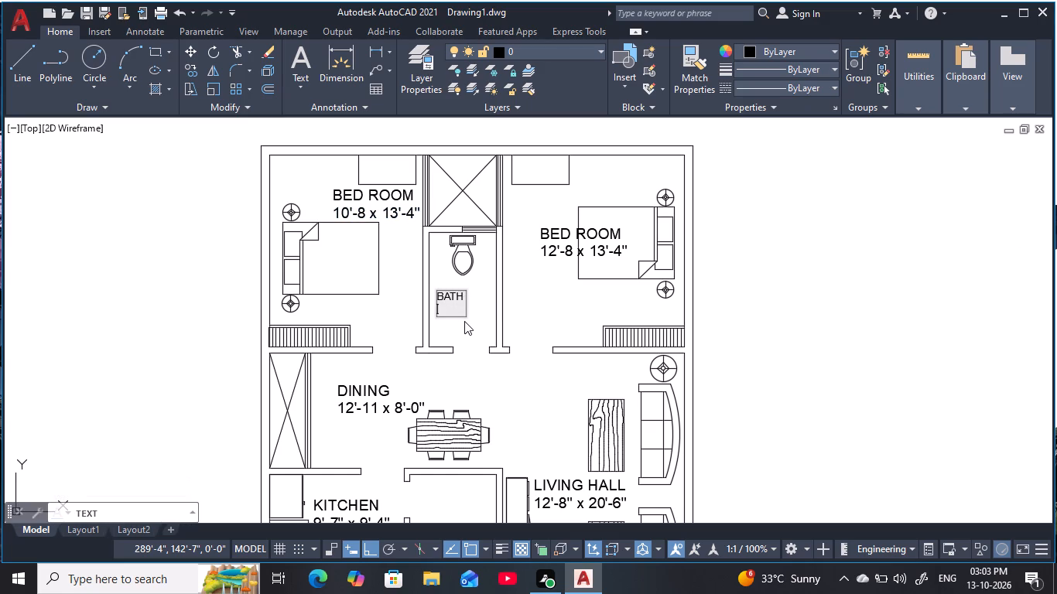
text(FFF)
key(Return)
key(Escape)
click(480, 331)
key(Escape)
key(Escape)
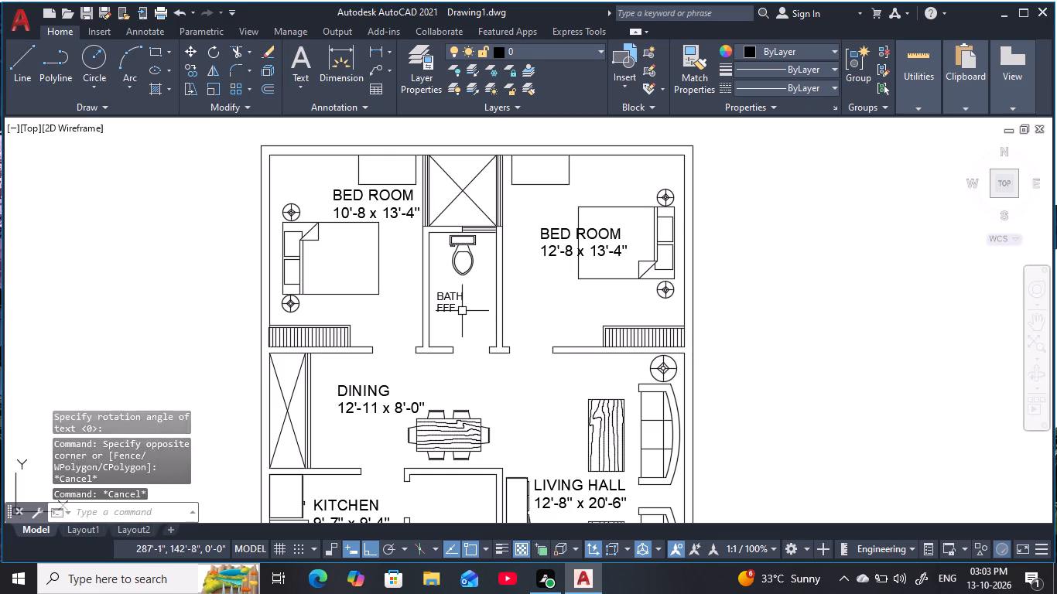
key(Escape)
key(Escape)
key(Escape)
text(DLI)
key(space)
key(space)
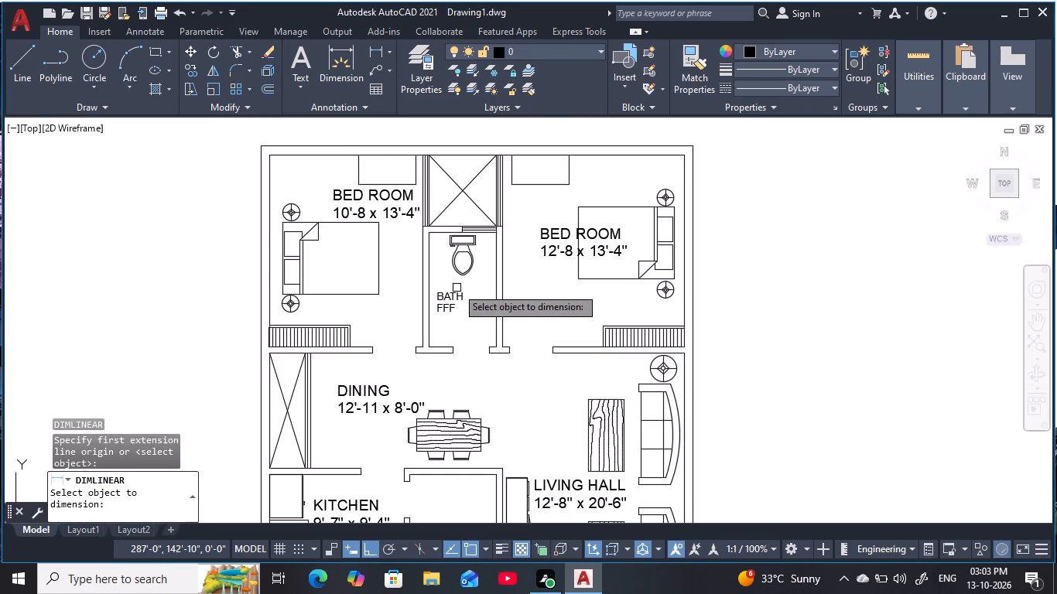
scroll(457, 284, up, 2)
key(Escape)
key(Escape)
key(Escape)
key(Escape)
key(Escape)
Place a horizontal linear dimension across the bathroom's inner width, over the toilet fixture.
text(DLI)
key(space)
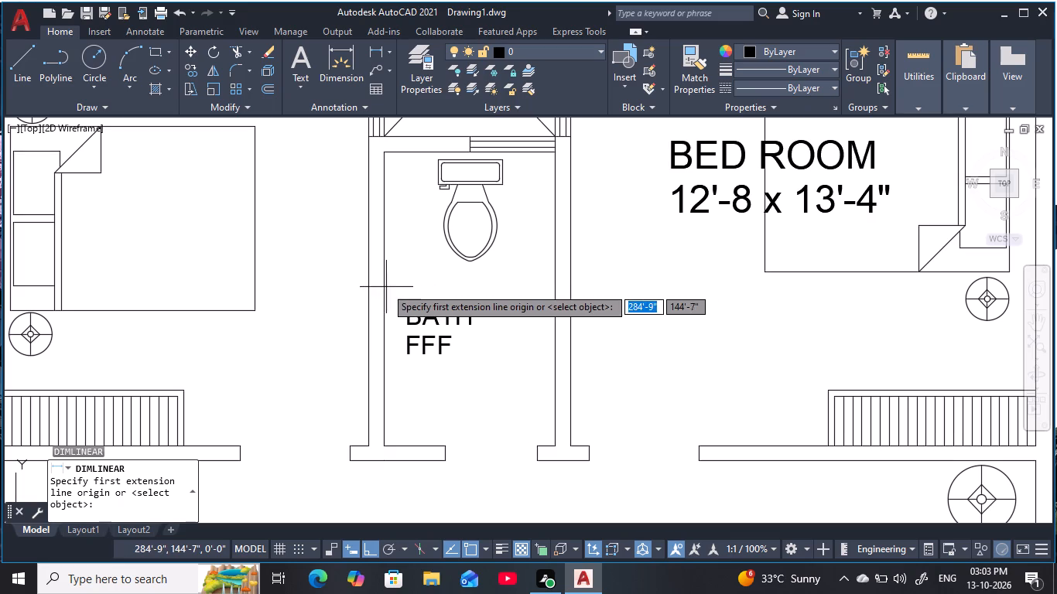
click(385, 287)
click(554, 287)
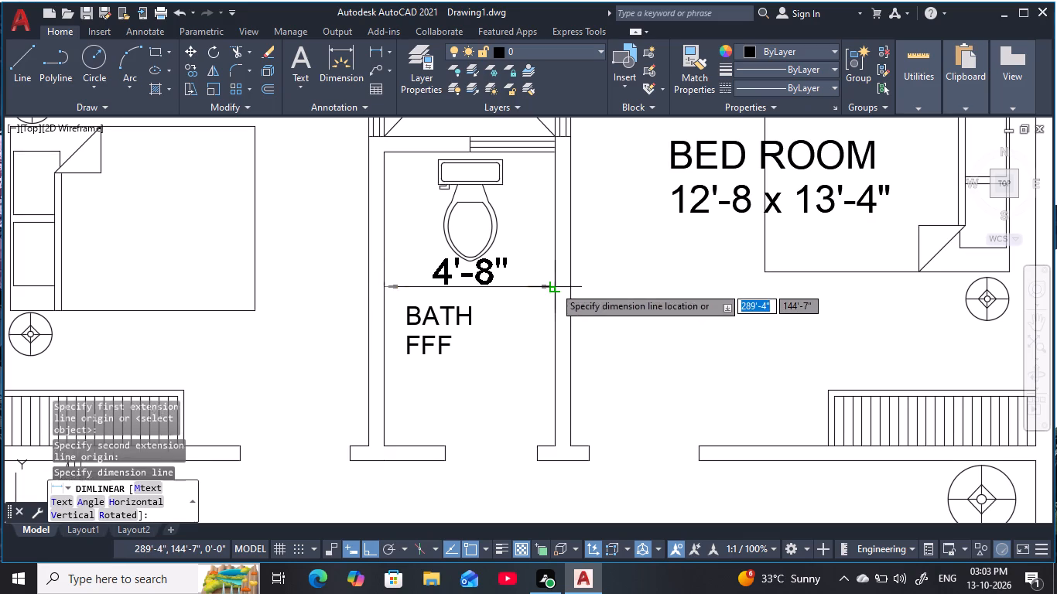
click(549, 243)
key(Escape)
key(Escape)
key(Escape)
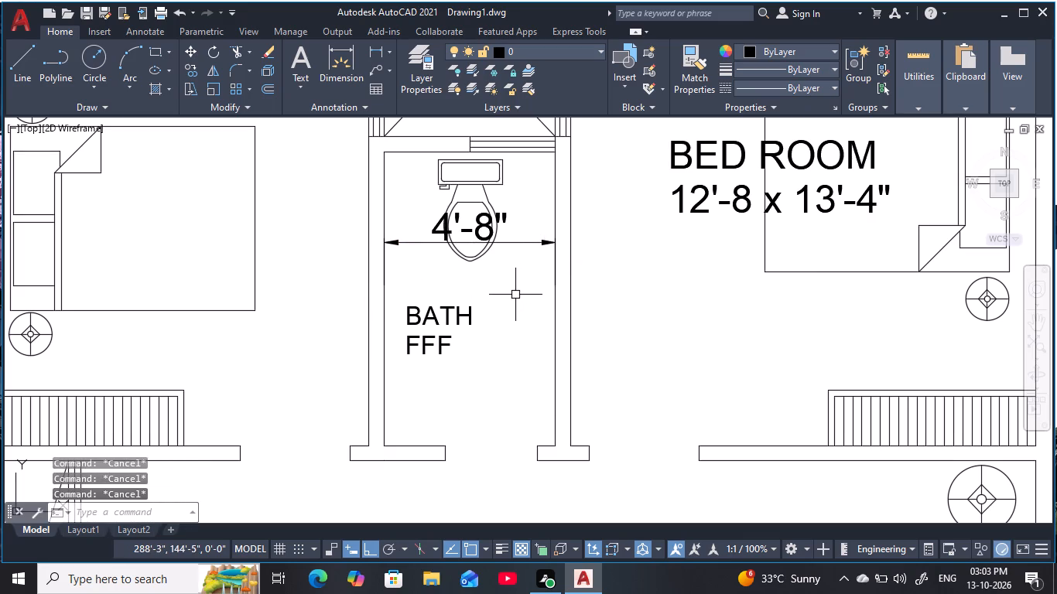
key(Escape)
key(Escape)
Place a vertical linear dimension of the bathroom's inner length, from the bottom wall up to the wall behind the toilet.
key(space)
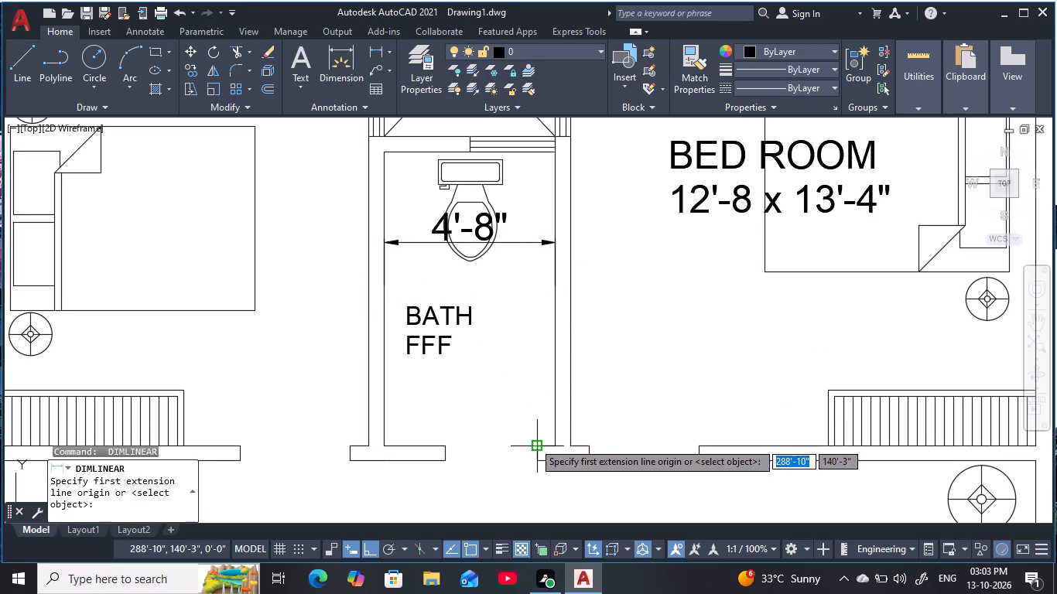
click(534, 442)
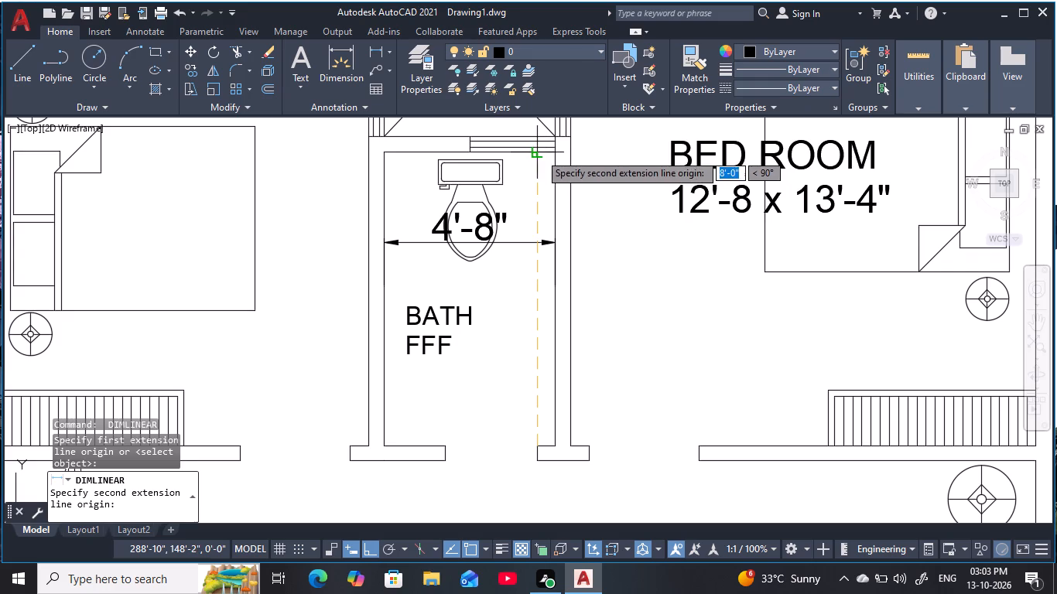
click(539, 152)
click(546, 235)
key(Escape)
key(Escape)
key(Escape)
key(Escape)
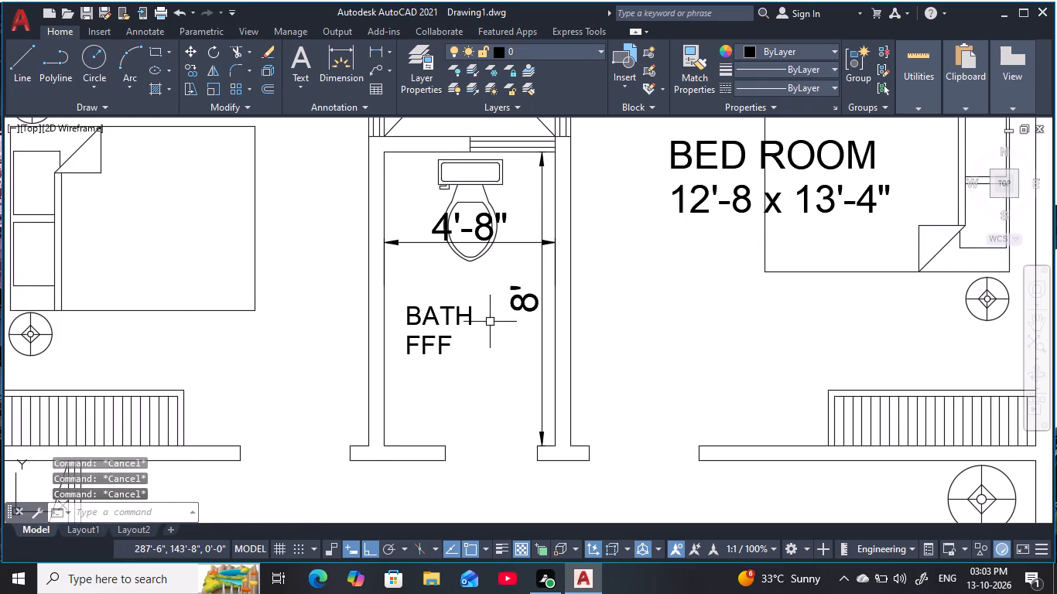
Replace the FFF placeholder below the BATH label with the room size 4'-8" x 8'-0".
middle_drag(493, 323, 535, 293)
key(Escape)
key(Escape)
key(Escape)
double_click(460, 312)
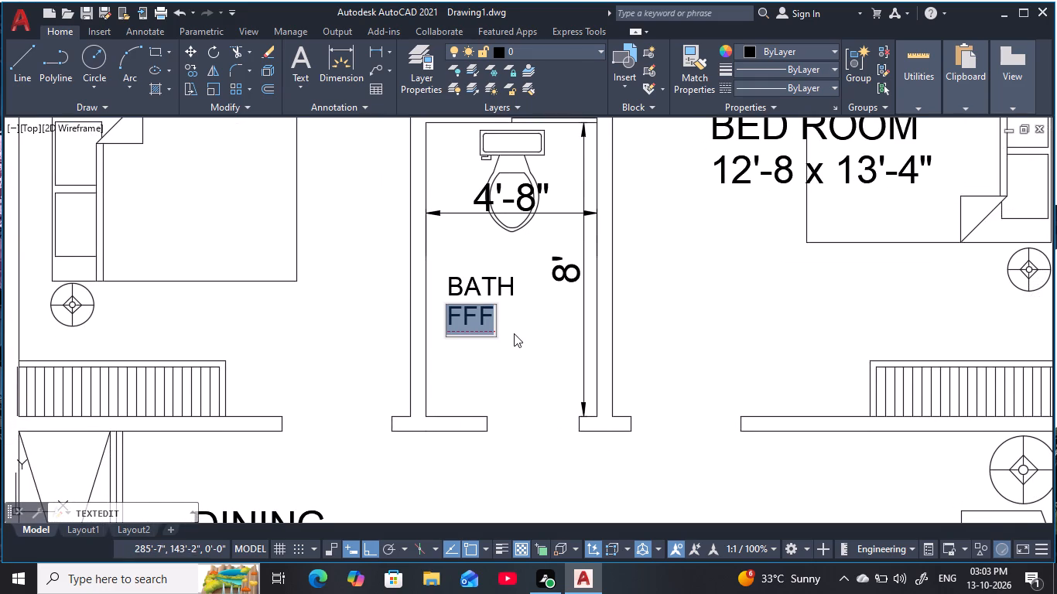
key(BackSpace)
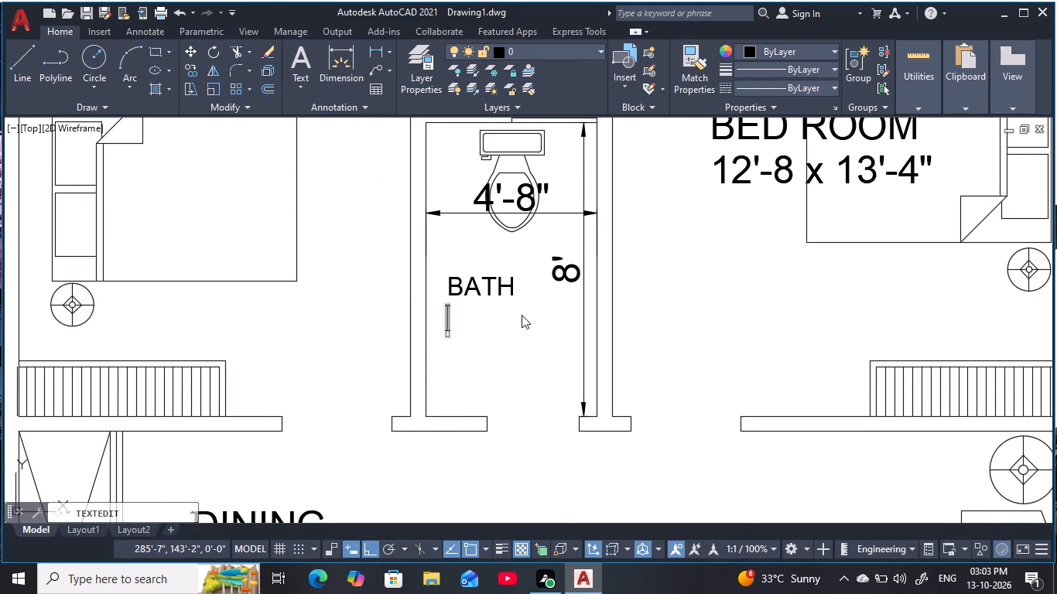
scroll(522, 315, down, 1)
middle_drag(522, 319, 512, 343)
scroll(514, 337, up, 1)
key(4)
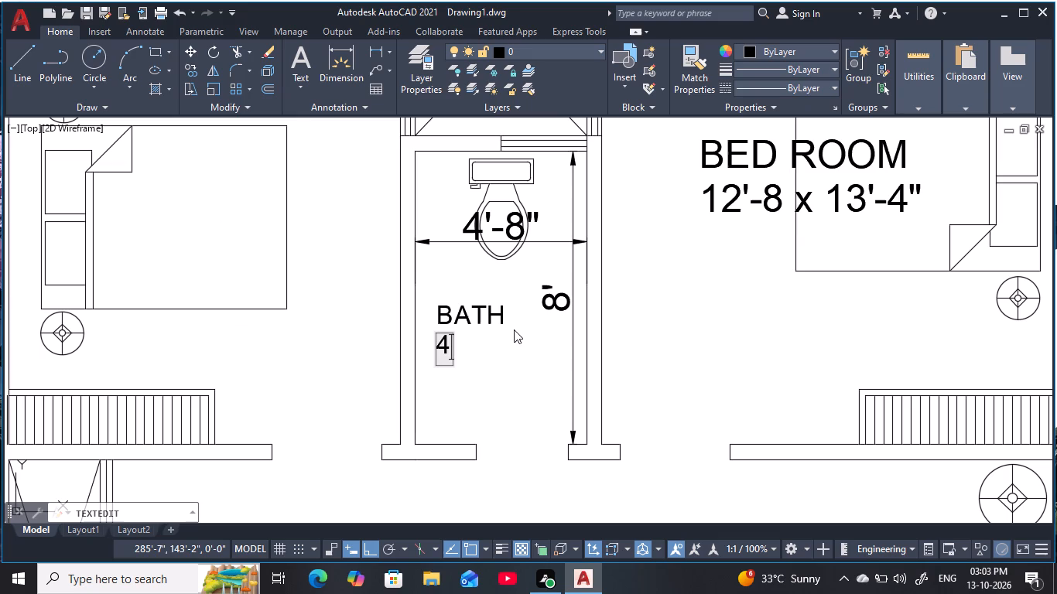
key(apostrophe)
key(minus)
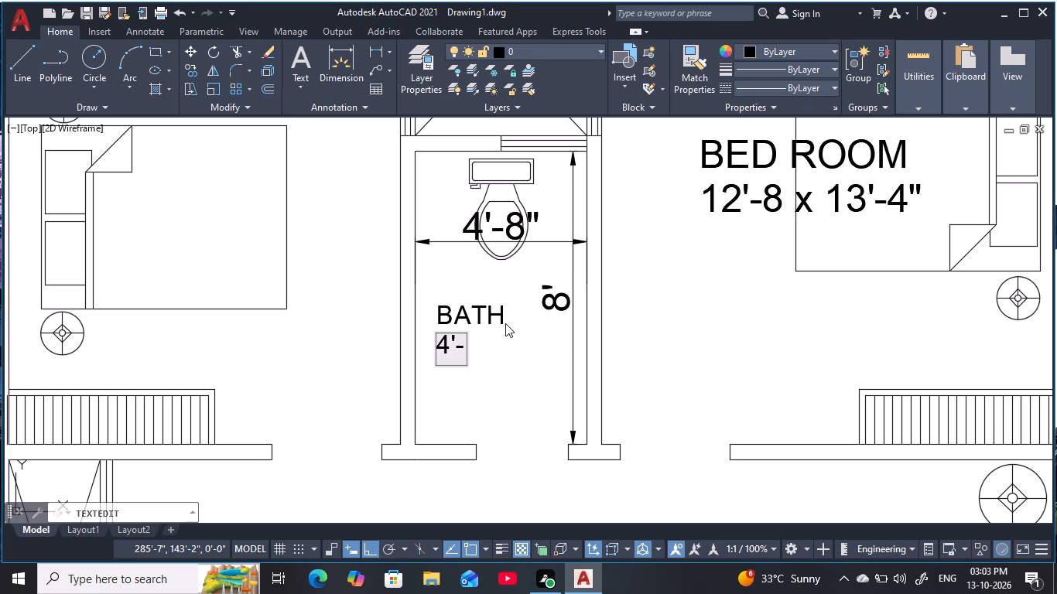
key(8)
text(")
key(space)
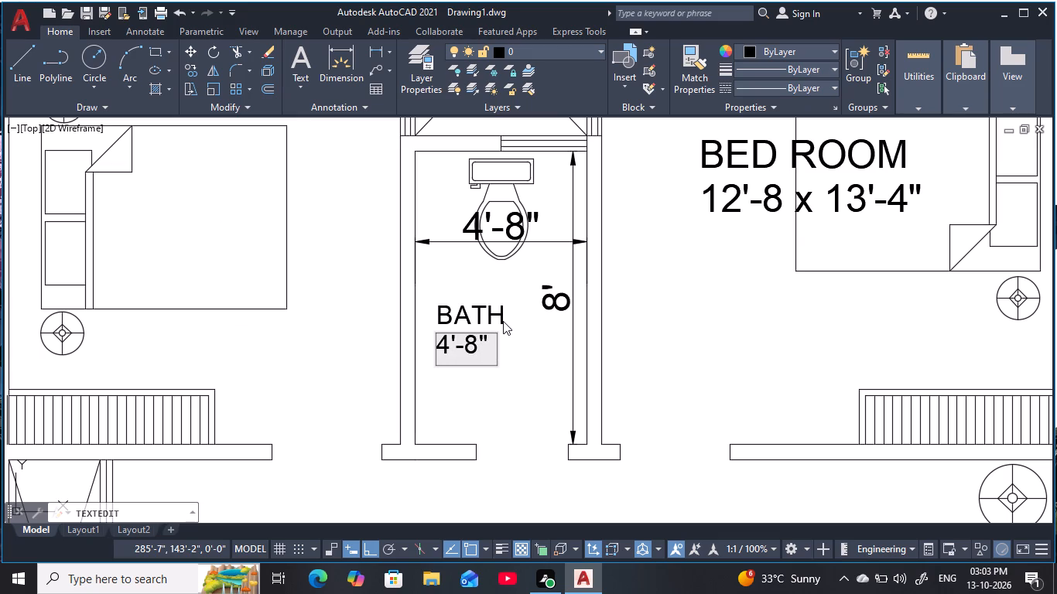
key(x)
key(space)
text(8'-)
text(0")
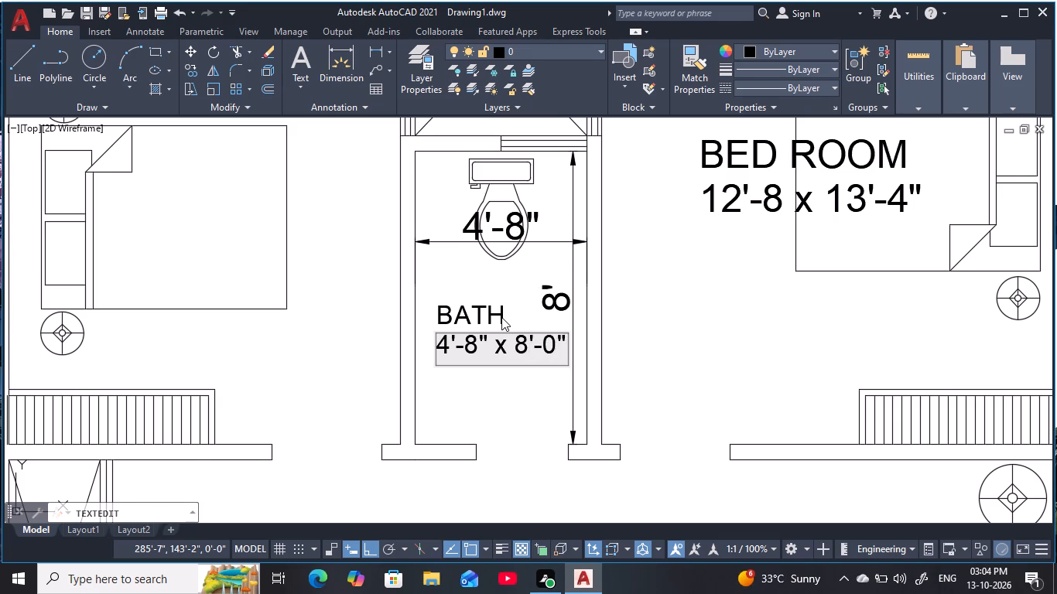
key(Return)
key(Escape)
key(Escape)
key(Escape)
key(Escape)
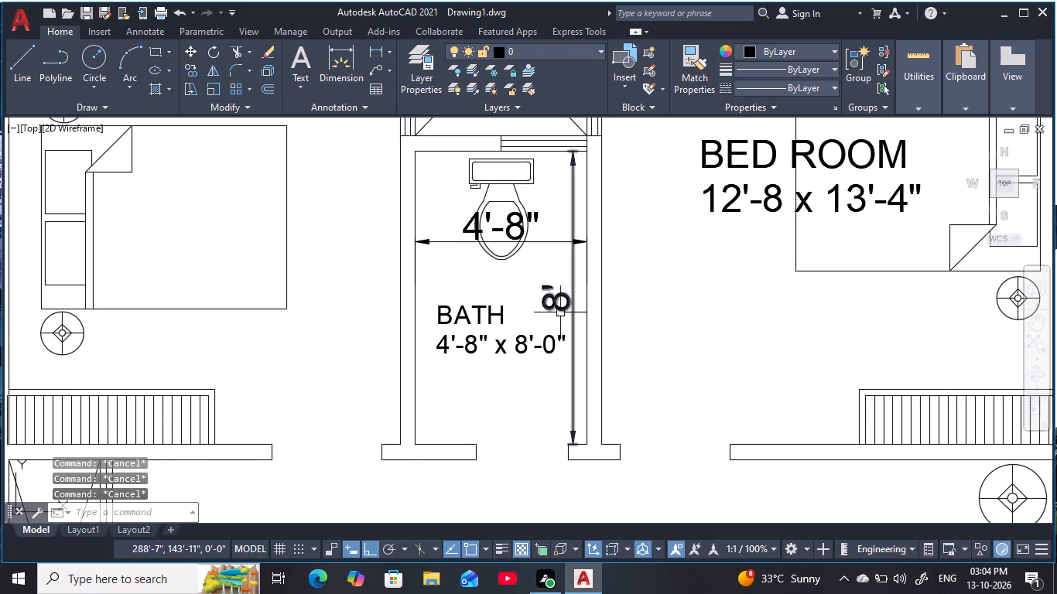
key(Escape)
Erase the vertical and horizontal dimensions inside the bathroom.
click(570, 309)
text(e)
key(space)
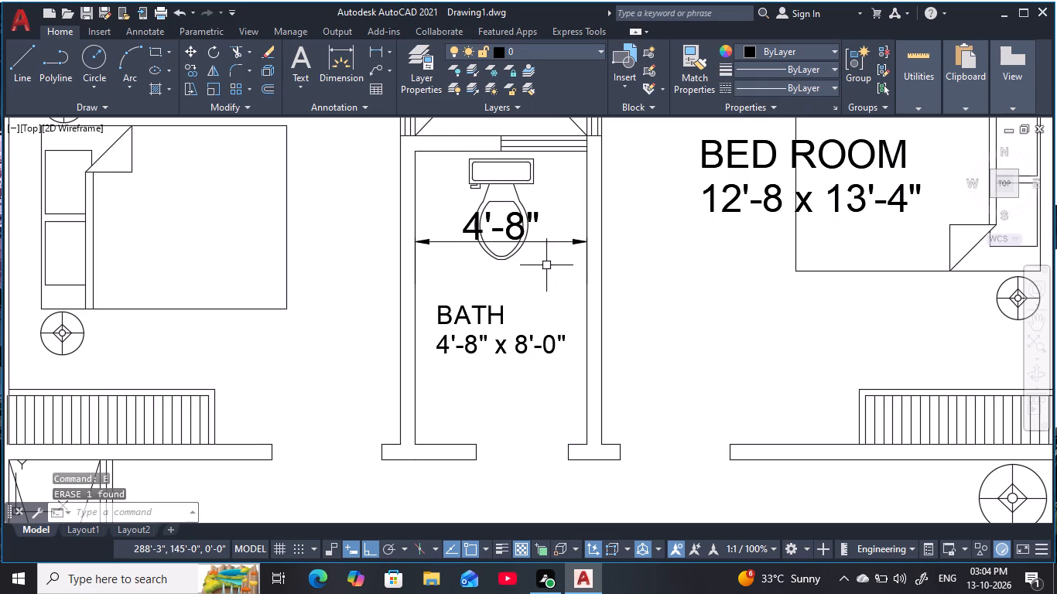
click(548, 244)
key(space)
Copy the BATH label, with Ortho off, into the small rectangles at the top wall of both upper bedrooms.
scroll(539, 282, down, 2)
middle_drag(539, 283, 539, 261)
scroll(539, 261, down, 1)
middle_drag(539, 264, 585, 261)
scroll(511, 225, up, 1)
middle_drag(511, 225, 524, 302)
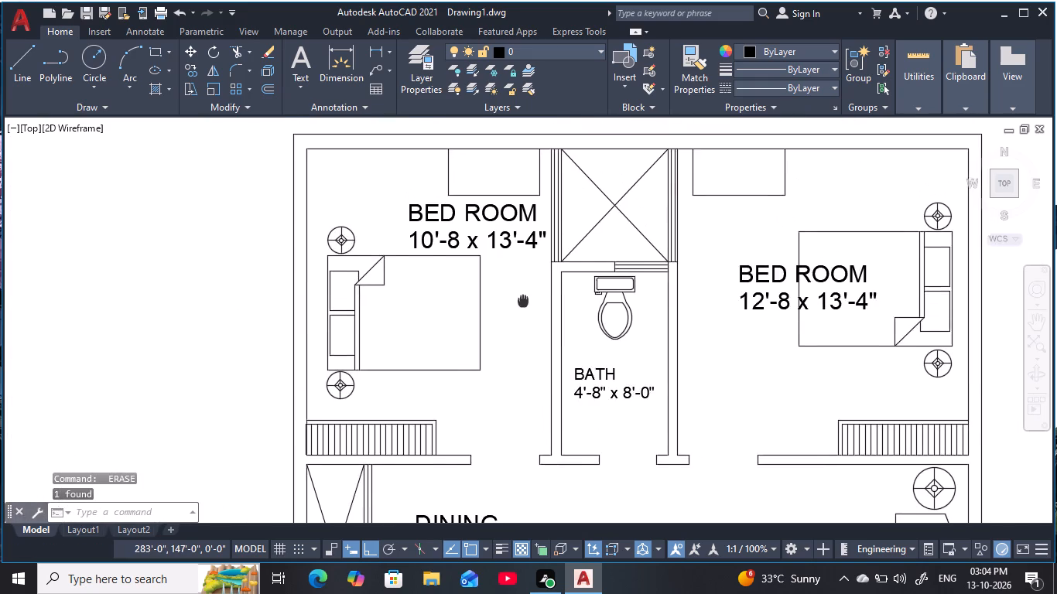
middle_drag(524, 302, 528, 299)
click(607, 375)
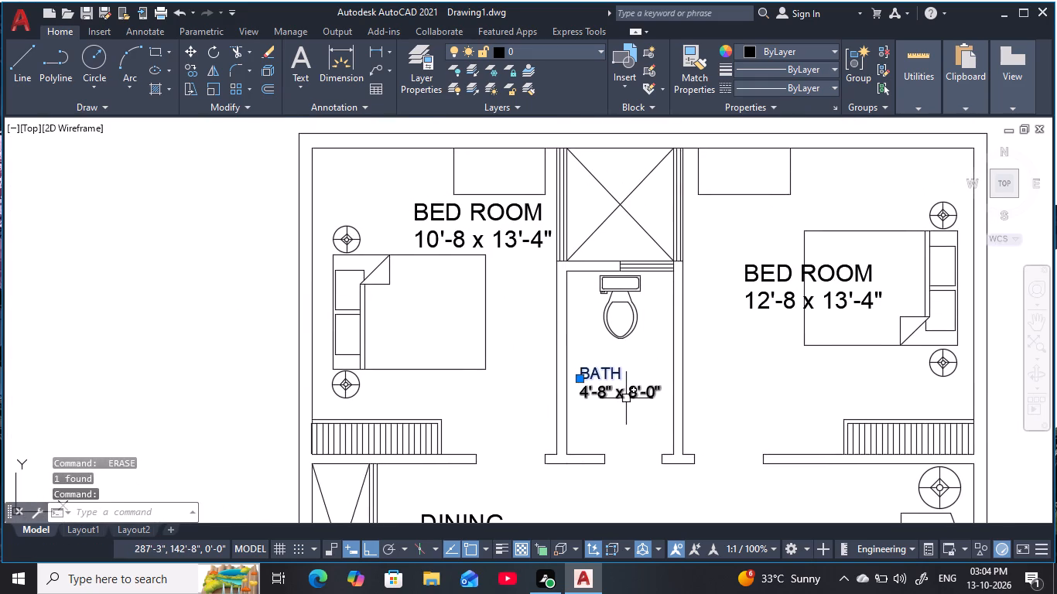
key(c)
key(o)
key(space)
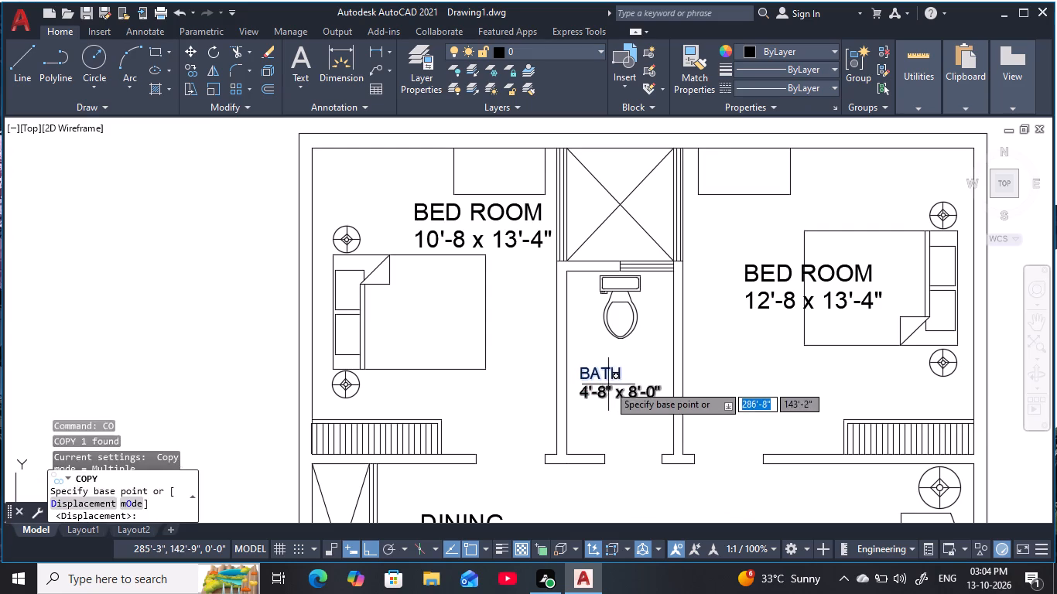
click(601, 377)
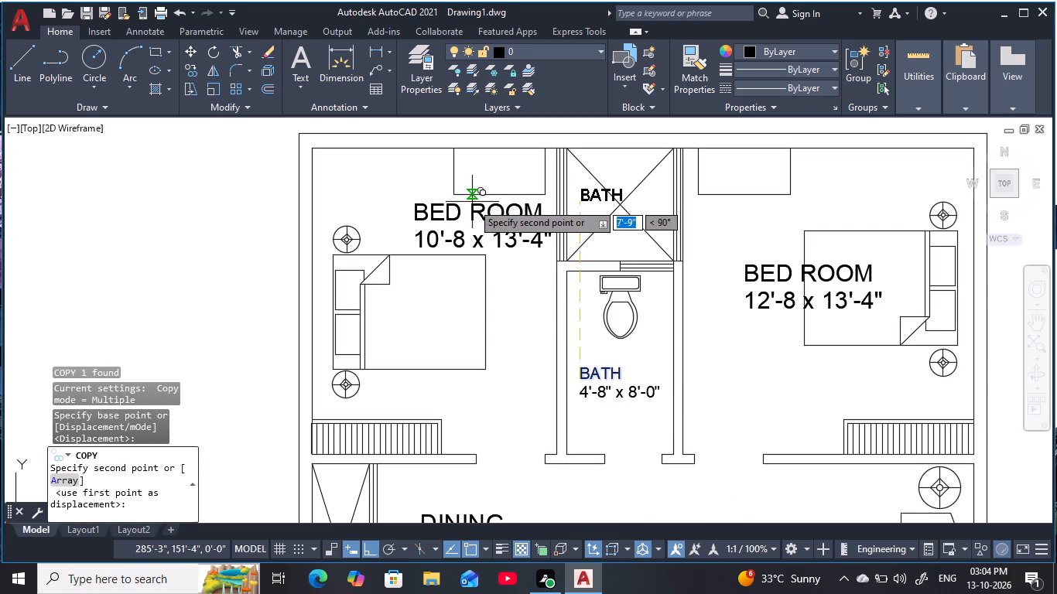
key(F8)
click(478, 178)
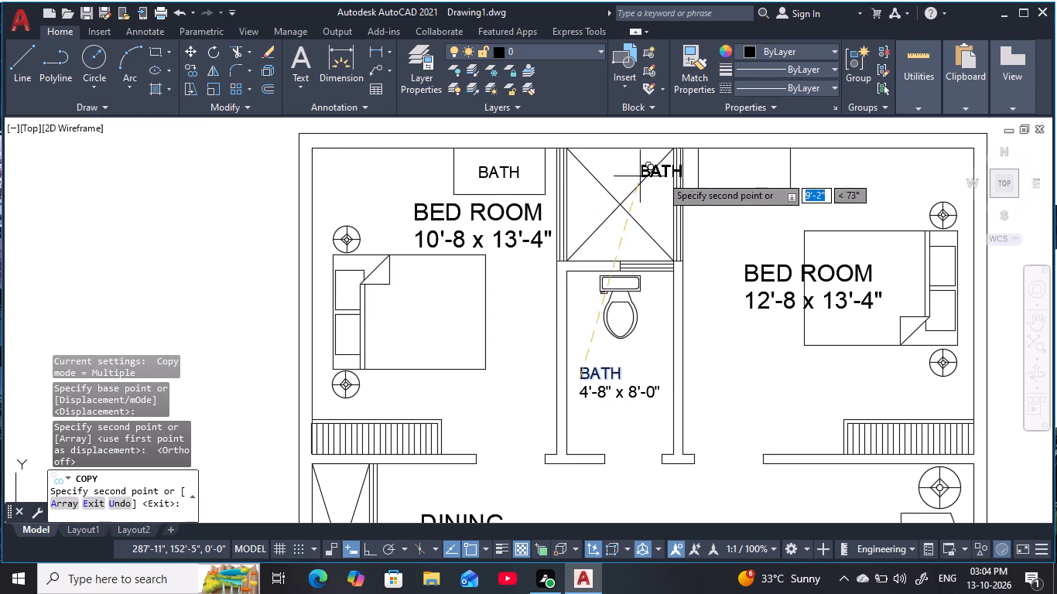
click(715, 178)
Place another copy of the BATH label in the crossed shaft above the bathroom and finish copying.
middle_drag(740, 417, 746, 367)
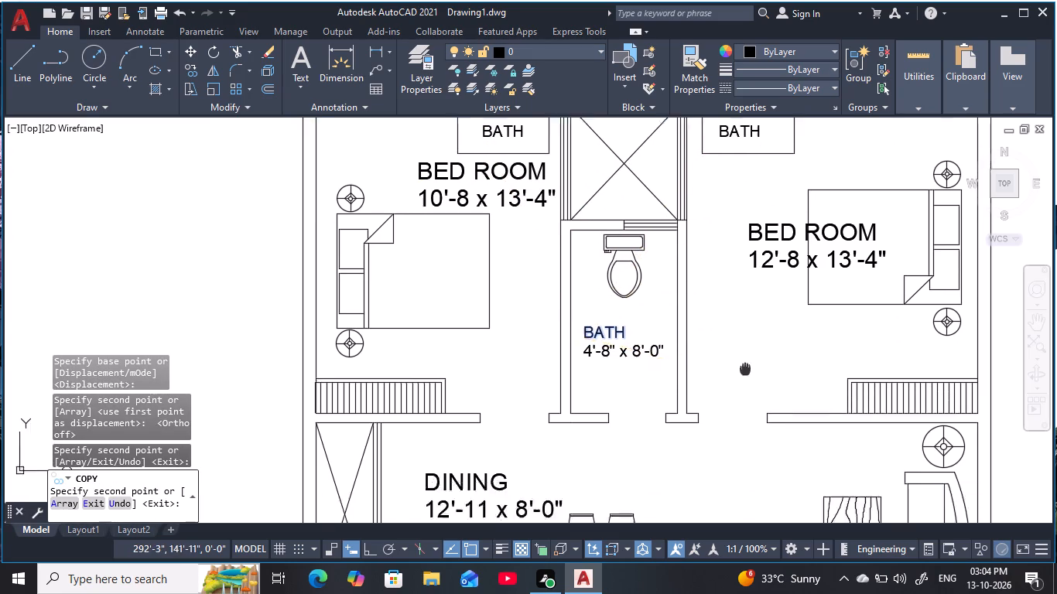
middle_drag(746, 367, 798, 210)
scroll(774, 310, down, 1)
middle_drag(700, 422, 630, 285)
middle_drag(741, 389, 732, 336)
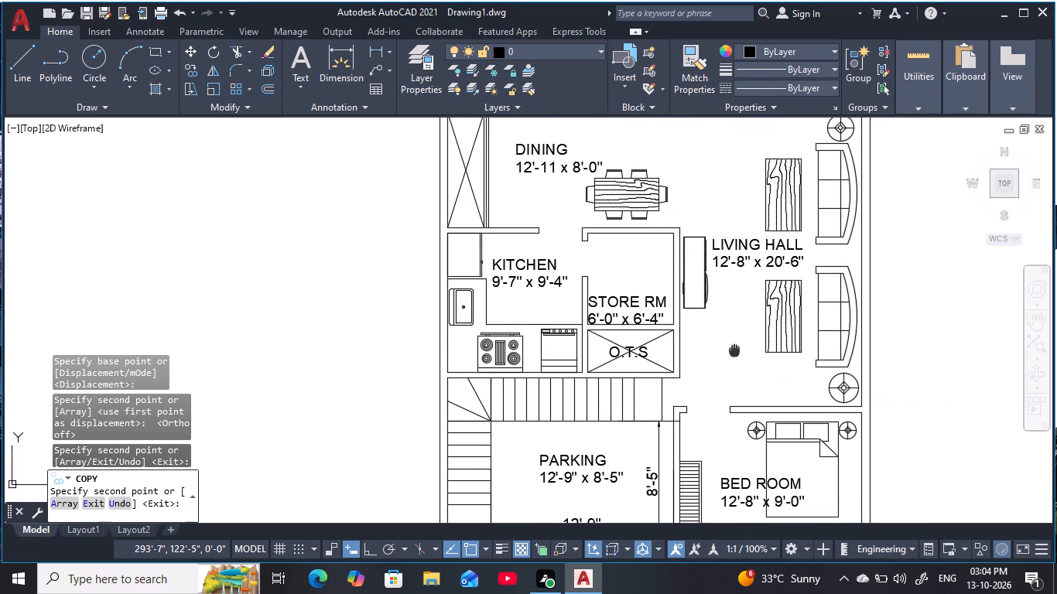
middle_drag(732, 336, 717, 290)
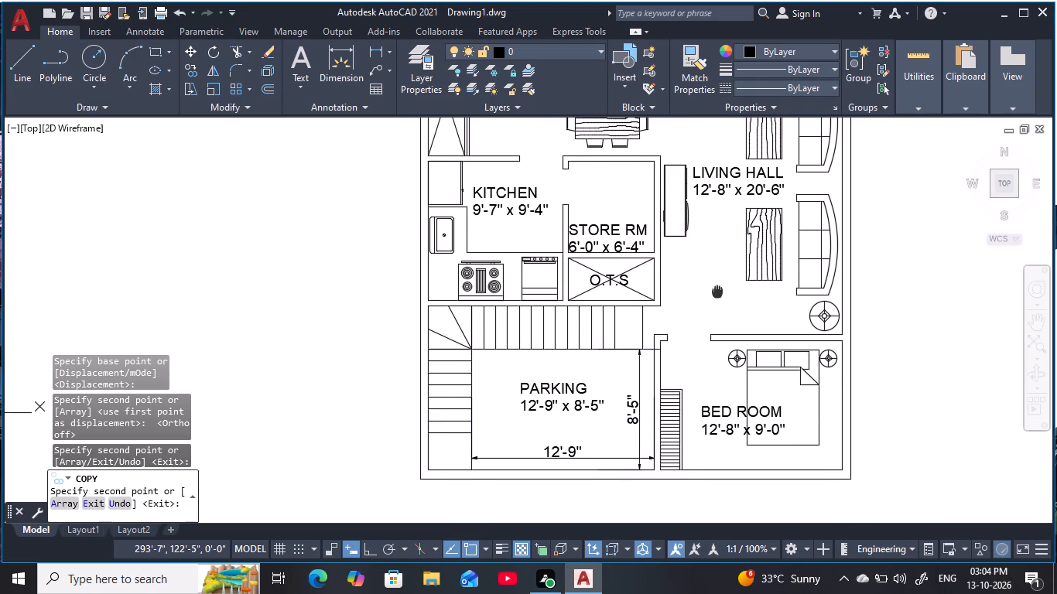
middle_drag(717, 290, 686, 295)
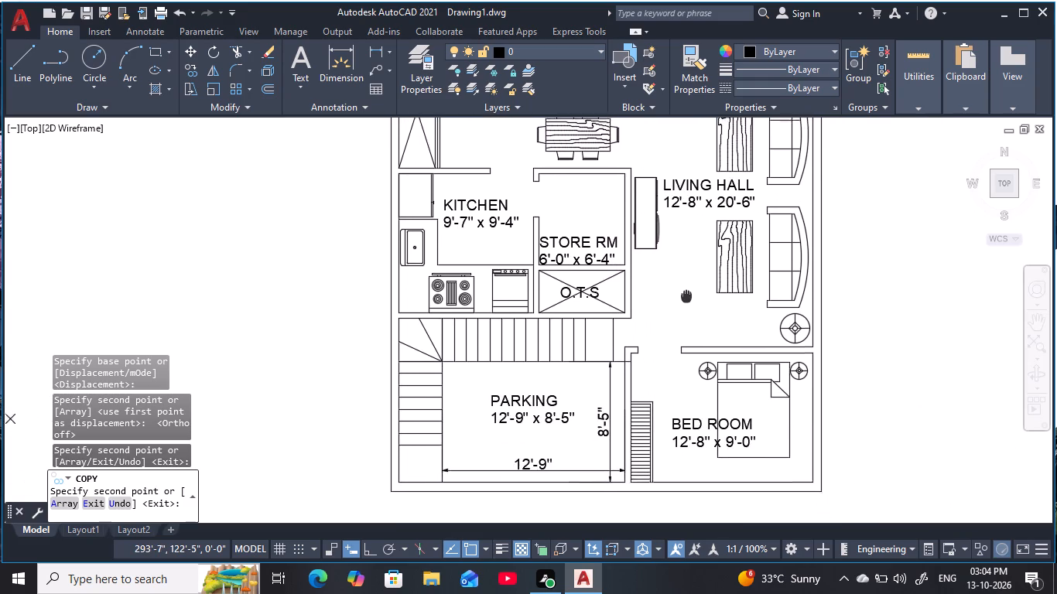
middle_drag(686, 295, 684, 288)
middle_drag(652, 288, 688, 513)
middle_drag(611, 322, 635, 400)
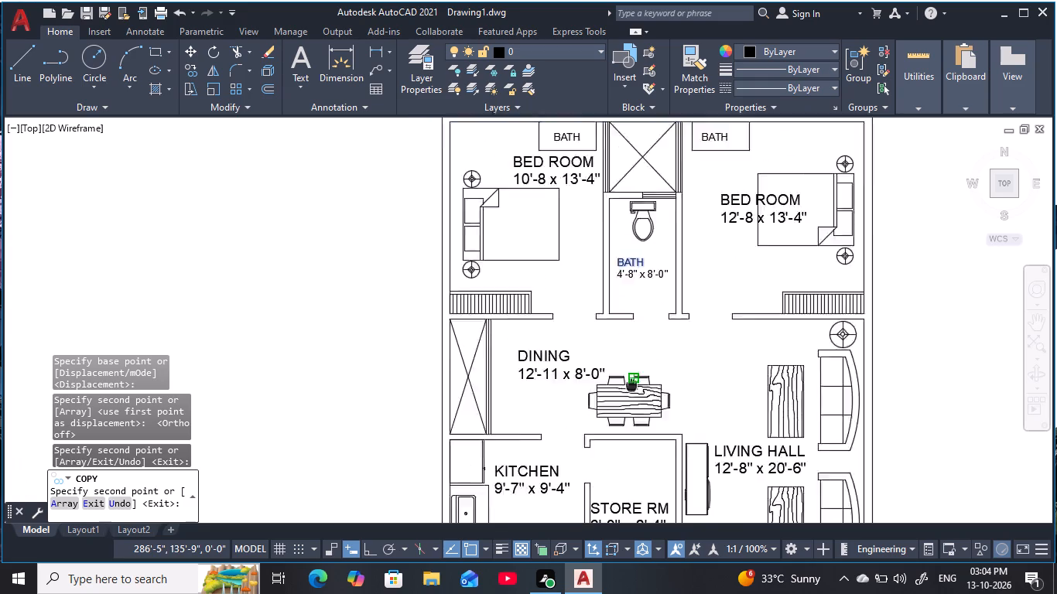
middle_drag(635, 400, 647, 442)
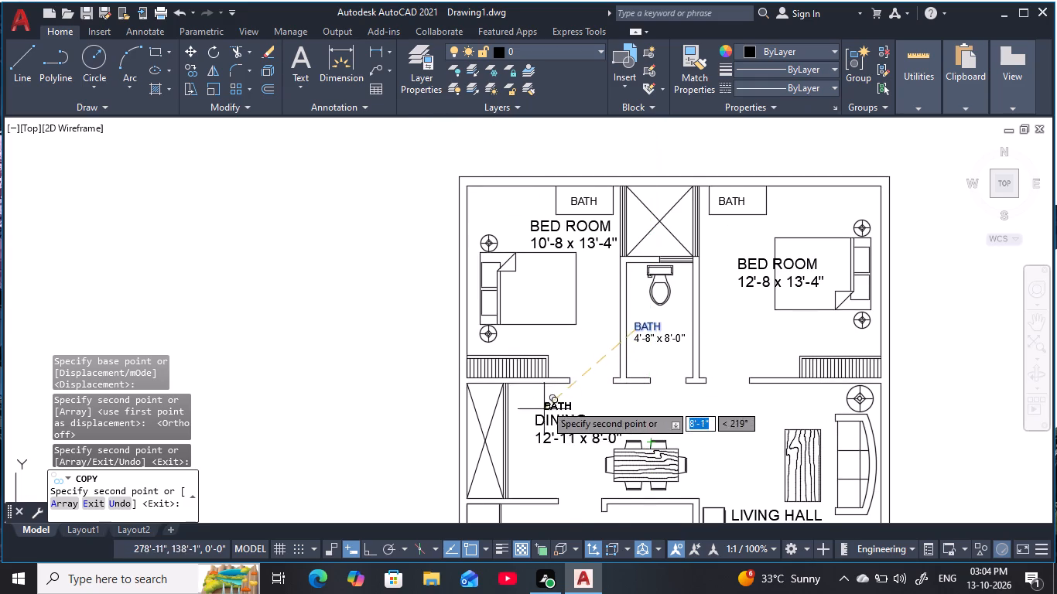
middle_drag(549, 394, 551, 437)
scroll(665, 266, up, 2)
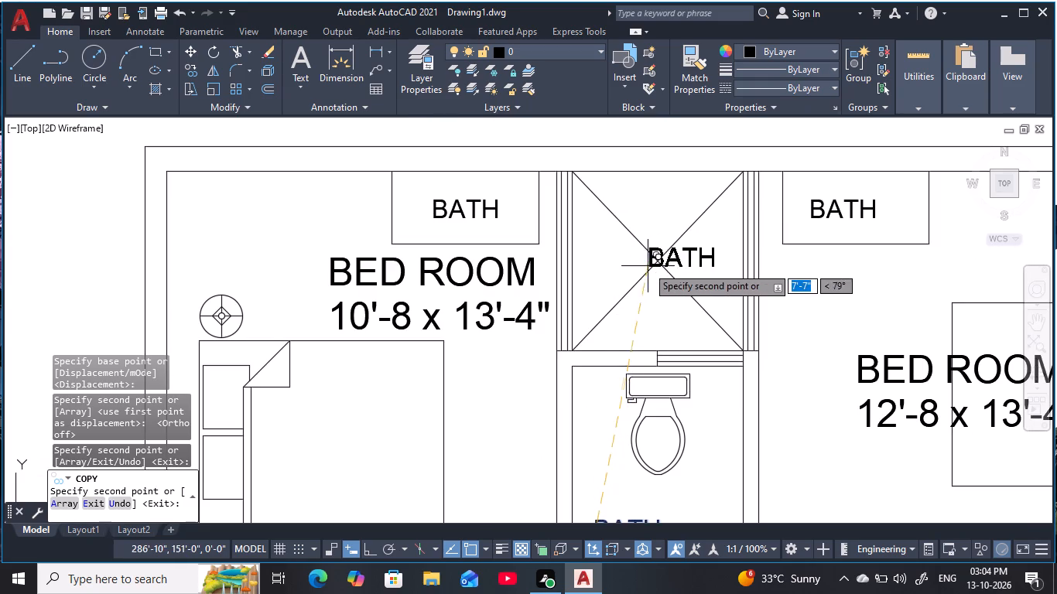
click(631, 266)
middle_drag(653, 367, 785, 138)
middle_drag(515, 379, 533, 331)
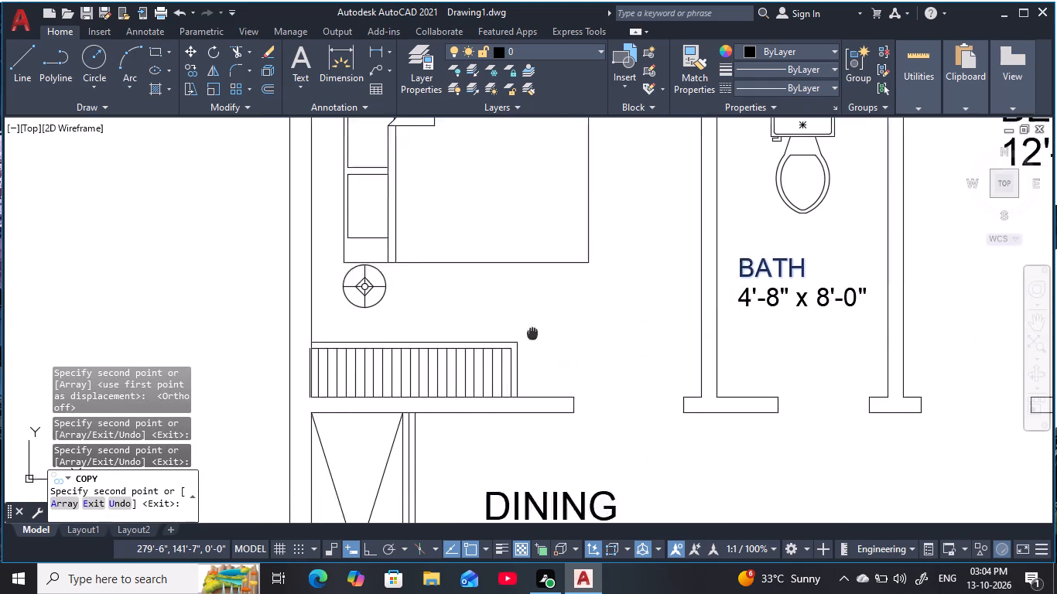
middle_drag(533, 331, 590, 185)
key(Escape)
key(Escape)
Clear the copied BATH text in the small rectangle above the 10'-8 x 13'-4" bedroom label.
scroll(604, 269, down, 1)
middle_drag(603, 270, 459, 534)
scroll(457, 538, down, 1)
middle_drag(459, 534, 457, 541)
scroll(487, 262, up, 3)
key(Escape)
key(Escape)
click(570, 177)
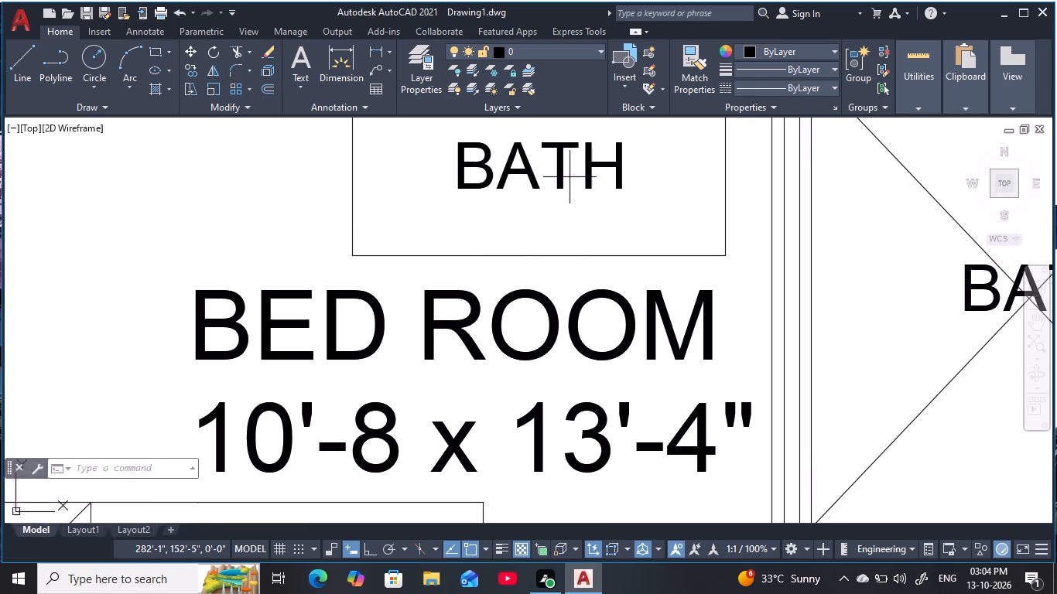
click(512, 173)
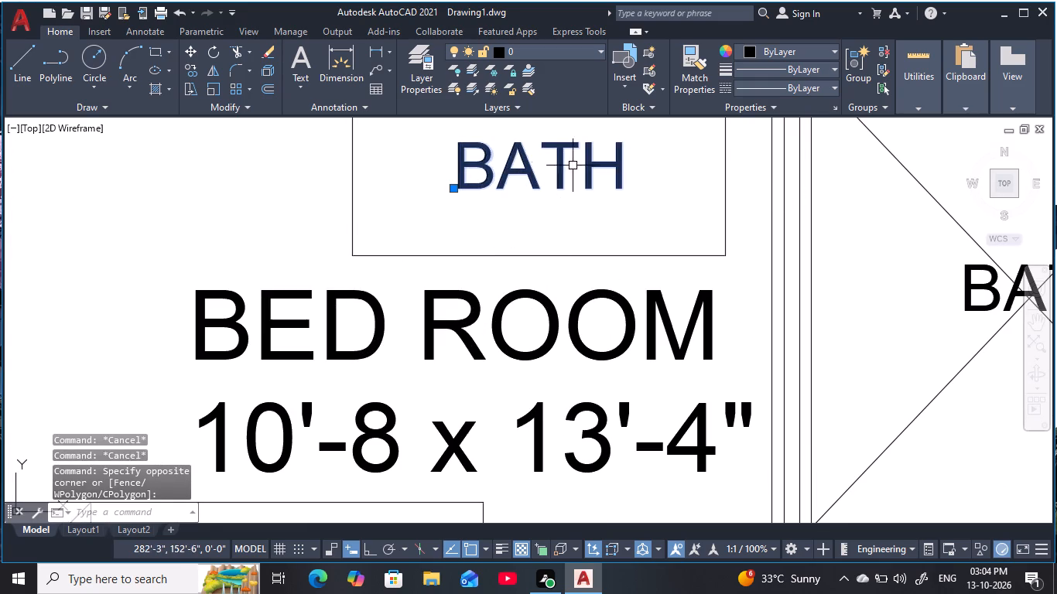
double_click(557, 162)
click(620, 168)
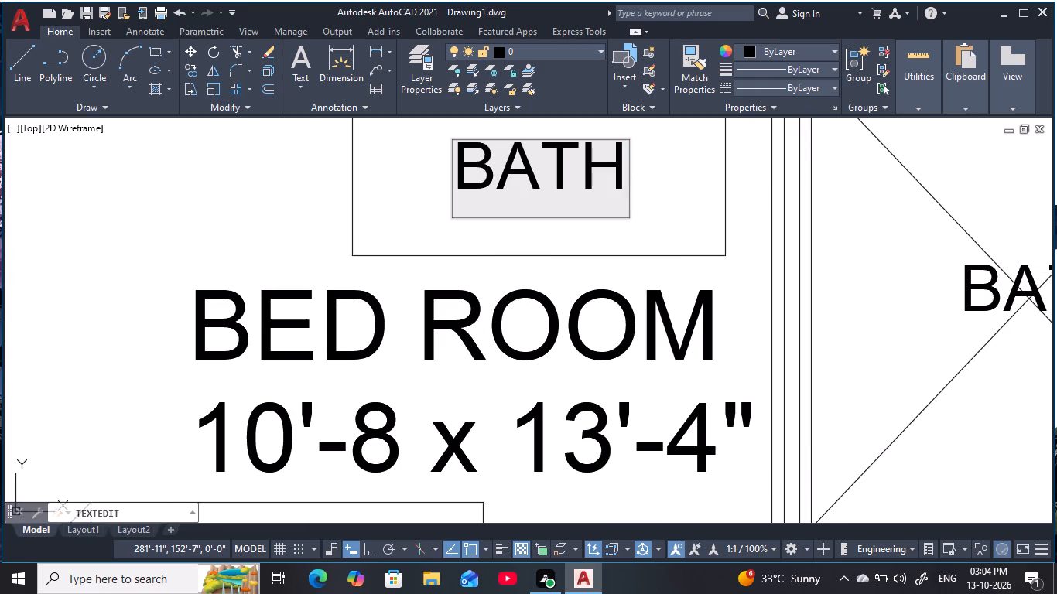
key(BackSpace)
key(BackSpace)
key(BackSpace)
key(BackSpace)
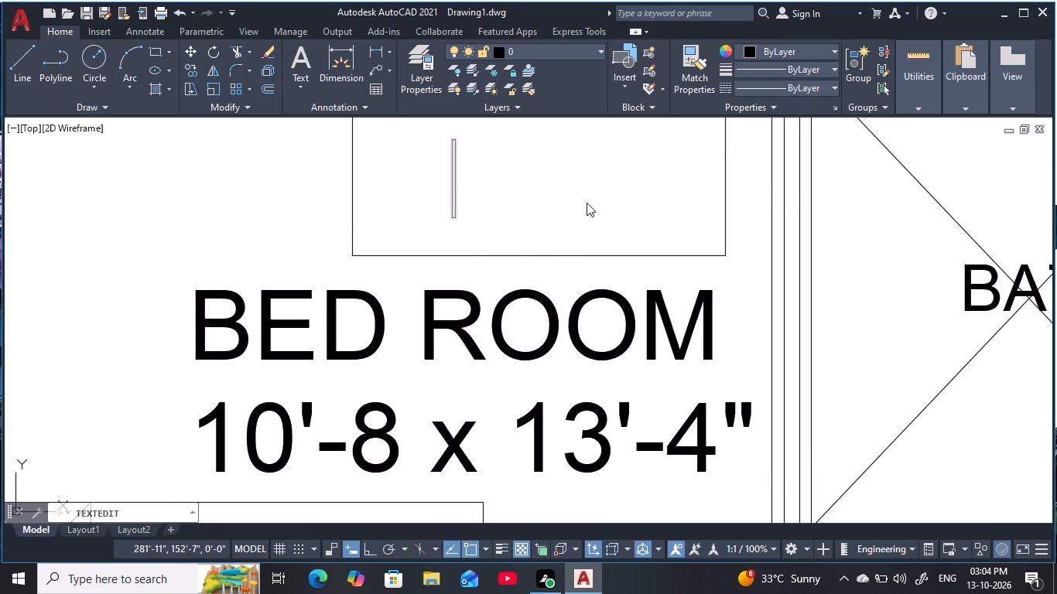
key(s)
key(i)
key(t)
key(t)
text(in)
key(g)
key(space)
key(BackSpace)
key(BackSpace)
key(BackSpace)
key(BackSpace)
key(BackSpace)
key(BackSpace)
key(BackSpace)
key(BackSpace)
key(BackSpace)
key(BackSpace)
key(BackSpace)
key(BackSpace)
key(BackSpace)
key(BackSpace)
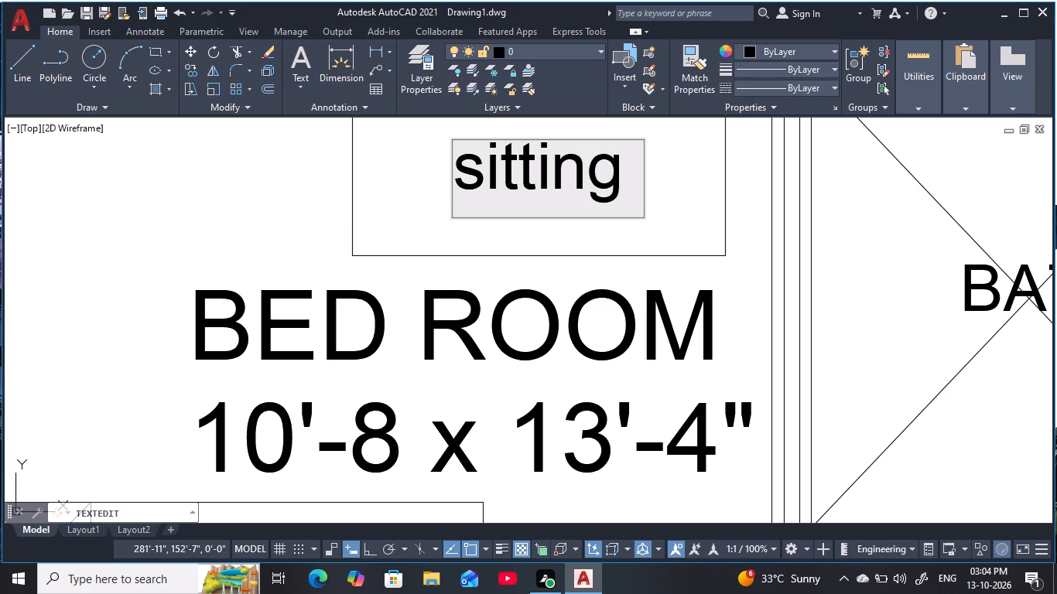
Enter SITTING in capitals as the label in the small rectangle above the 10'-8 x 13'-4" bedroom label.
key(s)
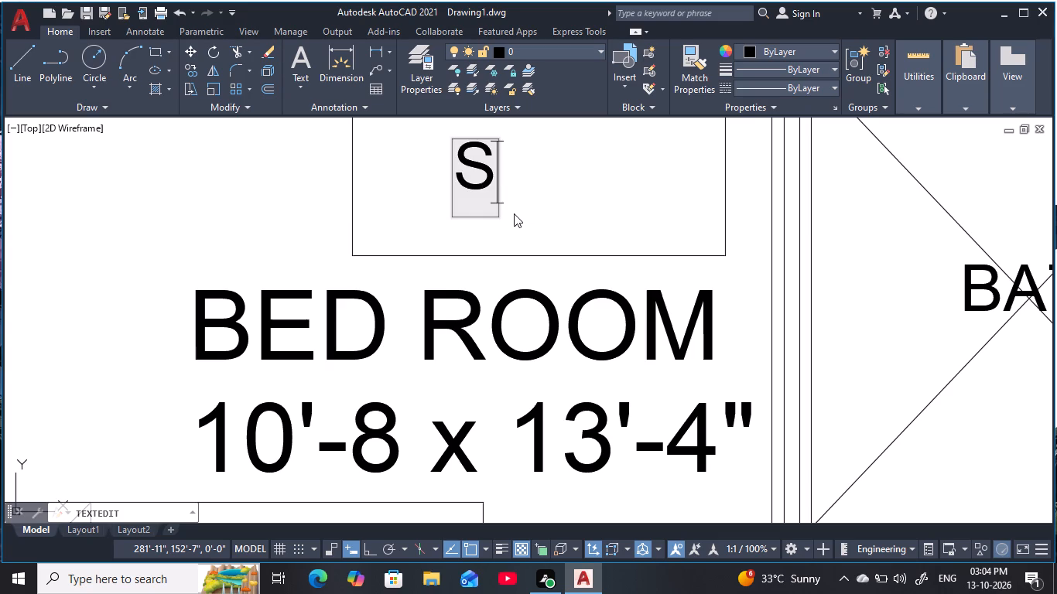
key(i)
key(t)
key(t)
key(i)
key(n)
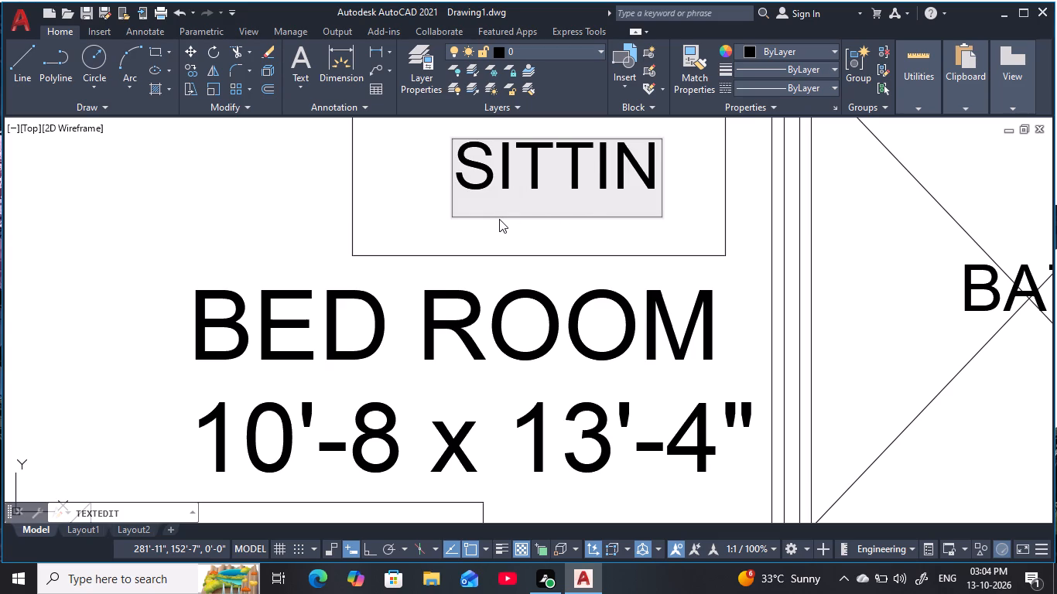
text(G)
key(space)
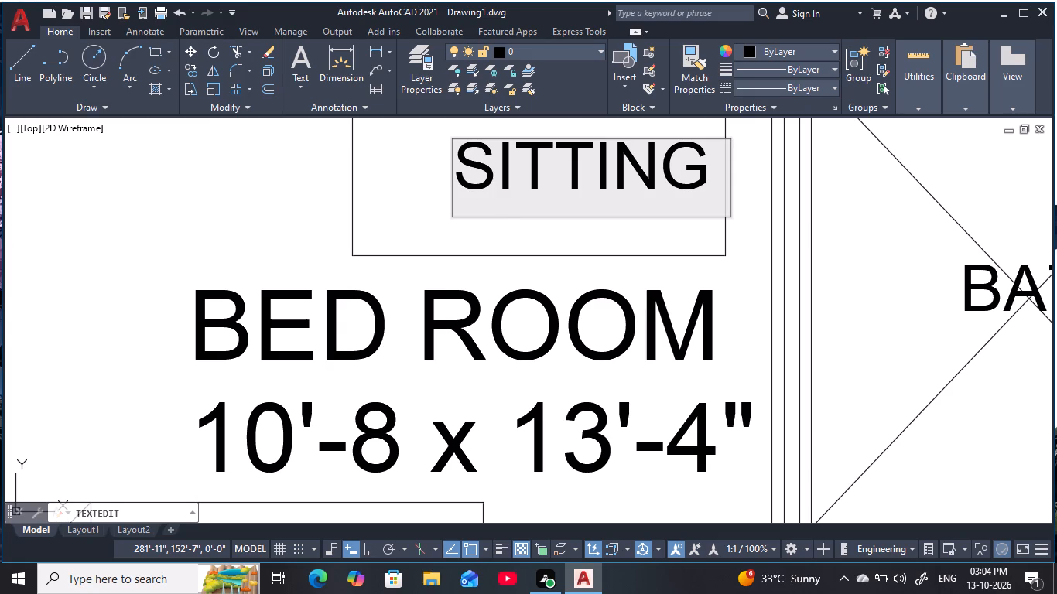
key(Return)
middle_drag(604, 211, 551, 271)
key(Escape)
key(Escape)
Move the SITTING label so it sits centred inside its small rectangle.
click(581, 221)
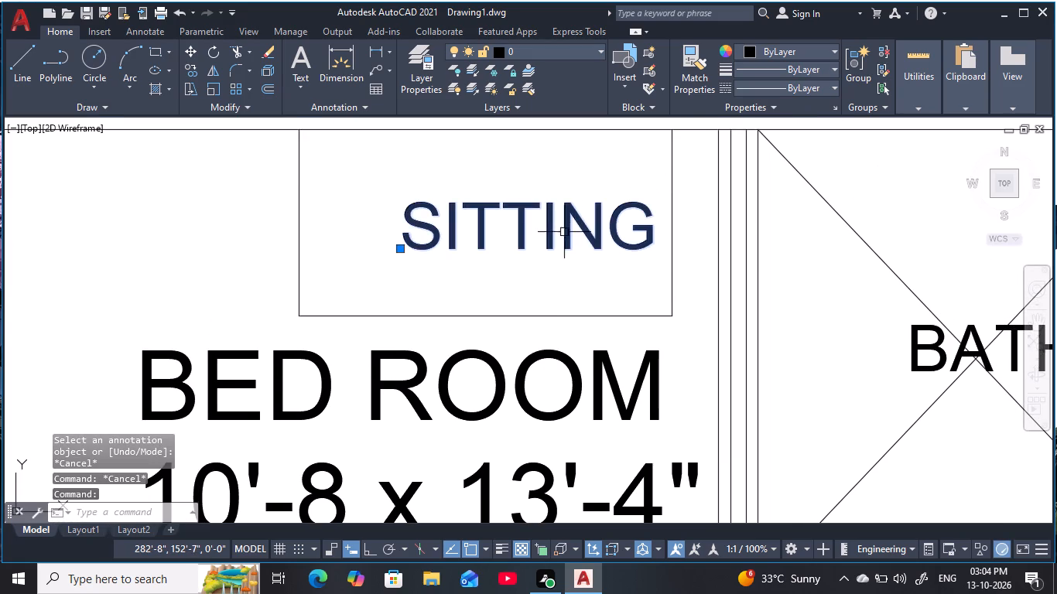
text(M)
key(space)
click(538, 238)
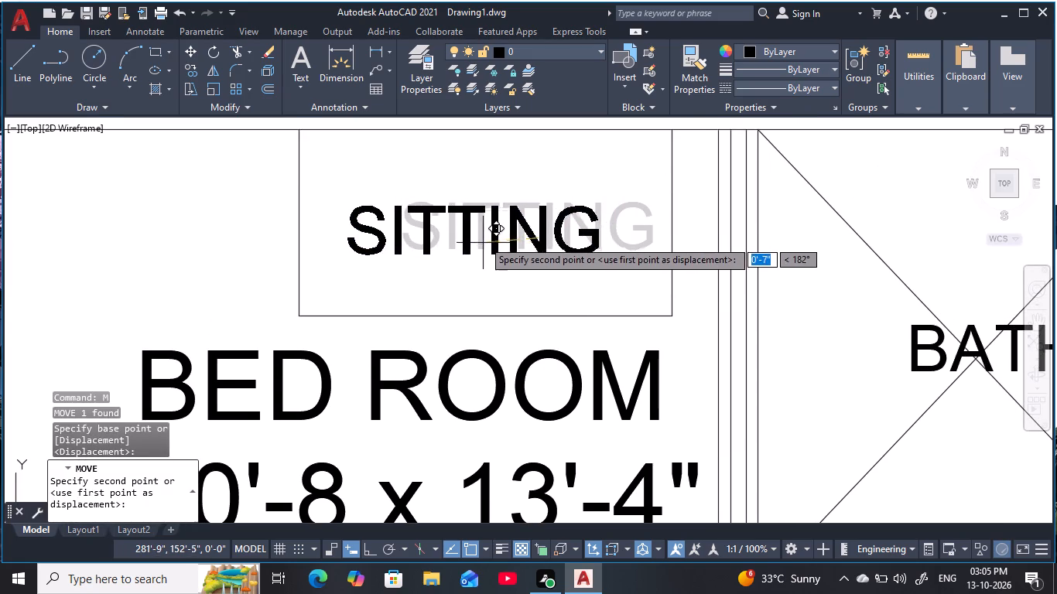
click(484, 236)
key(Escape)
Erase the BATH label in the small rectangle of the 12'-8 x 13'-4" bedroom.
scroll(548, 196, down, 3)
scroll(549, 196, up, 2)
scroll(548, 197, down, 1)
middle_drag(546, 200, 441, 265)
key(Escape)
key(Escape)
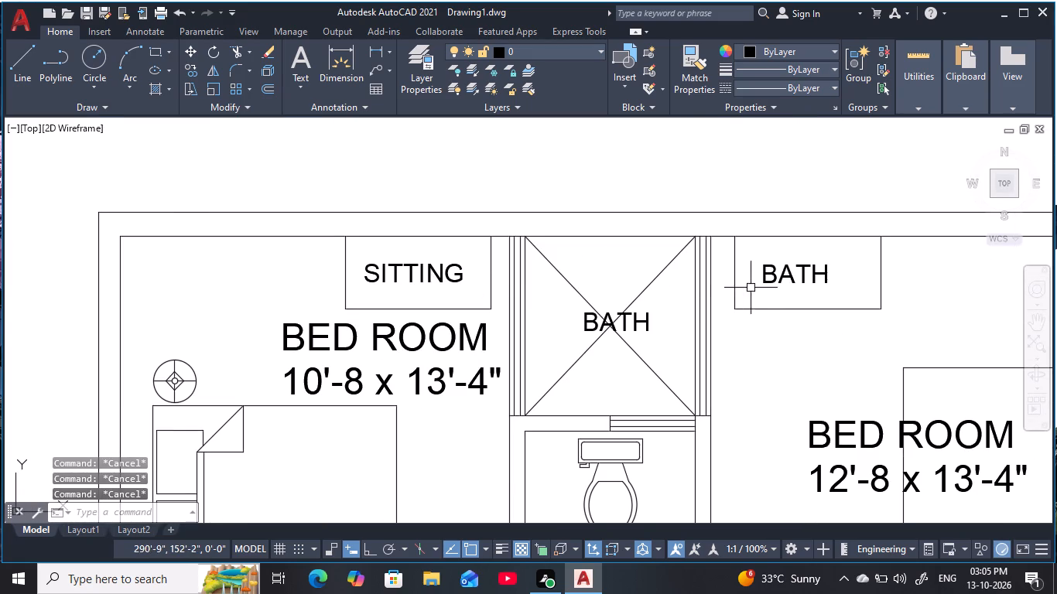
click(767, 278)
text(E)
key(space)
key(Escape)
key(Escape)
Copy the SITTING label straight across into the small rectangle of the 12'-8 x 13'-4" bedroom.
click(424, 282)
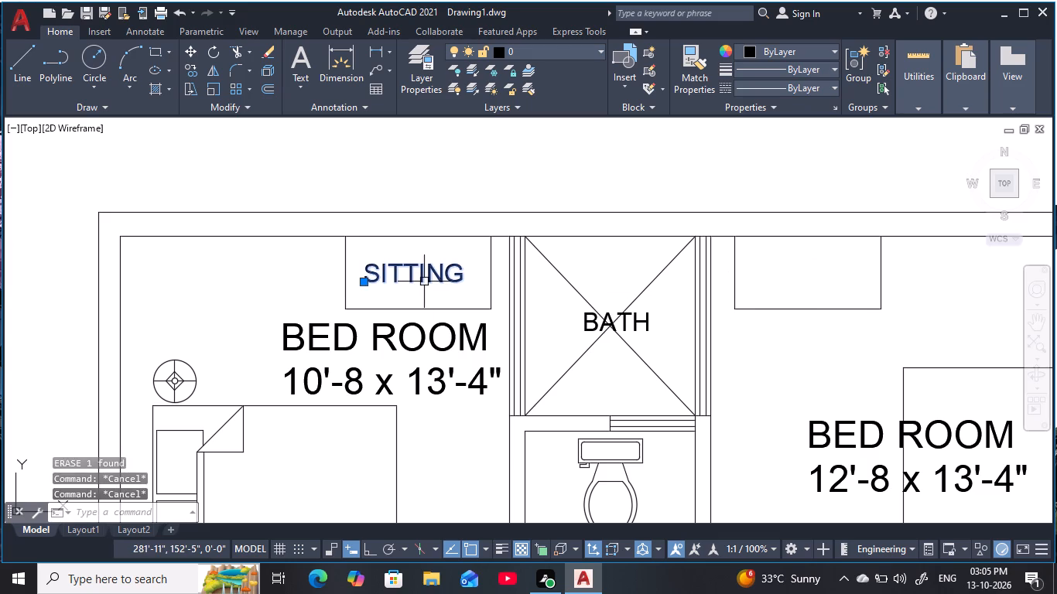
text(CO)
key(space)
click(425, 282)
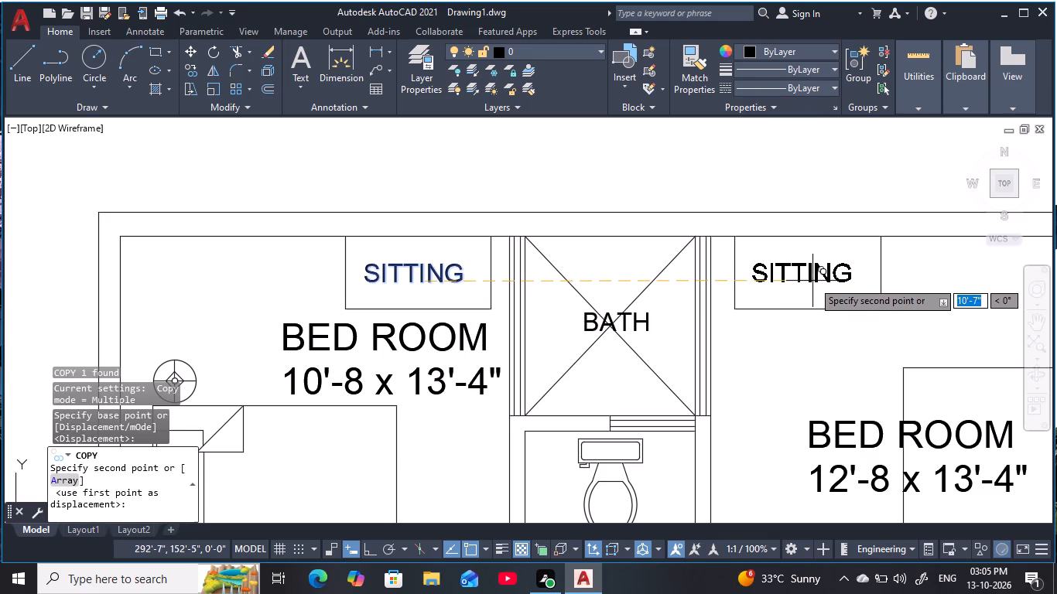
click(812, 281)
middle_drag(729, 364, 750, 256)
key(Escape)
key(Escape)
scroll(623, 256, down, 1)
key(Escape)
key(Escape)
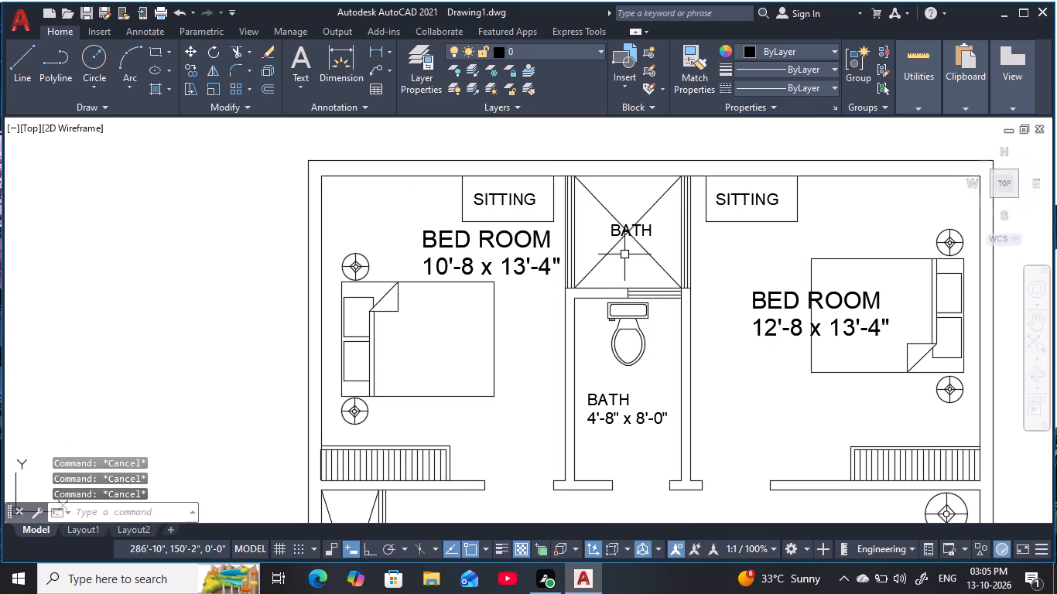
key(Escape)
key(Escape)
Erase the BATH label in the crossed shaft above the bathroom.
click(645, 230)
text(E)
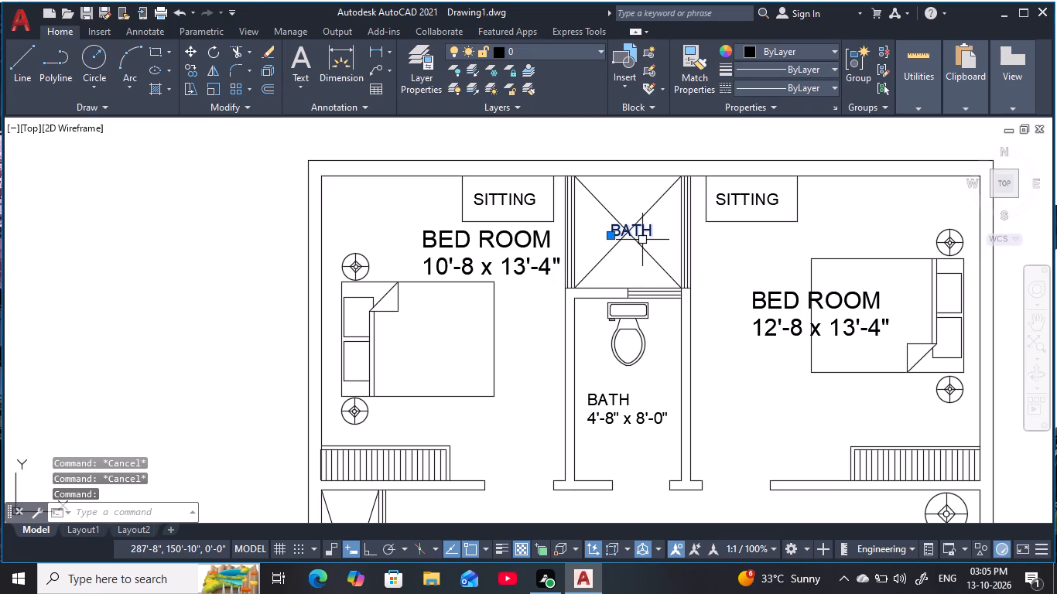
key(space)
Copy the O.T.S label from the shaft below the store room to the centre of the crossed shaft above the bathroom.
scroll(621, 323, down, 2)
middle_drag(621, 323, 617, 213)
scroll(603, 398, up, 3)
middle_drag(603, 390, 614, 252)
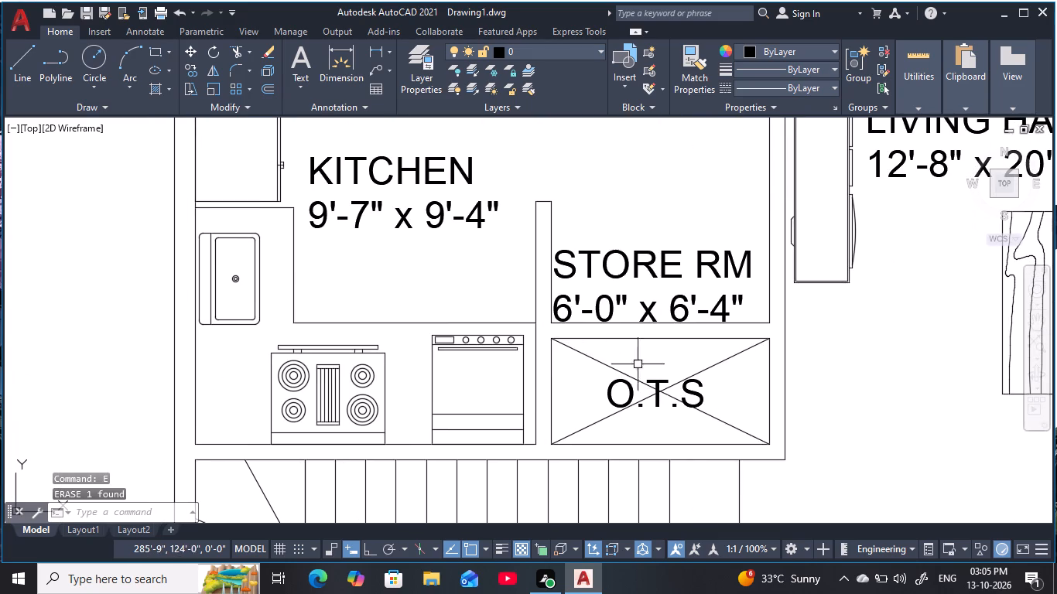
click(658, 382)
key(c)
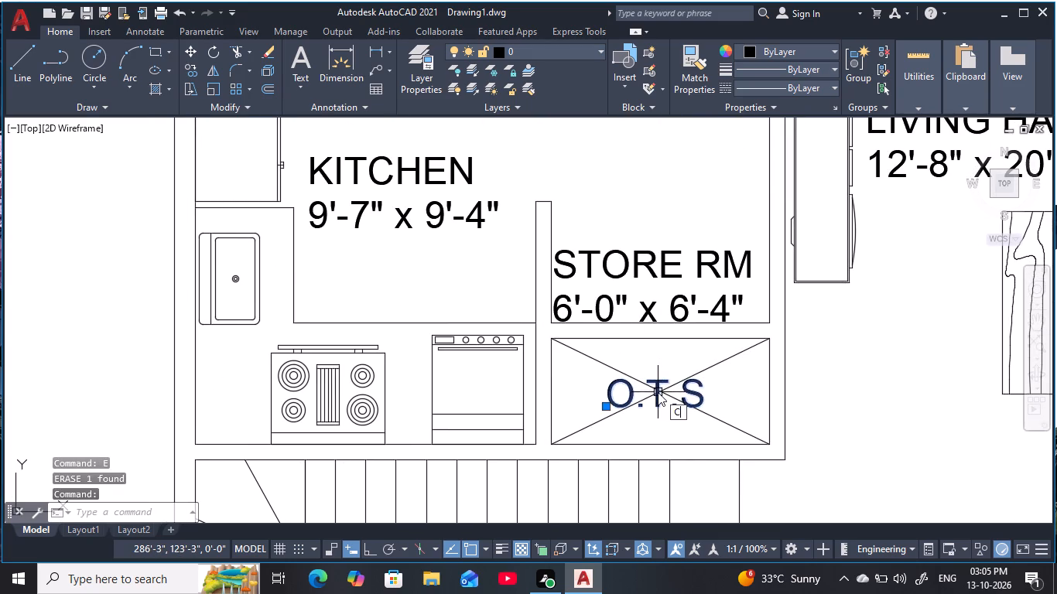
key(o)
key(space)
click(660, 394)
middle_drag(670, 234, 576, 555)
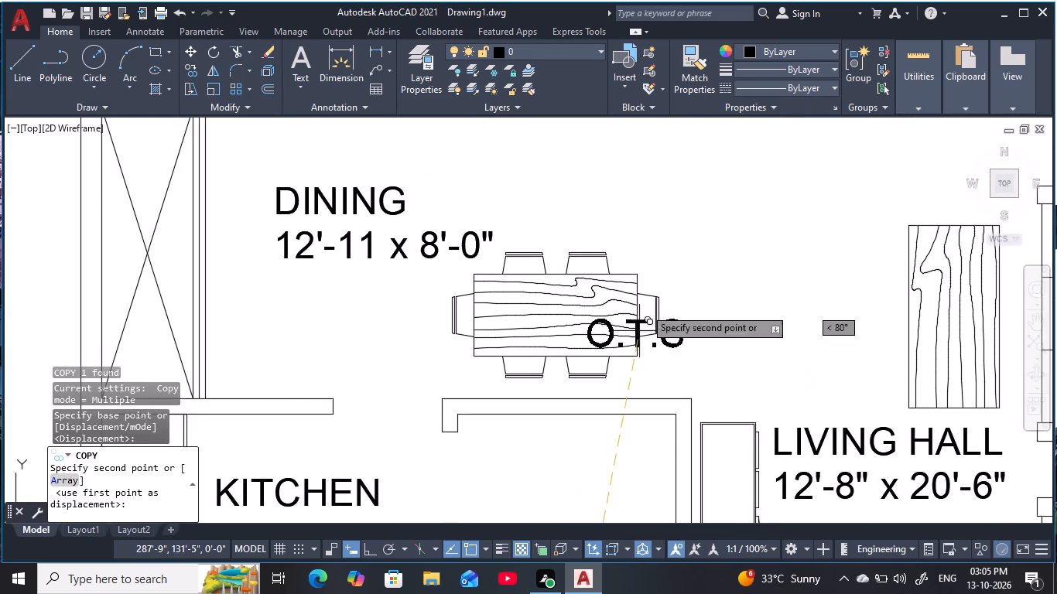
middle_drag(650, 255, 556, 525)
middle_drag(636, 275, 647, 509)
middle_drag(523, 292, 539, 400)
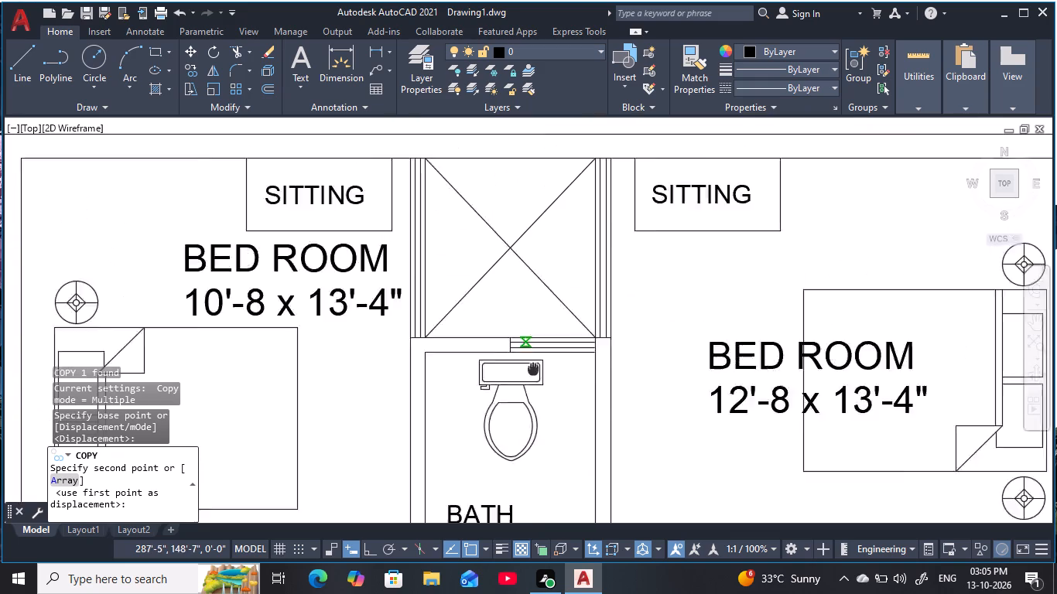
middle_drag(539, 400, 541, 406)
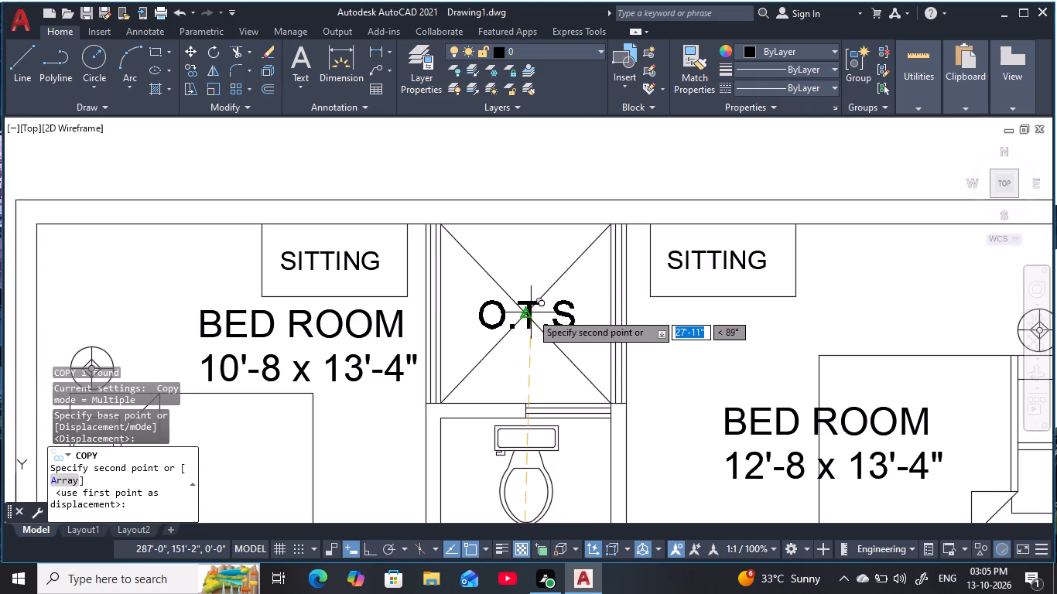
click(529, 312)
Place another copy of the O.T.S label at the centre of the tall crossed shaft beside the dining area and finish copying.
middle_drag(515, 415, 712, 226)
scroll(516, 415, down, 1)
scroll(616, 320, down, 1)
middle_drag(588, 342, 615, 199)
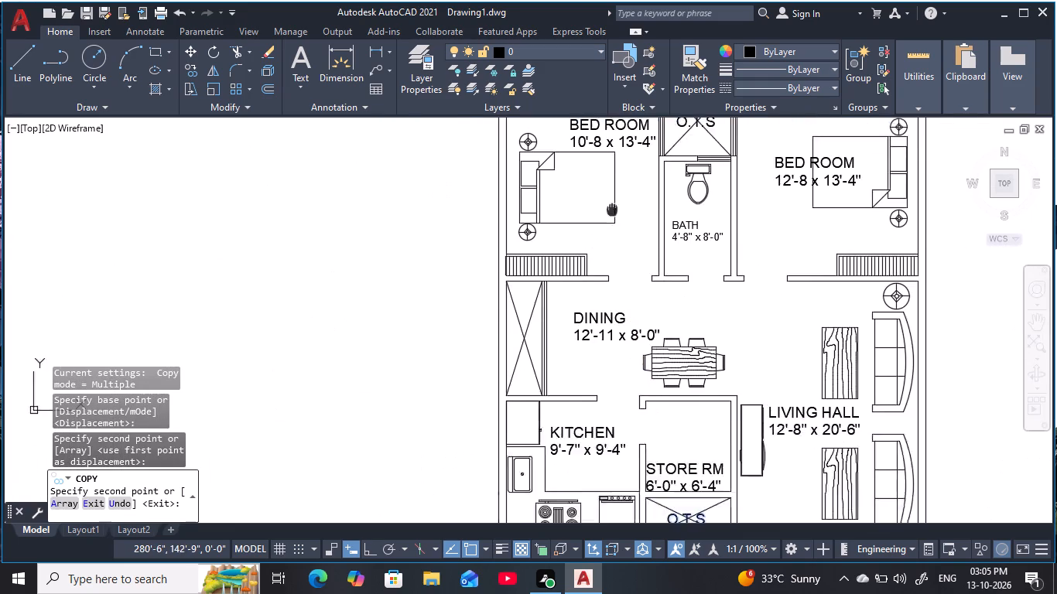
middle_drag(615, 199, 619, 186)
scroll(550, 282, up, 3)
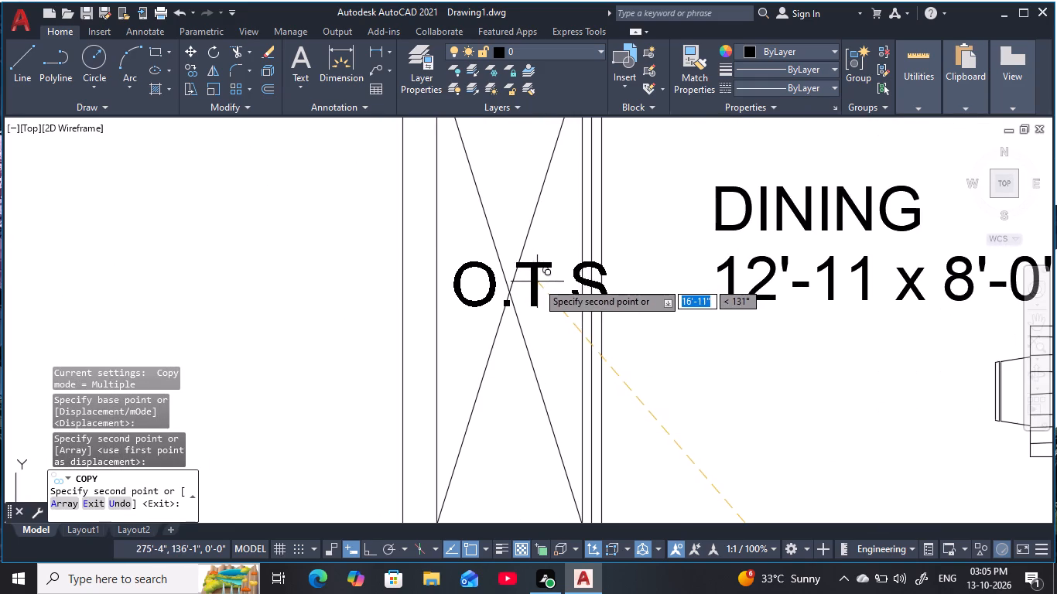
click(520, 284)
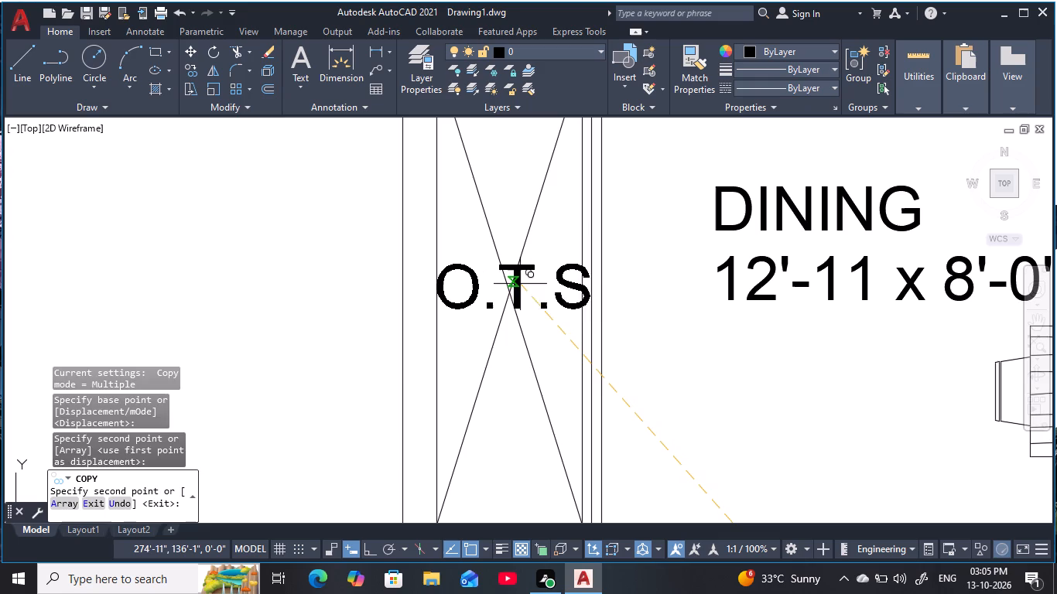
key(Escape)
key(Escape)
key(Escape)
key(Escape)
Rotate the O.T.S label beside the dining area 90° about the shaft's centre, with Ortho on.
click(508, 269)
key(r)
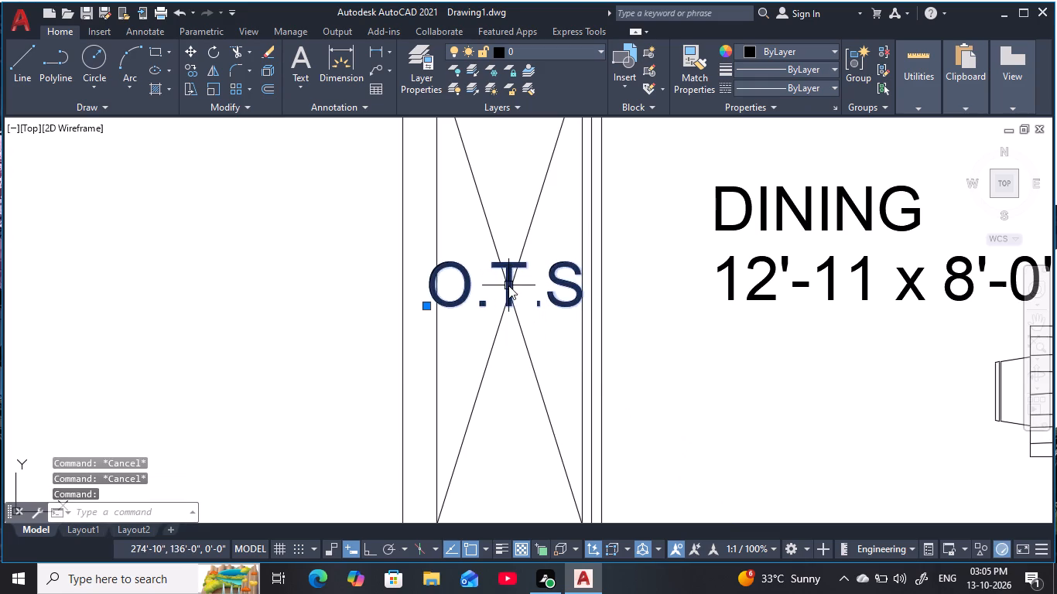
key(o)
key(space)
click(511, 291)
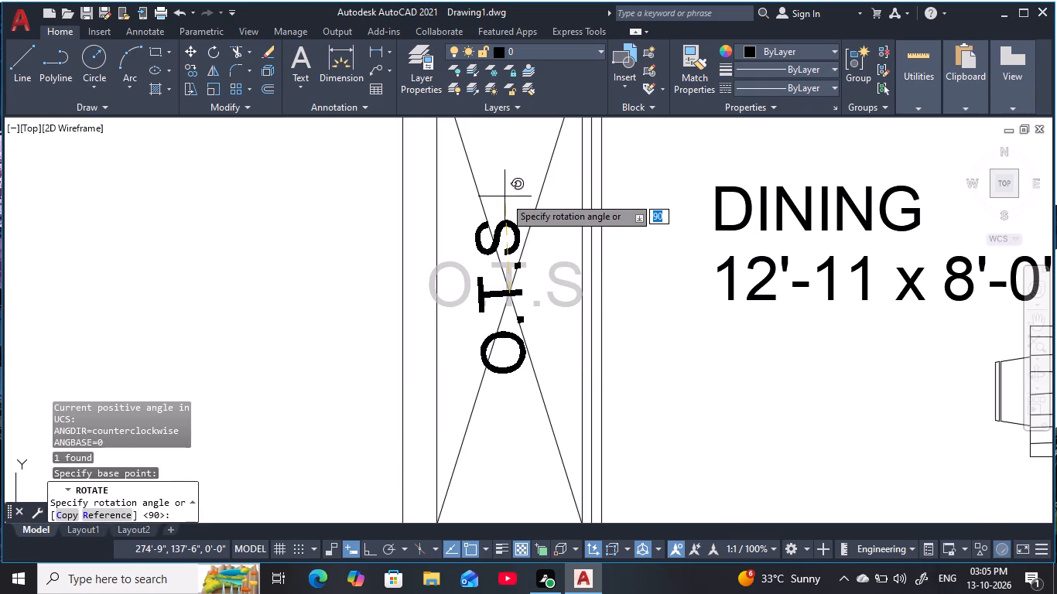
key(F8)
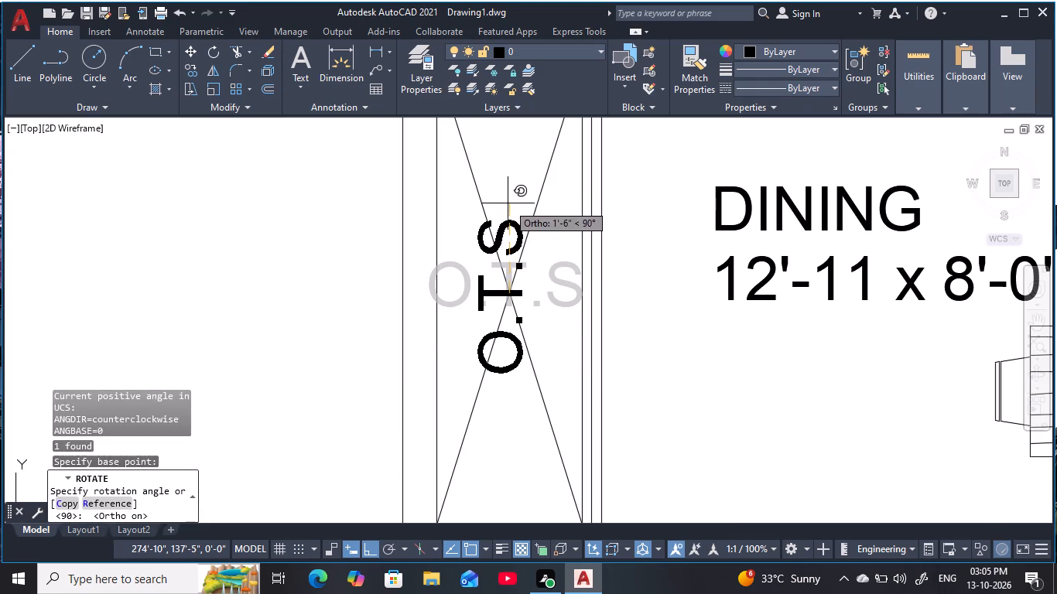
click(505, 201)
key(Escape)
key(Escape)
key(Escape)
key(Escape)
click(509, 246)
key(Escape)
key(Escape)
Draw a circle with a 3' radius in the empty space outside the plan, beside the living hall.
scroll(553, 357, down, 3)
middle_drag(583, 361, 534, 264)
key(Escape)
key(Escape)
middle_drag(570, 278, 508, 261)
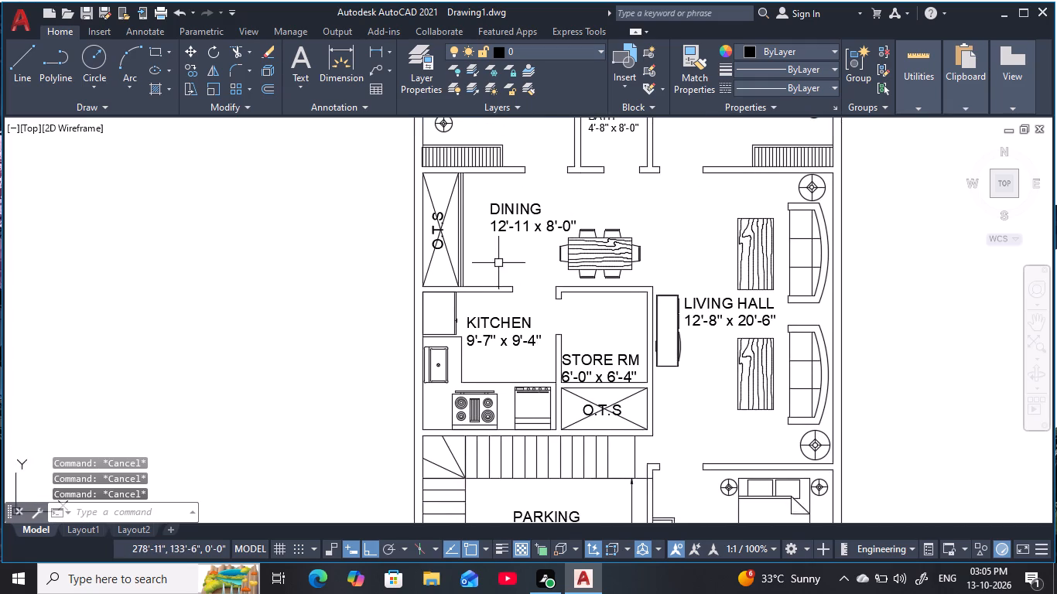
scroll(498, 263, down, 1)
key(Escape)
middle_drag(611, 244, 443, 201)
key(Escape)
key(Escape)
key(Escape)
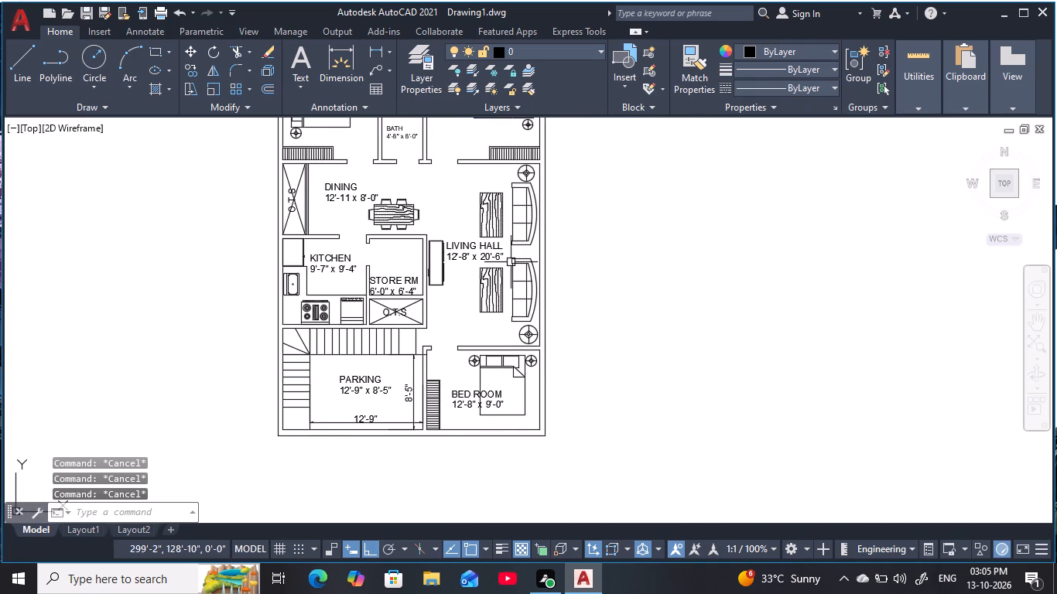
key(Escape)
key(Escape)
key(Escape)
key(c)
key(space)
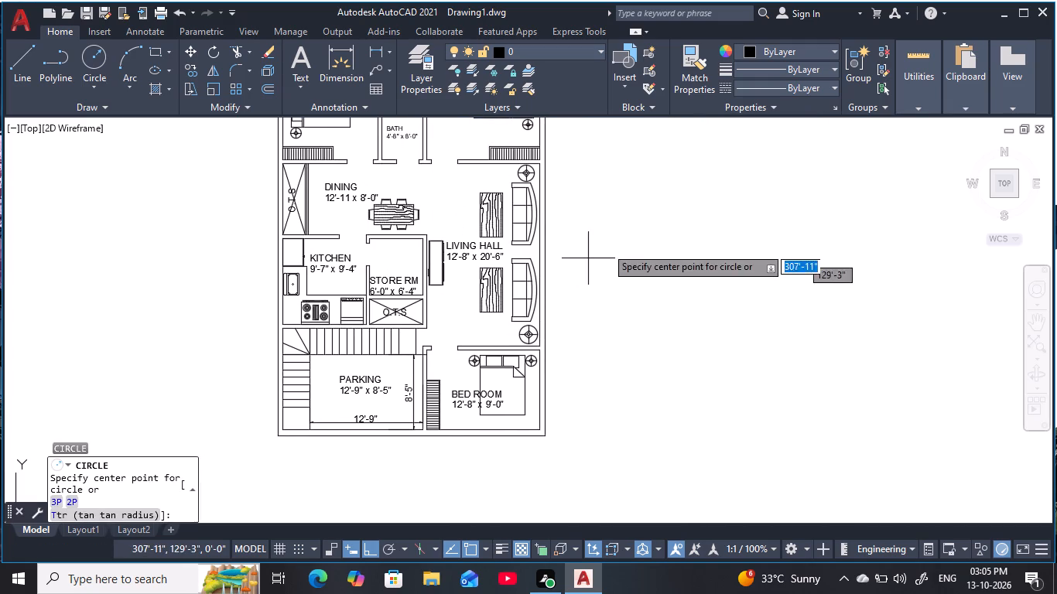
click(614, 244)
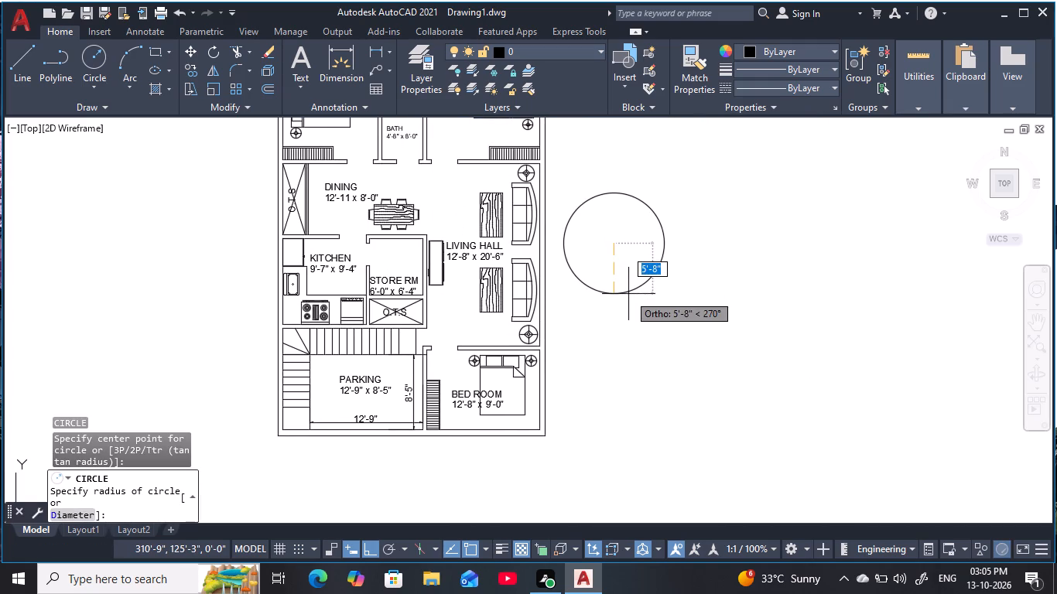
text(3')
key(space)
key(Escape)
key(Escape)
key(Escape)
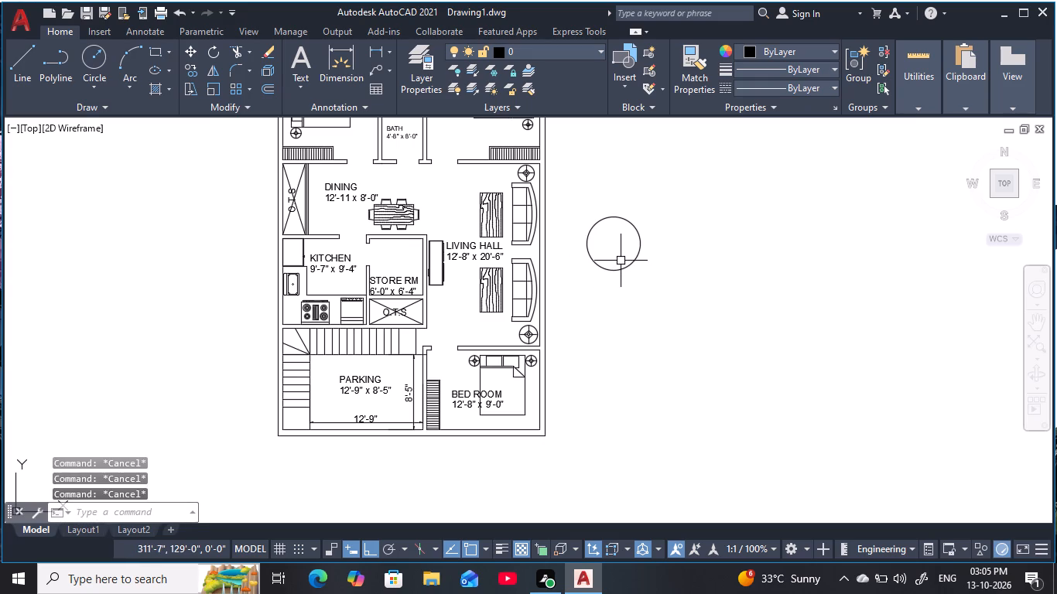
Draw two connected lines in the circle, from its top quadrant to the centre and on horizontally to its edge.
key(l)
key(space)
click(613, 211)
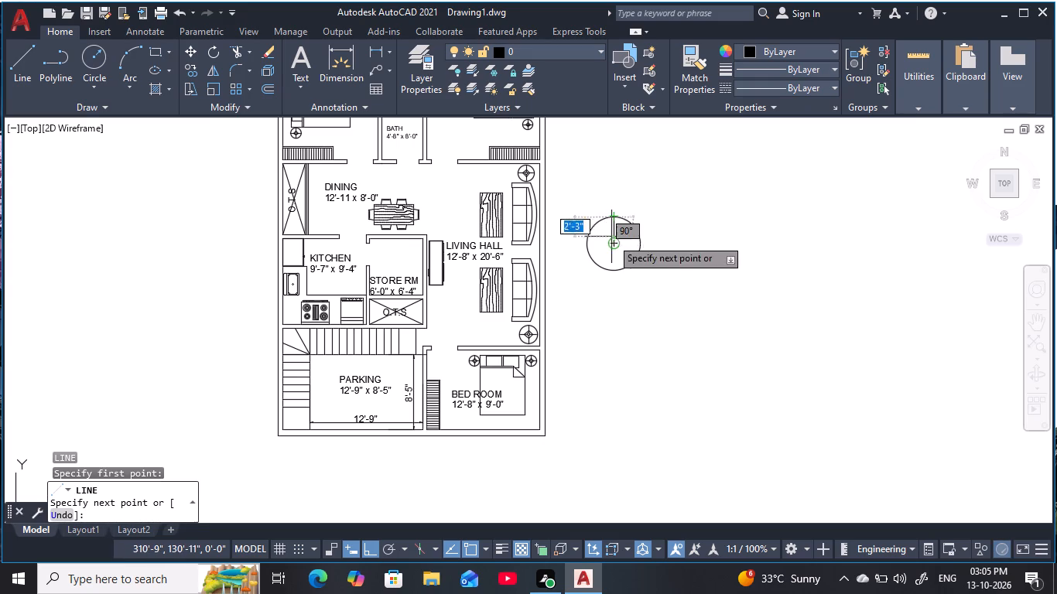
click(616, 245)
click(636, 243)
key(Escape)
key(Escape)
key(Escape)
key(Escape)
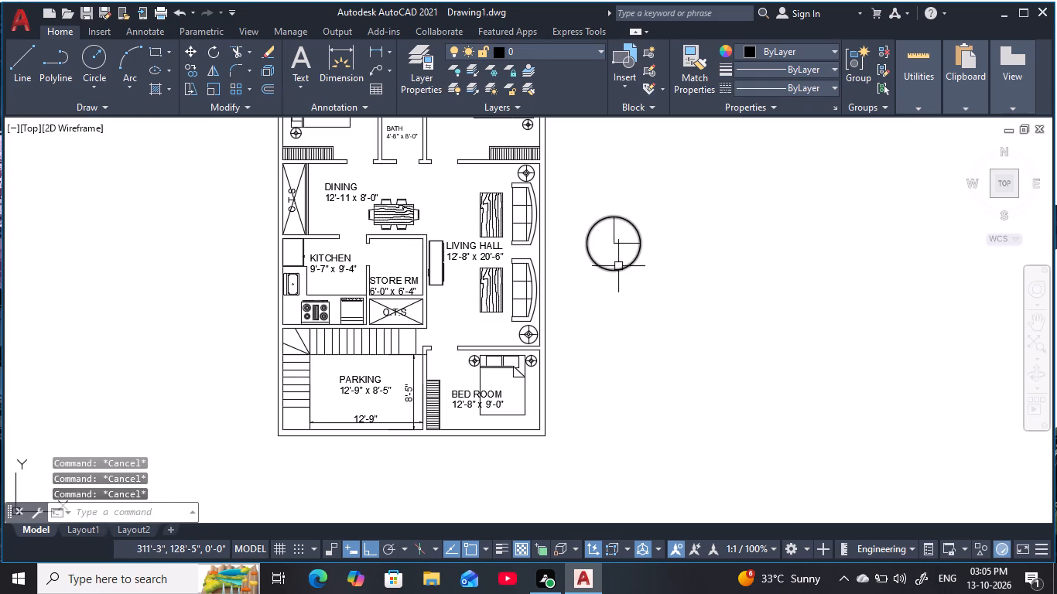
Offset the circle's vertical radius line by 2" towards the horizontal radius line.
key(o)
key(space)
key(2)
key(space)
click(614, 230)
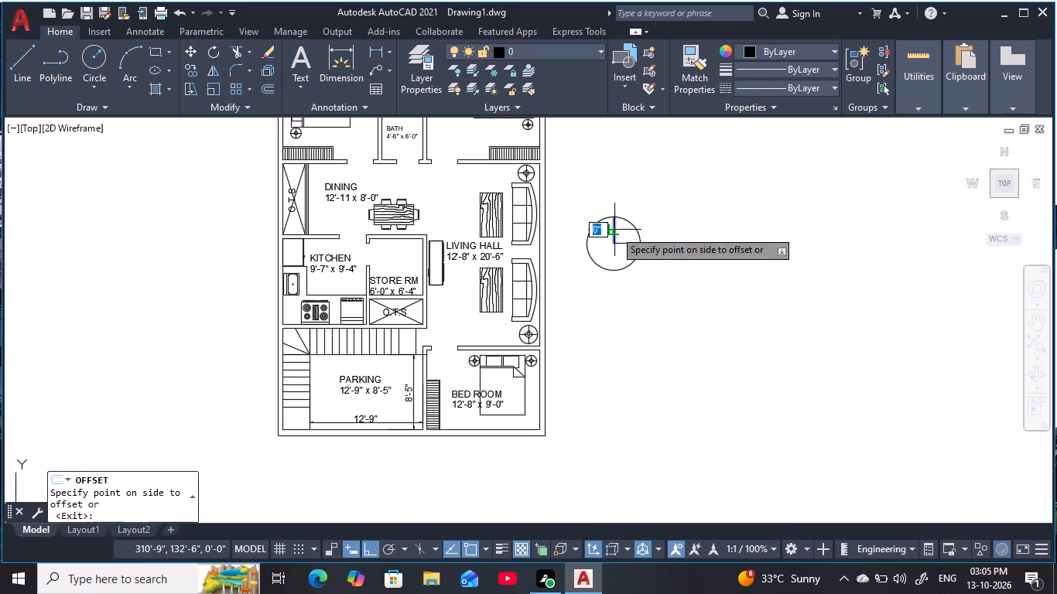
click(693, 221)
key(Escape)
key(Escape)
key(Escape)
key(Escape)
key(Escape)
key(Escape)
Trim the circle to a quarter arc and remove the horizontal radius line, leaving a door leaf with its swing.
text(TR)
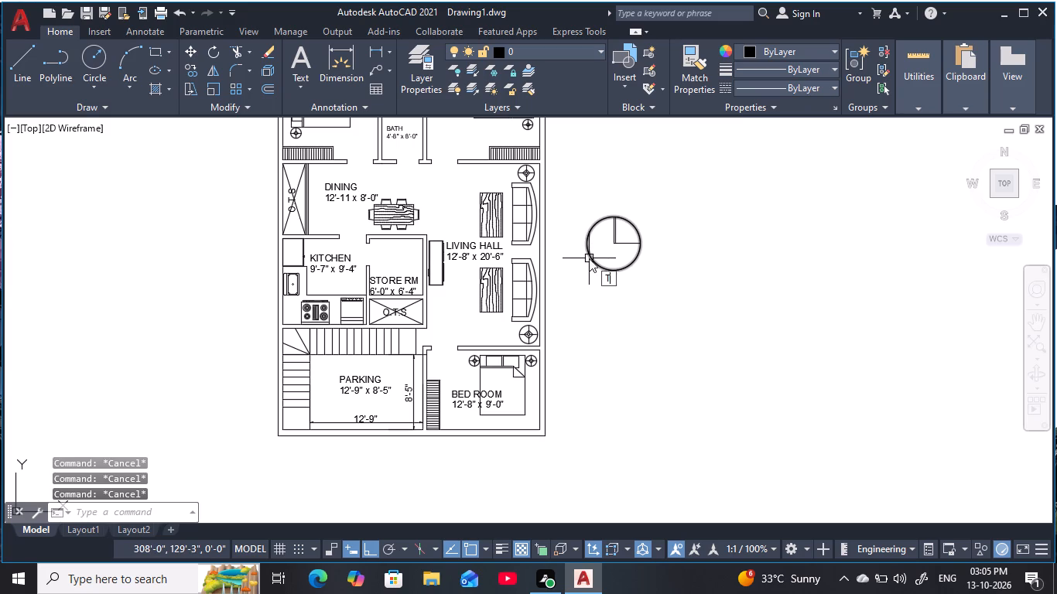
key(space)
click(581, 210)
click(636, 281)
click(630, 249)
click(628, 237)
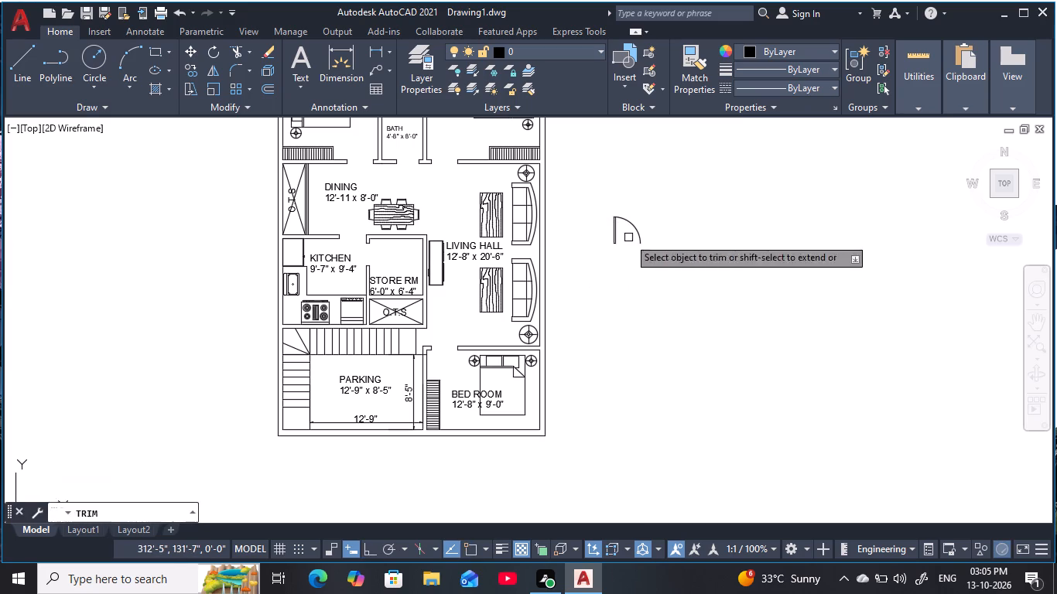
key(Escape)
key(Escape)
key(Escape)
key(Escape)
middle_drag(600, 220, 641, 267)
key(Escape)
key(Escape)
key(Escape)
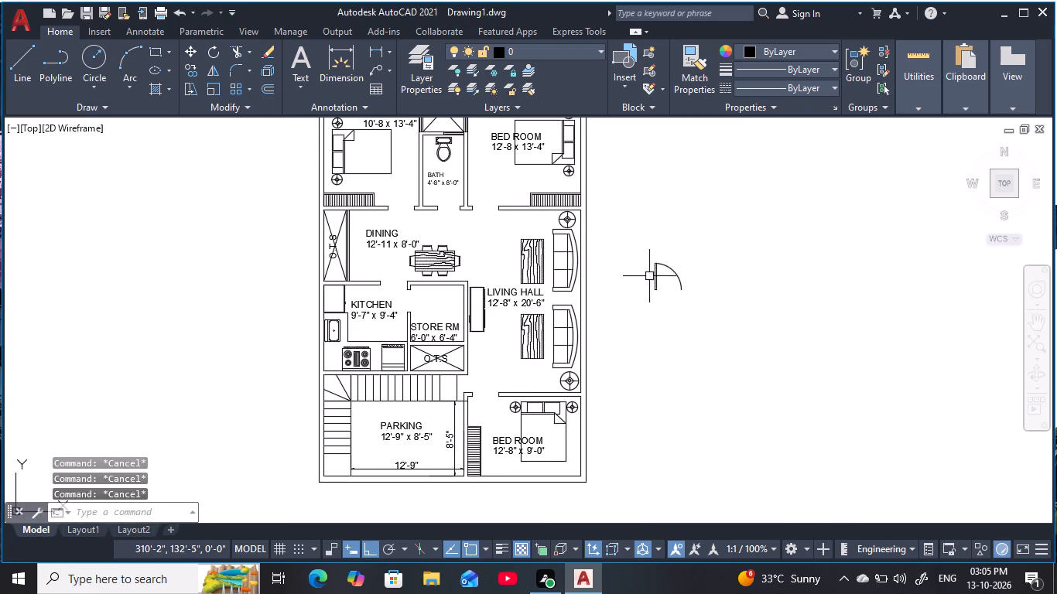
Mirror the door symbol across a vertical line in the empty space beside it, keeping the original.
key(Escape)
key(Escape)
key(Escape)
key(Escape)
click(637, 240)
click(697, 323)
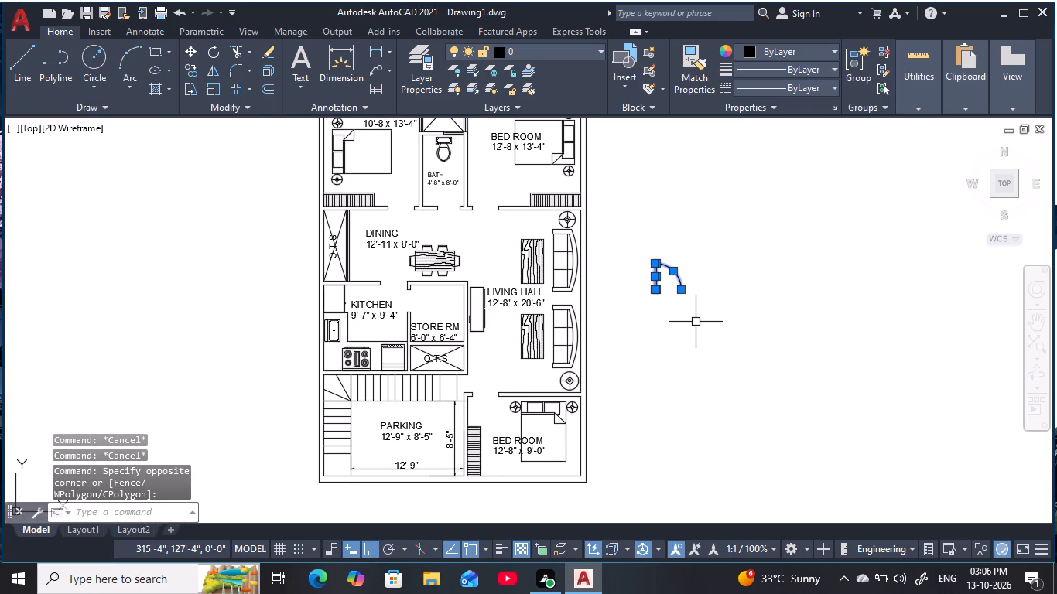
key(m)
key(i)
key(space)
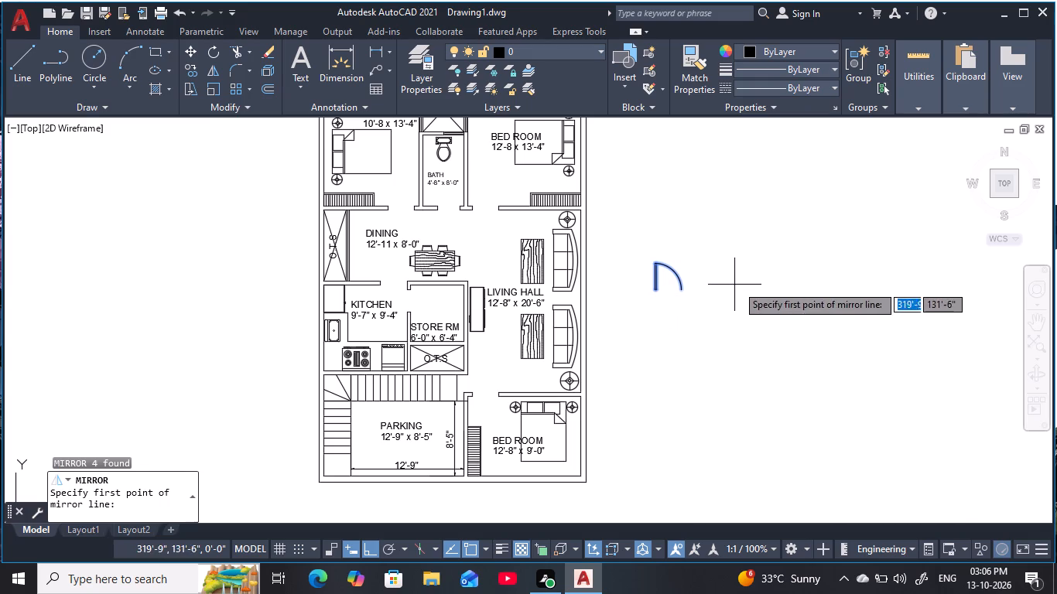
click(742, 290)
click(736, 206)
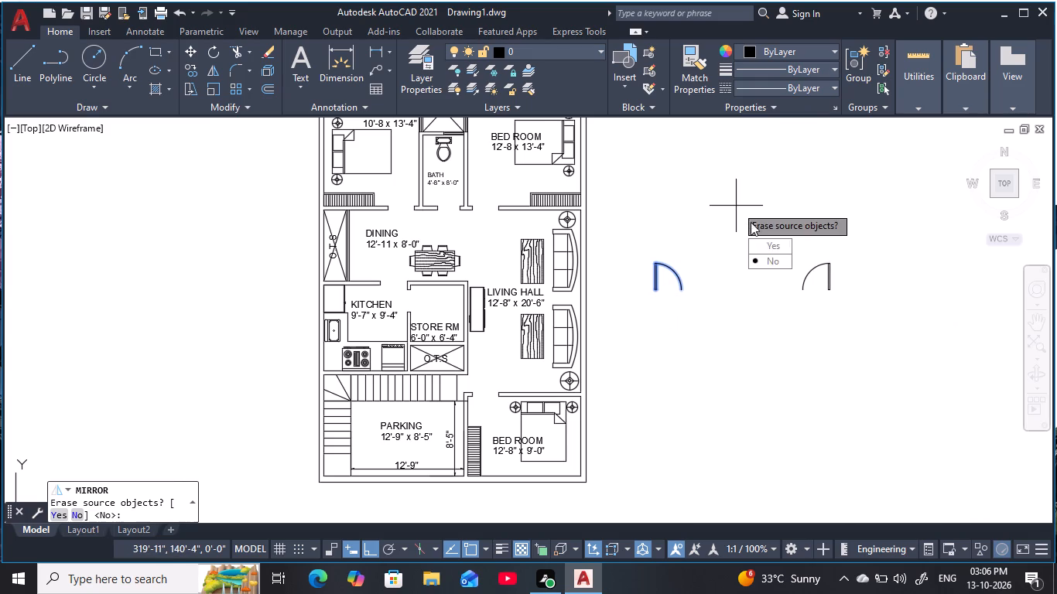
drag(768, 258, 736, 206)
key(Escape)
key(Escape)
key(Escape)
key(Escape)
key(Escape)
key(Escape)
Copy the original door symbol by its arc's free end into the doorway of the 12'-8 x 13'-4" bedroom.
click(705, 318)
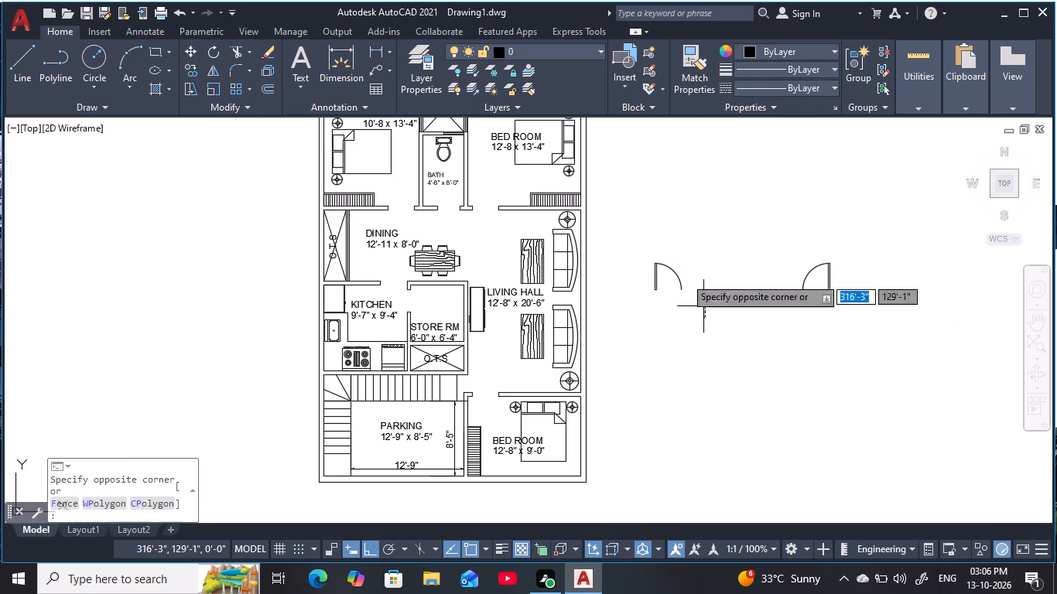
click(636, 213)
key(c)
key(o)
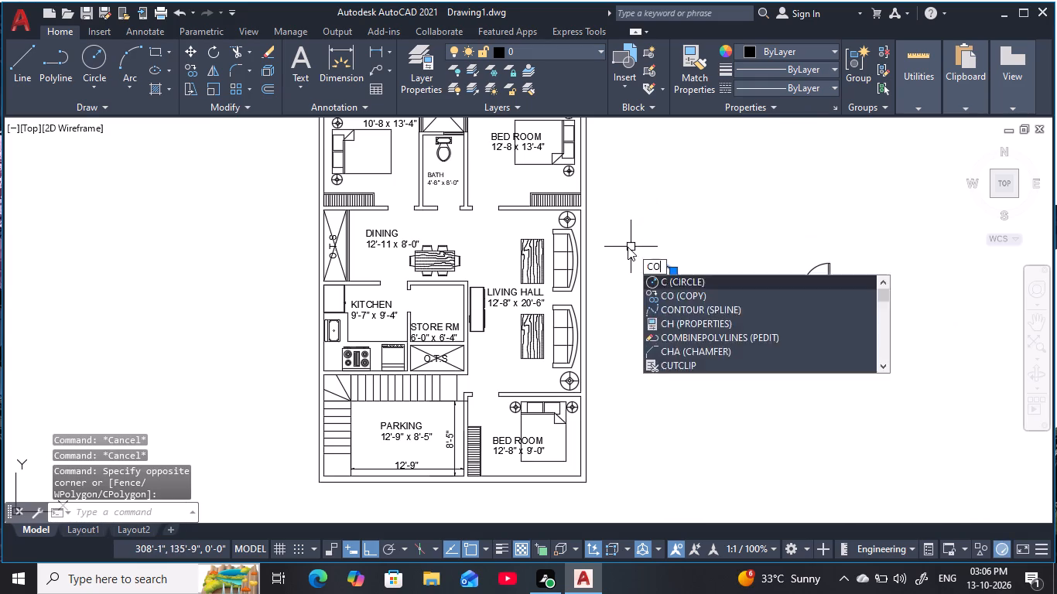
key(space)
click(679, 288)
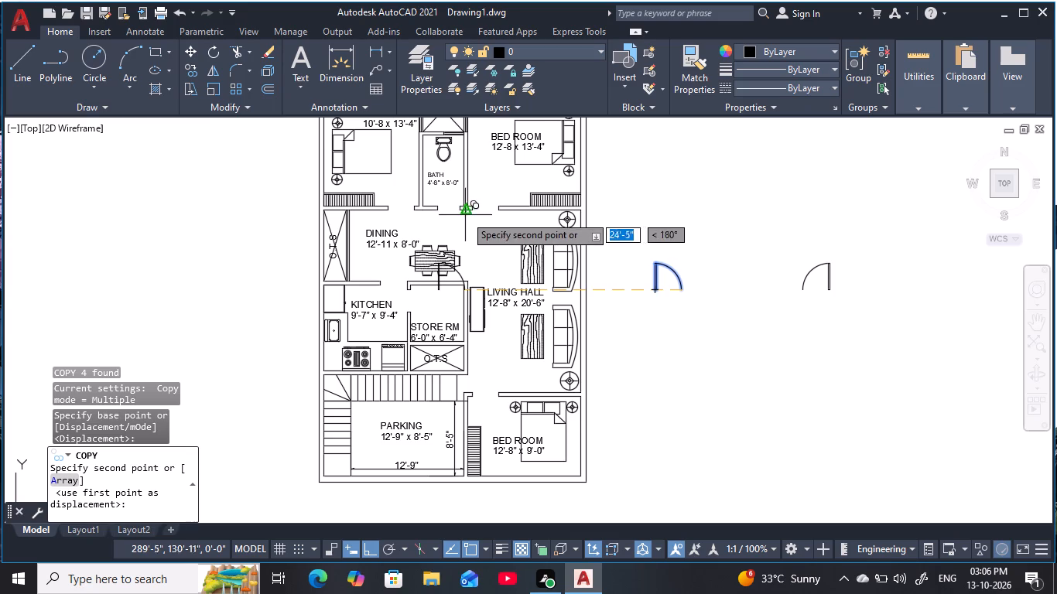
key(F8)
scroll(503, 201, up, 3)
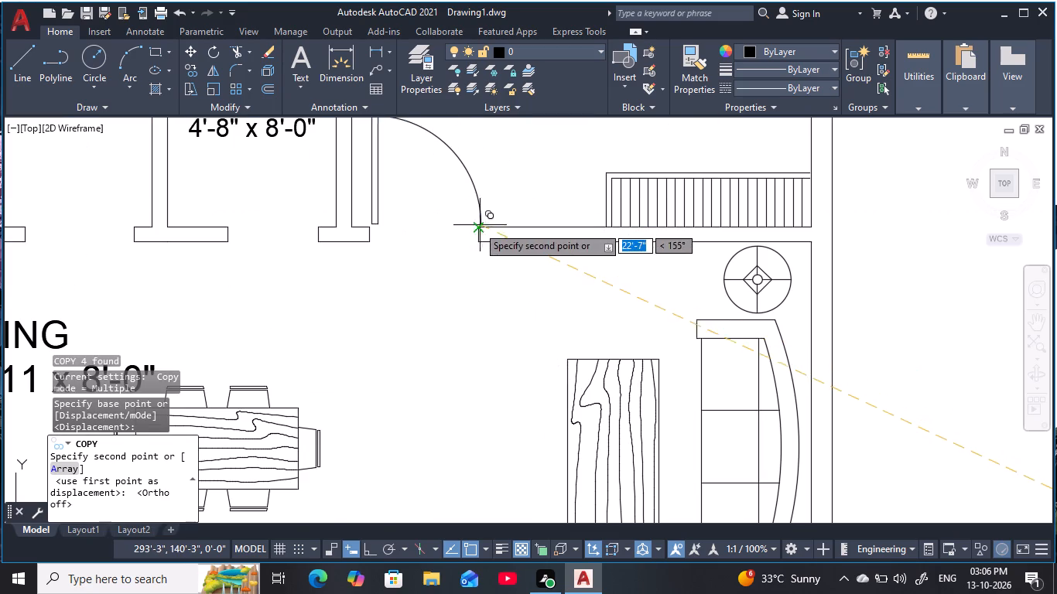
click(475, 234)
scroll(425, 289, down, 3)
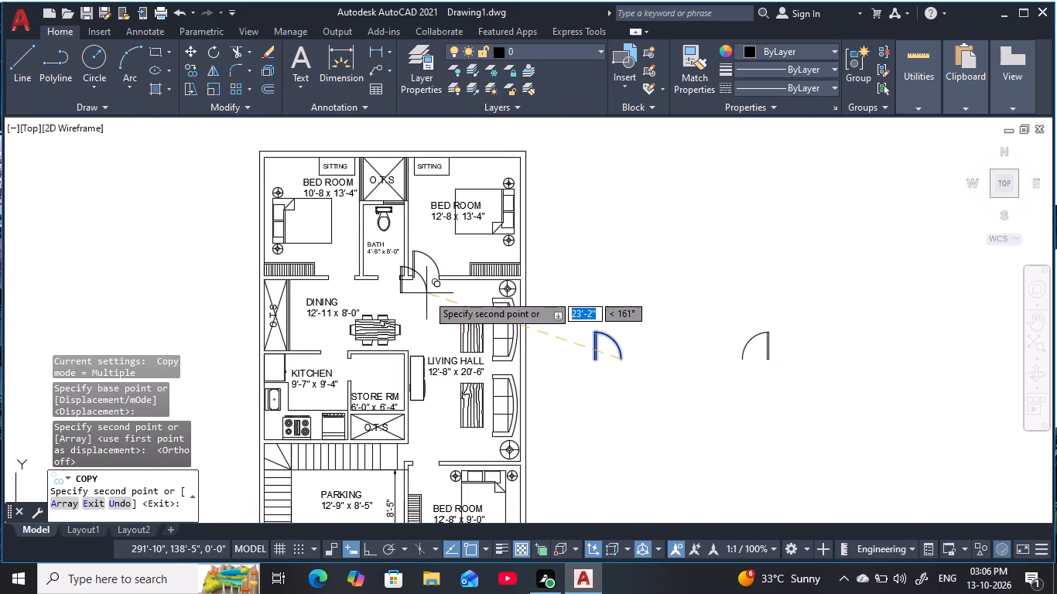
scroll(431, 302, down, 1)
middle_drag(440, 314, 484, 191)
middle_drag(621, 219, 575, 285)
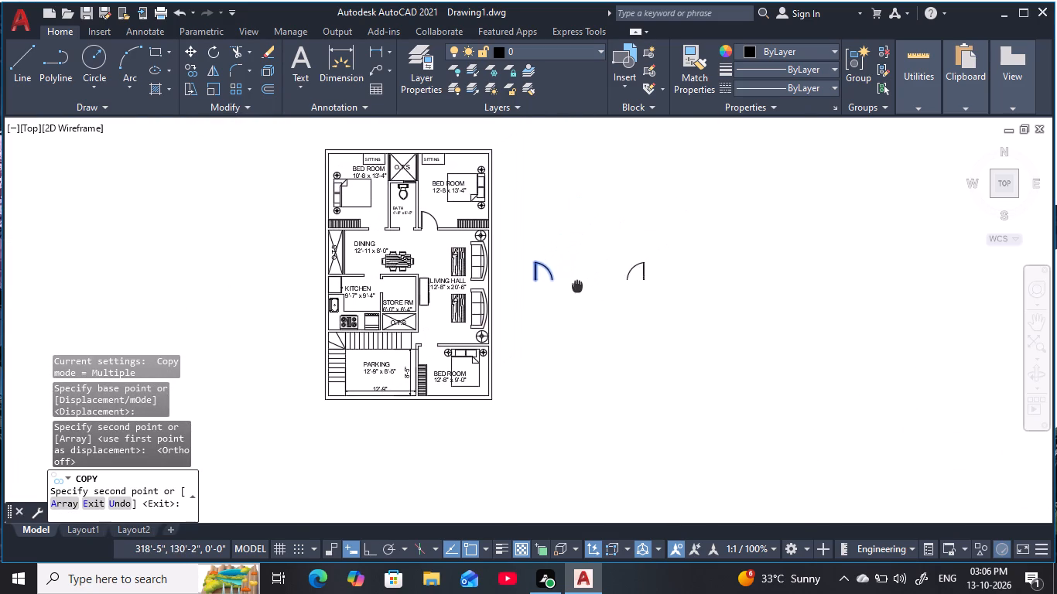
middle_drag(575, 285, 569, 289)
key(Escape)
key(Escape)
key(Escape)
key(Escape)
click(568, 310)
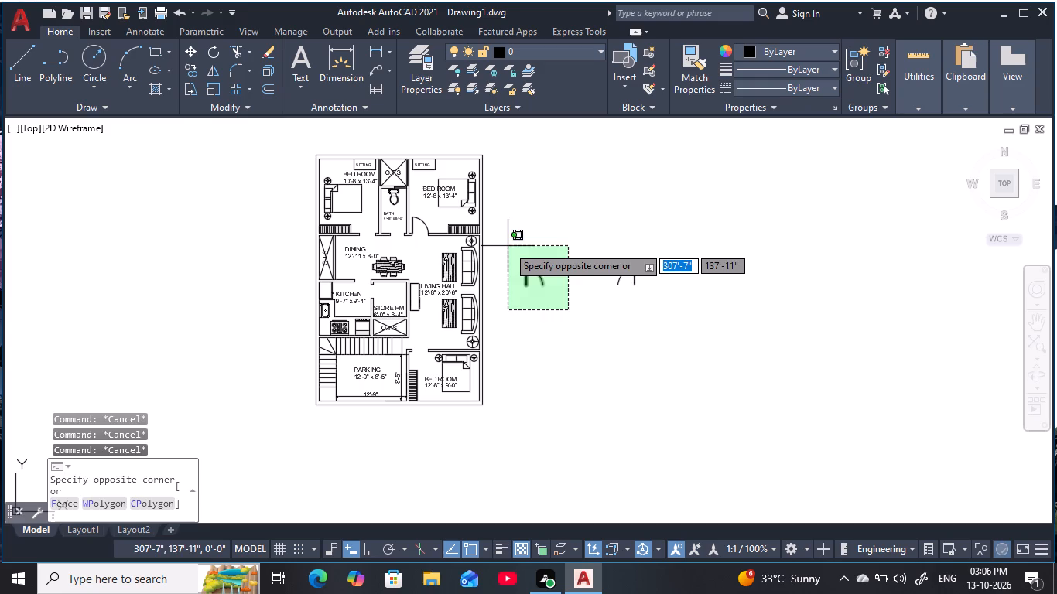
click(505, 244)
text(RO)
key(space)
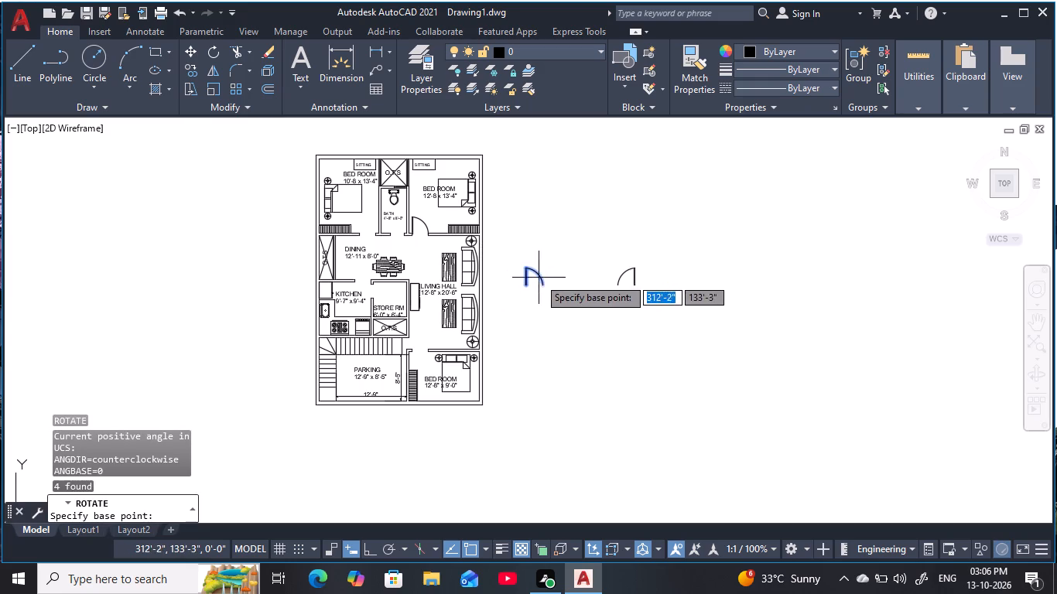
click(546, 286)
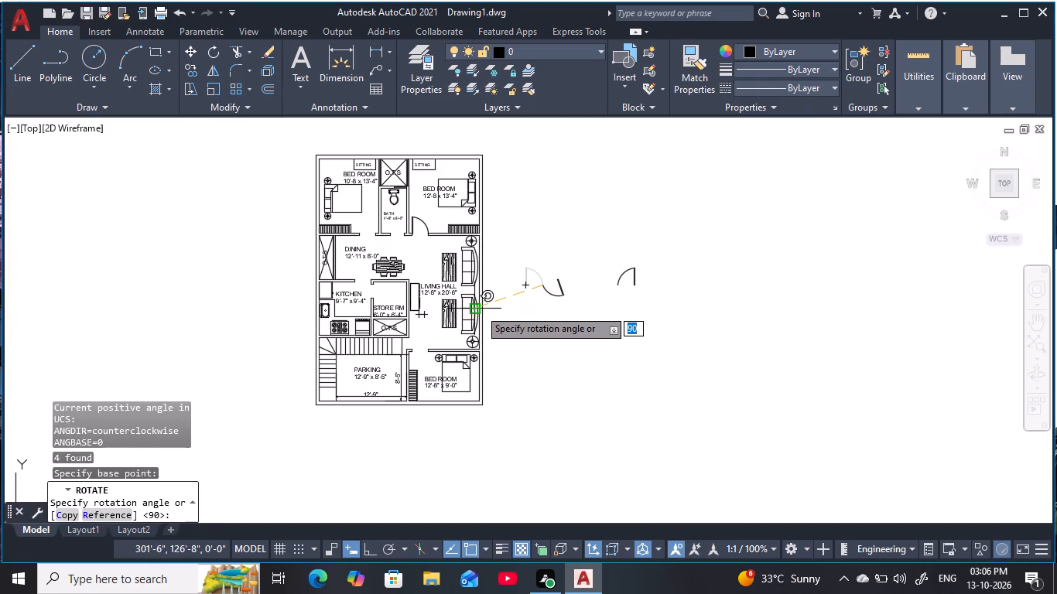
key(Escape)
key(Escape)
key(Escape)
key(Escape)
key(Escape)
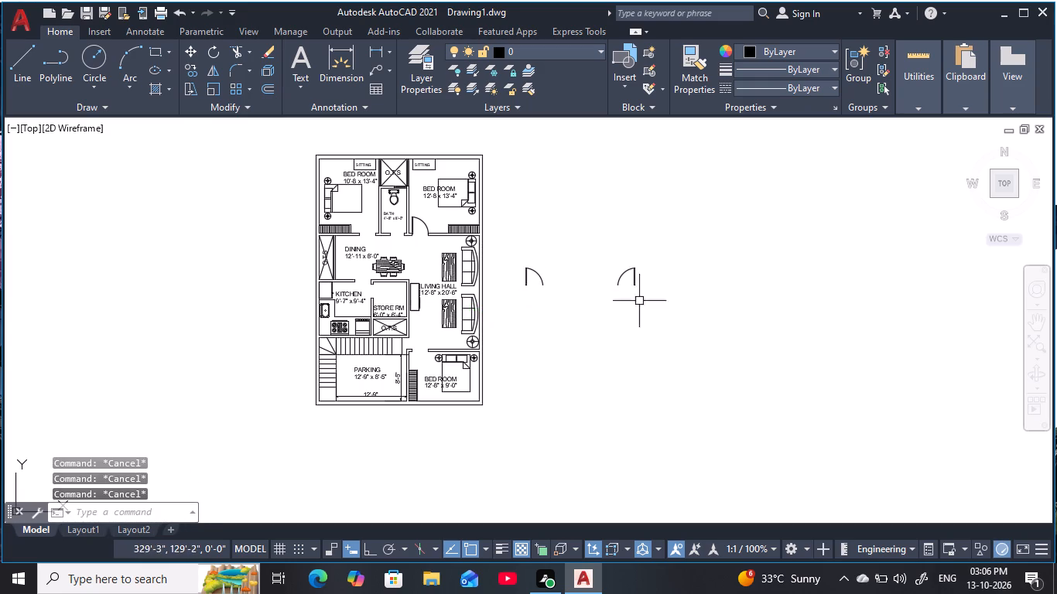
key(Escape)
Copy the mirrored door symbol by its arc's free end into the doorway of the 10'-8 x 13'-4" bedroom.
click(661, 310)
click(558, 226)
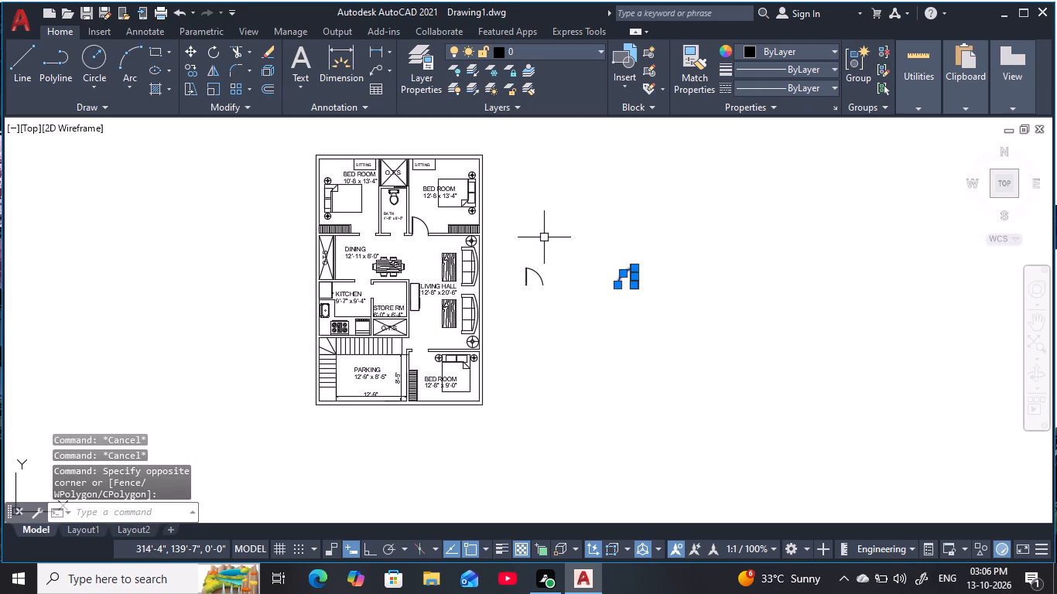
key(c)
text(O)
key(space)
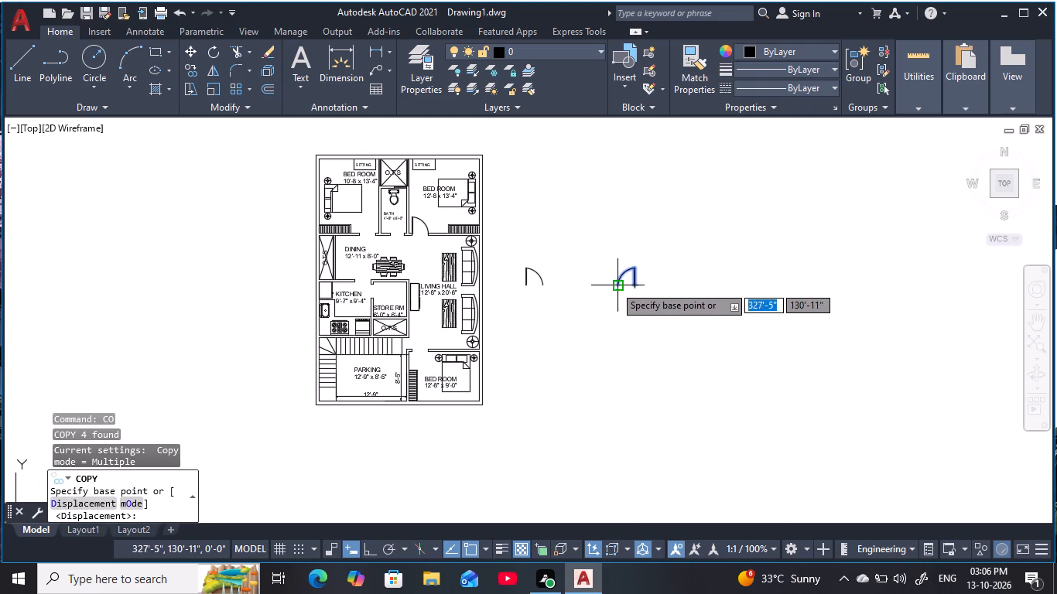
click(614, 285)
scroll(377, 244, up, 3)
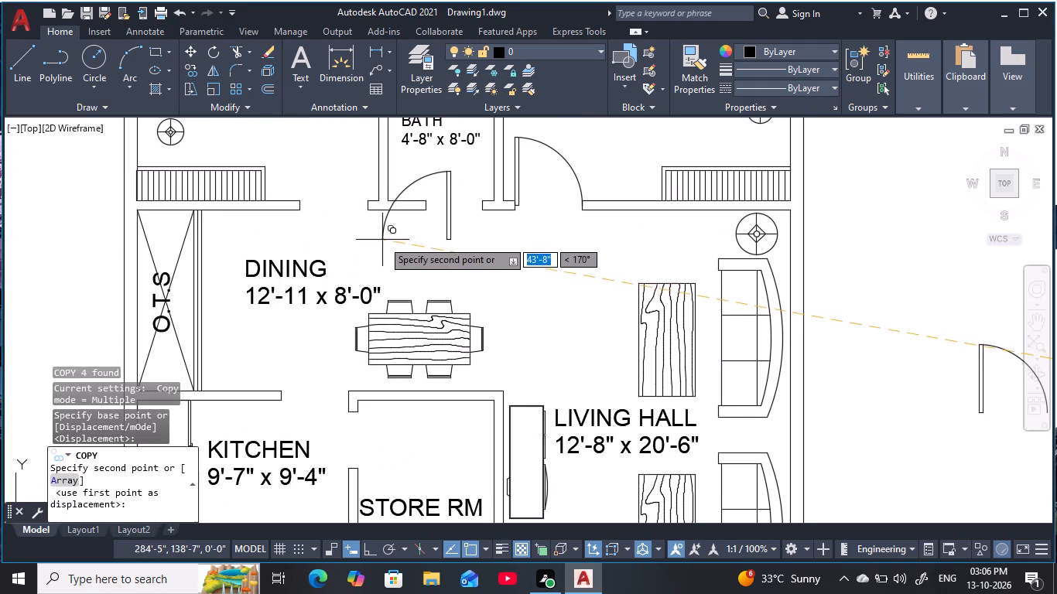
middle_drag(382, 238, 484, 316)
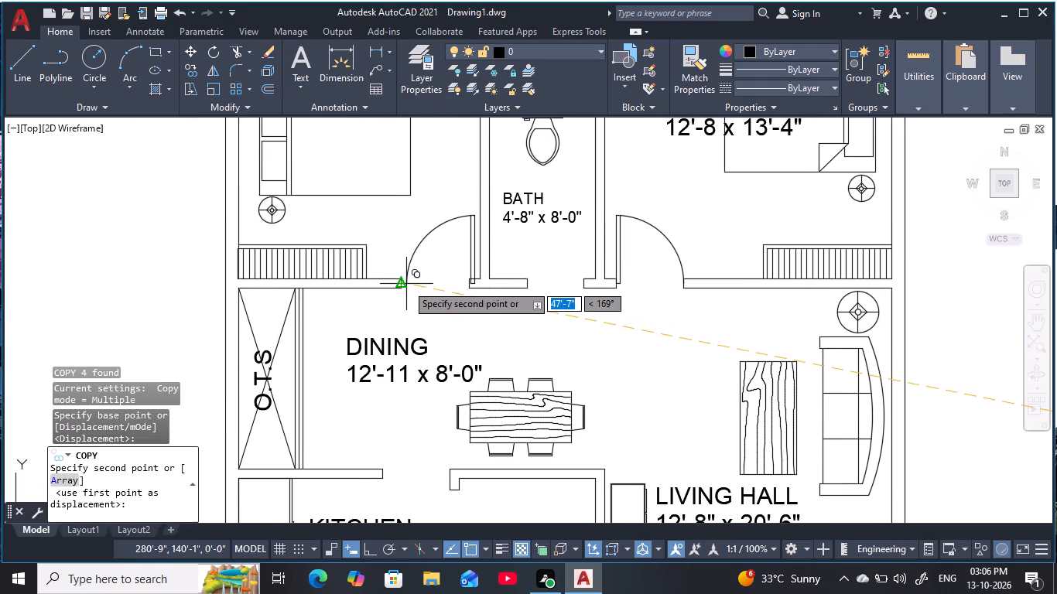
scroll(402, 284, up, 3)
click(396, 284)
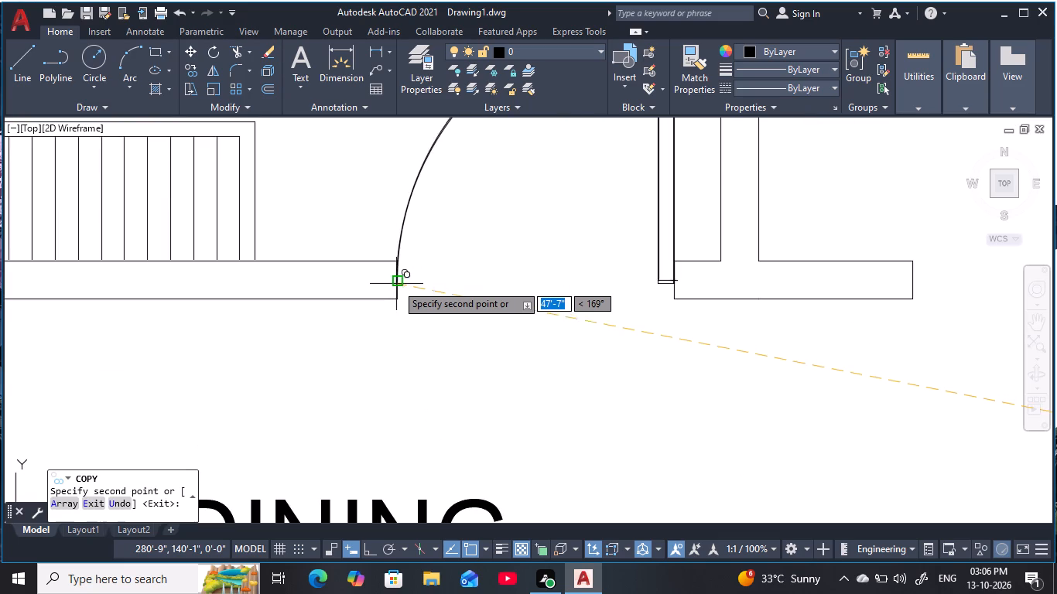
scroll(467, 357, down, 3)
middle_drag(498, 353, 467, 309)
key(Escape)
key(Escape)
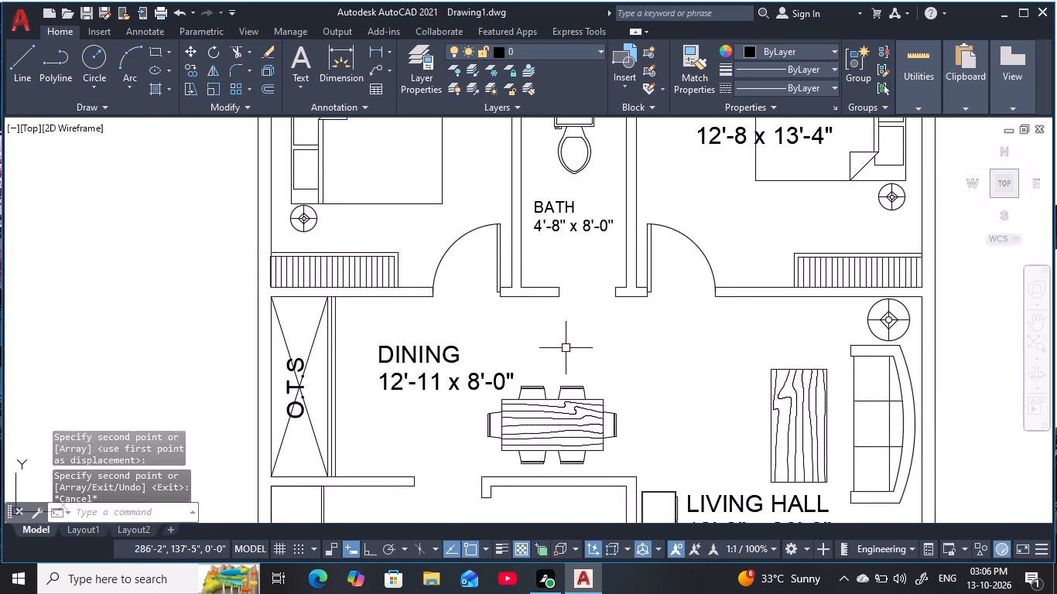
Mirror the original door symbol downward across a horizontal line below it, keeping the original.
middle_drag(566, 346, 453, 209)
scroll(440, 194, down, 3)
scroll(562, 319, up, 2)
middle_drag(563, 319, 563, 338)
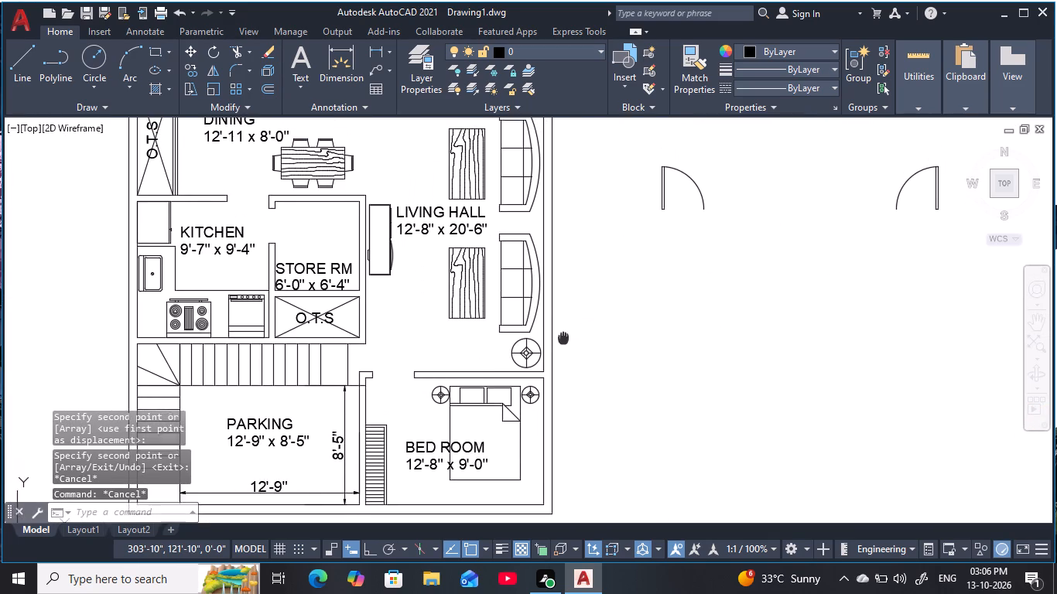
middle_drag(563, 338, 536, 368)
click(604, 183)
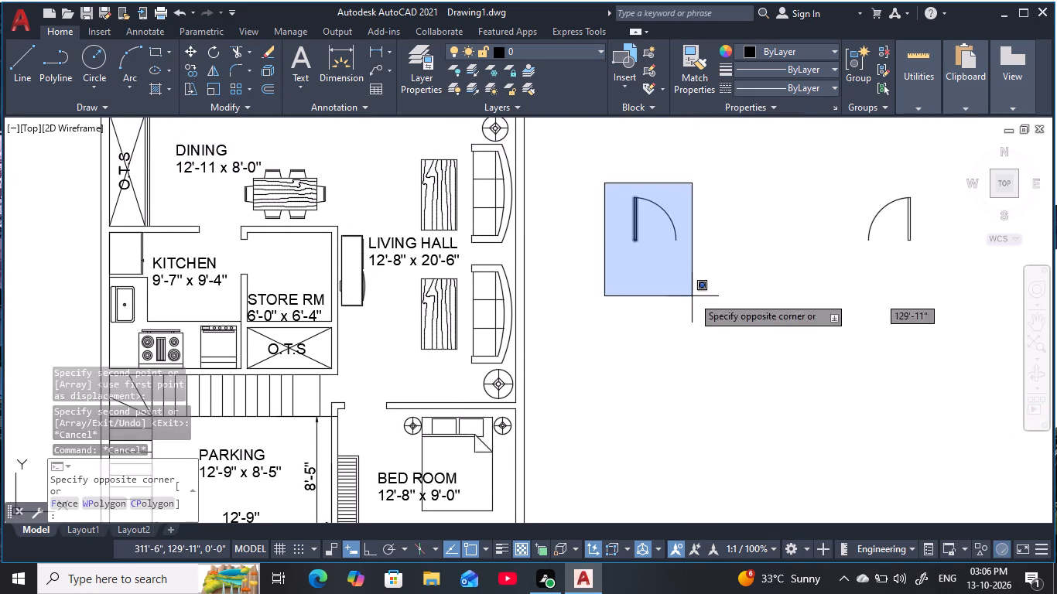
click(693, 297)
key(m)
key(i)
key(space)
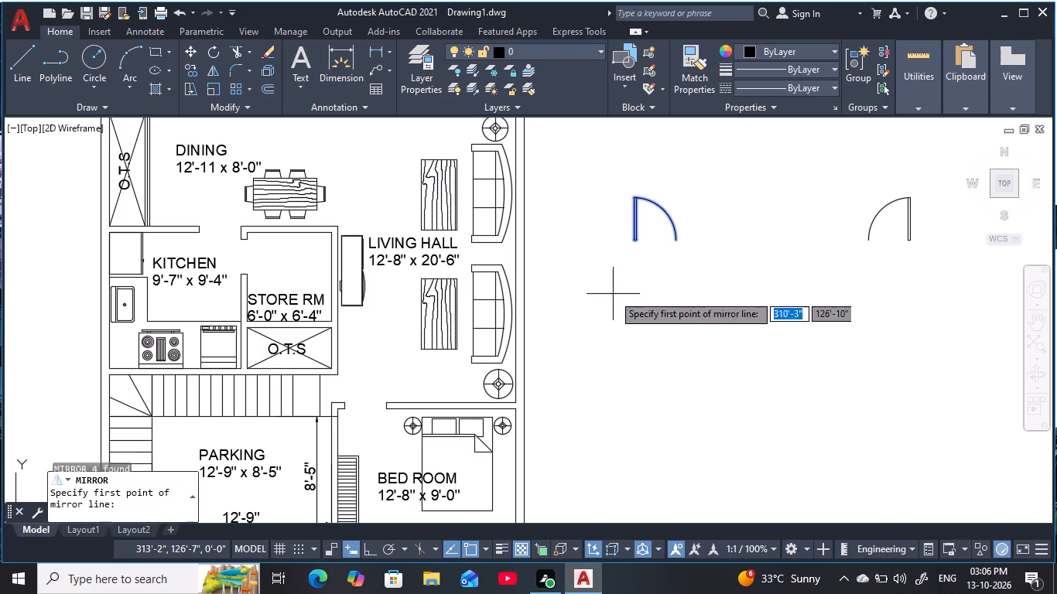
click(593, 287)
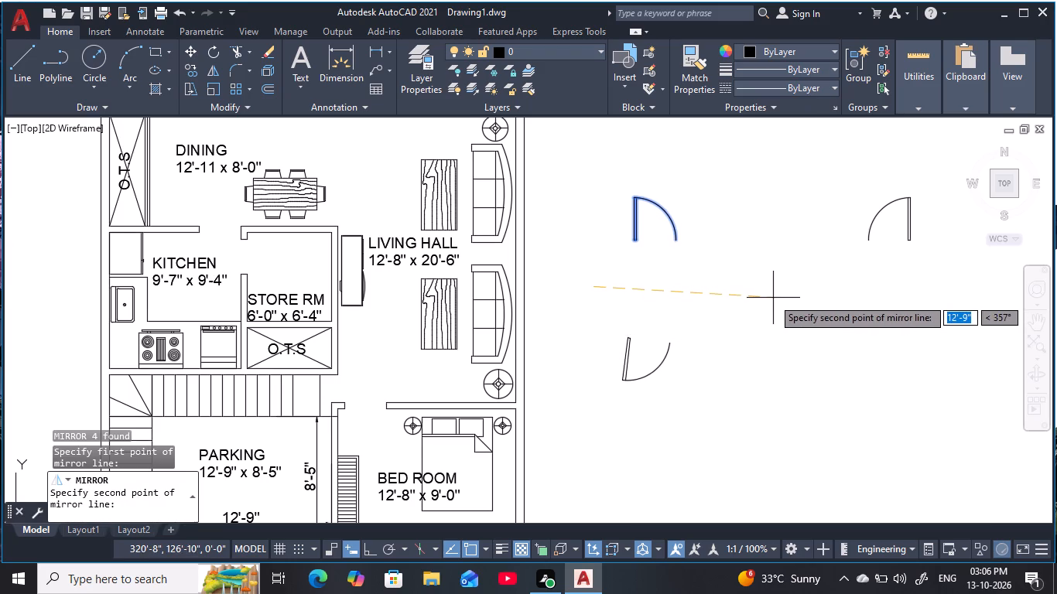
key(F8)
click(765, 293)
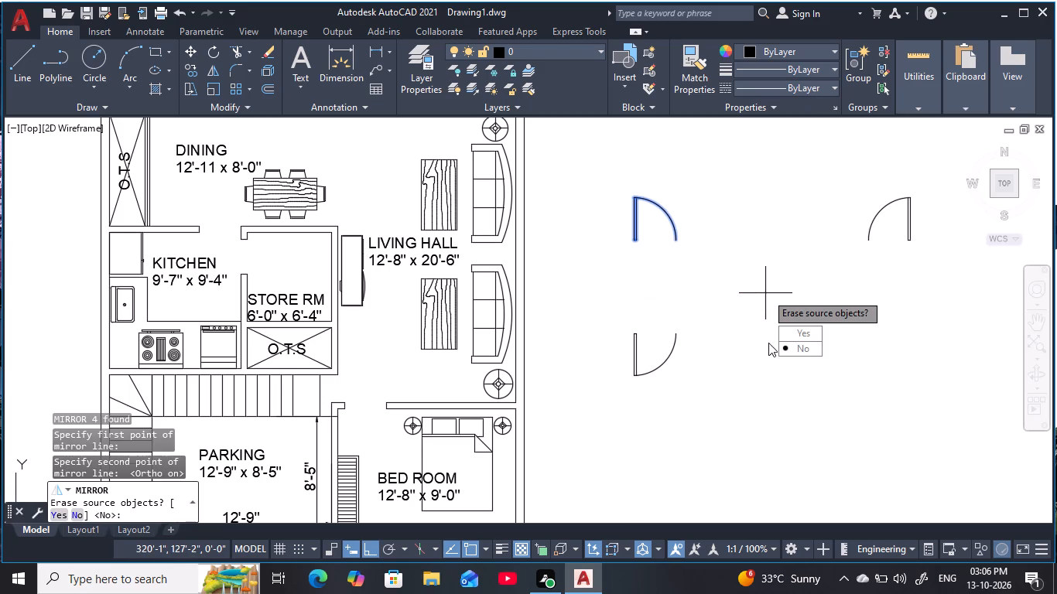
key(space)
key(Escape)
key(Escape)
key(Escape)
Copy the downward-swinging door symbol into the doorway of the 12'-8" x 9'-0" bedroom beside the parking.
drag(590, 319, 610, 343)
click(720, 403)
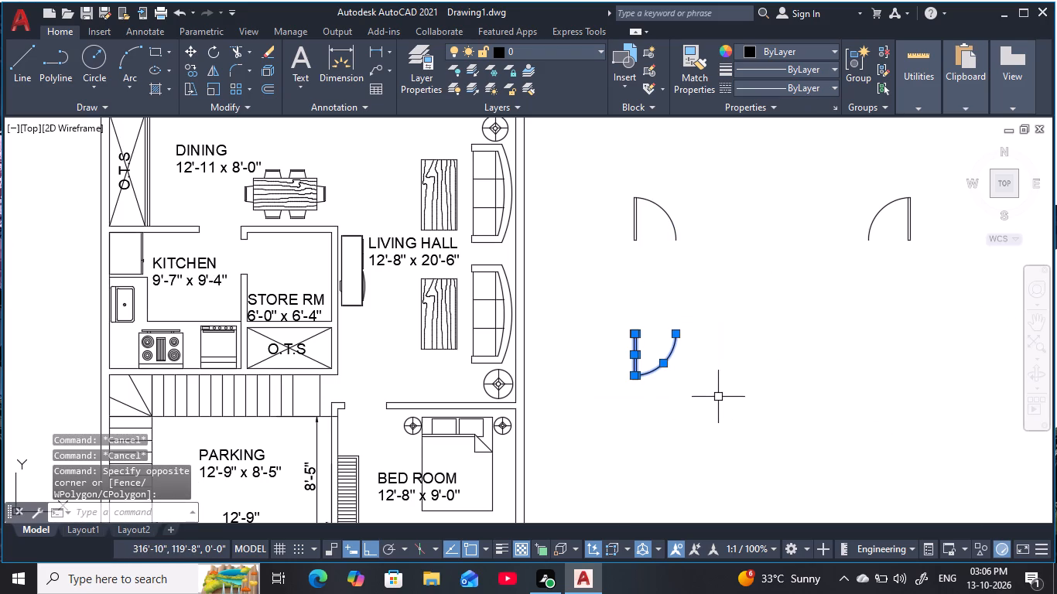
key(c)
text(O)
key(space)
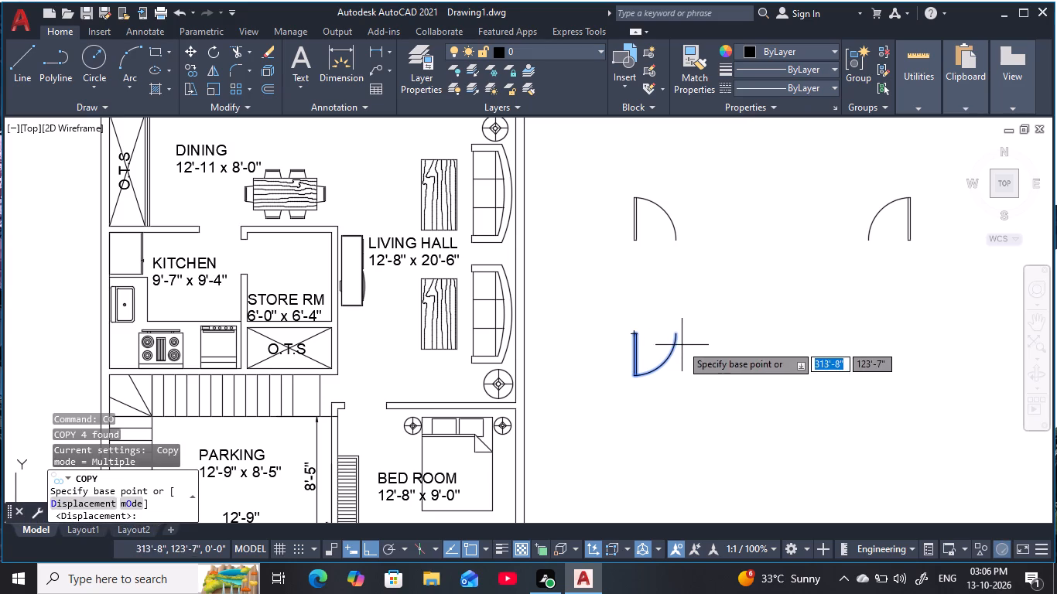
click(679, 339)
middle_drag(552, 354, 665, 102)
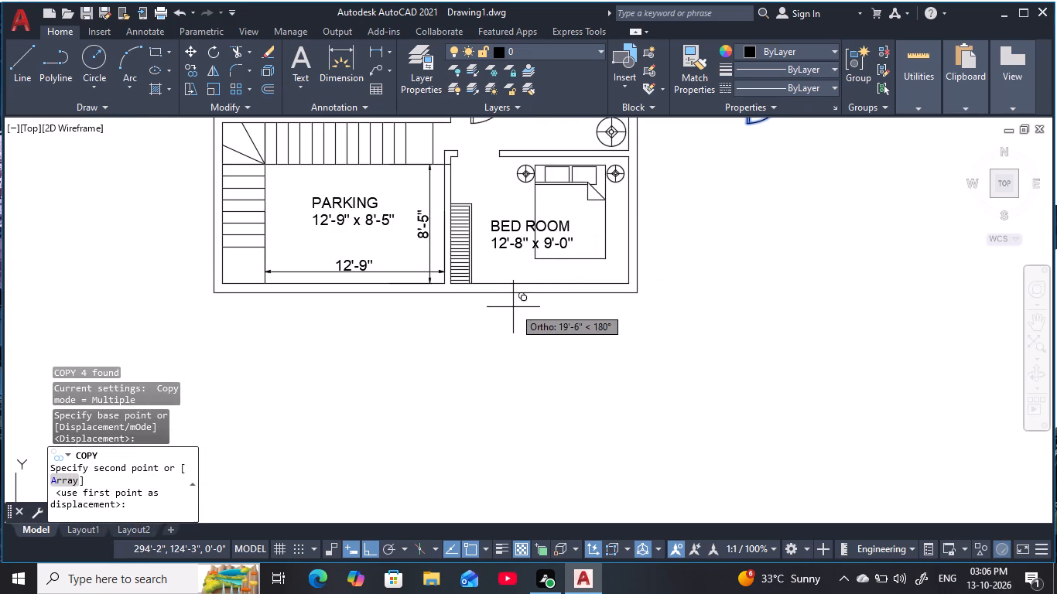
key(F8)
middle_drag(492, 160, 491, 230)
scroll(494, 224, up, 3)
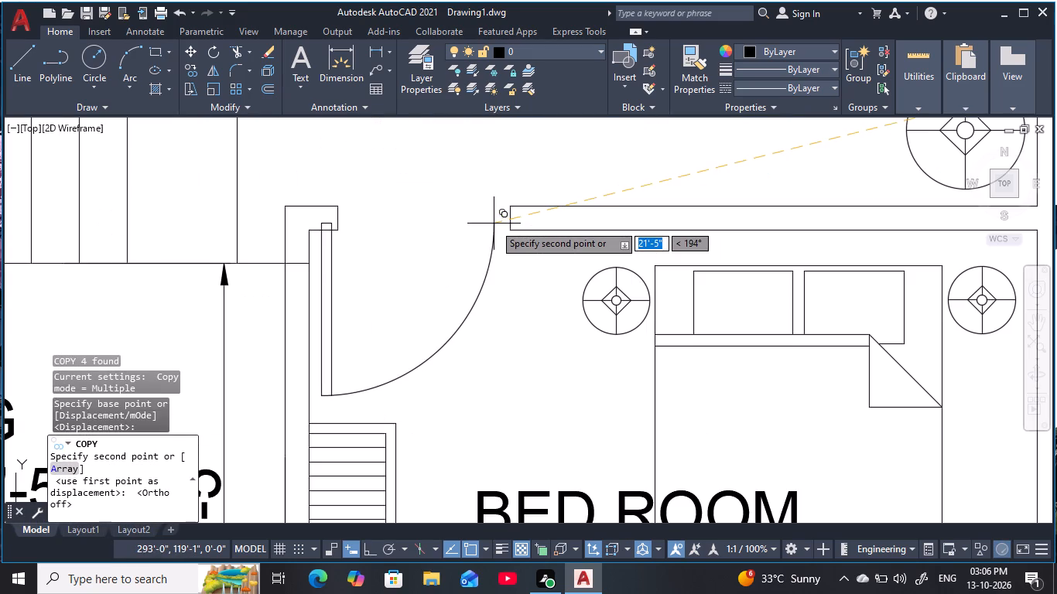
click(513, 220)
scroll(529, 272, down, 3)
middle_drag(533, 270, 539, 261)
key(Escape)
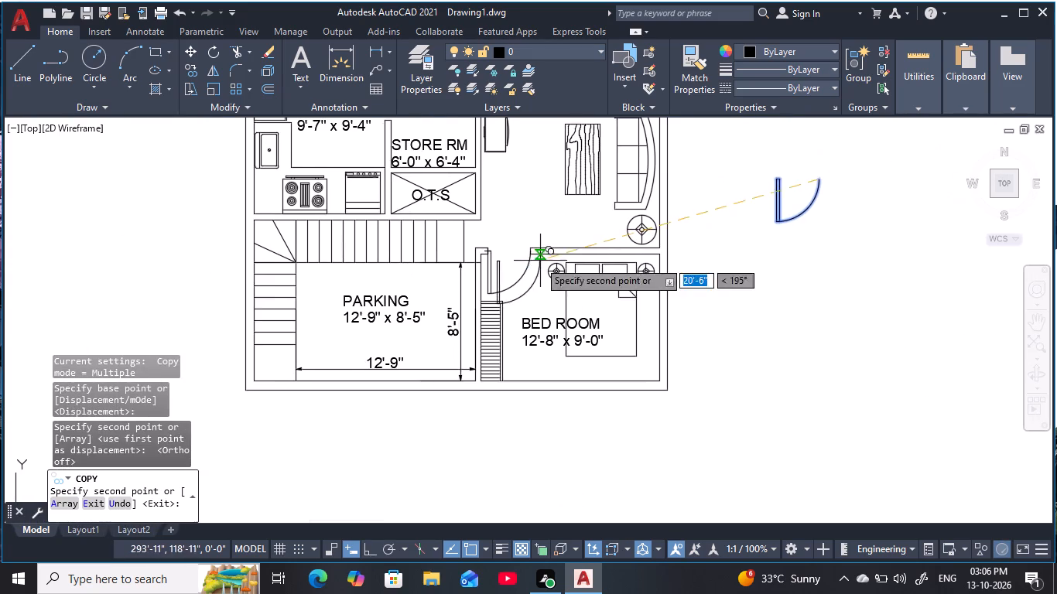
key(Escape)
key(Escape)
middle_drag(515, 218, 520, 253)
key(Escape)
key(Escape)
key(Escape)
key(Escape)
key(Escape)
Draw a circle with a 2'6" radius in the empty space outside the plan, just below the downward-swinging door symbol.
middle_drag(645, 247, 552, 243)
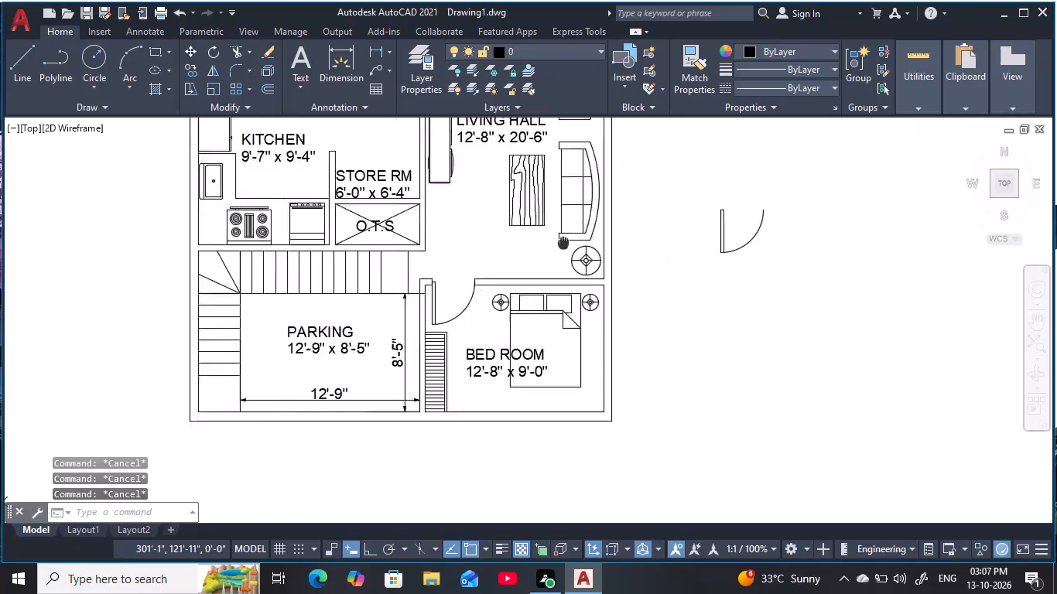
middle_drag(552, 243, 462, 238)
key(Escape)
key(Escape)
middle_drag(583, 202, 550, 217)
key(Escape)
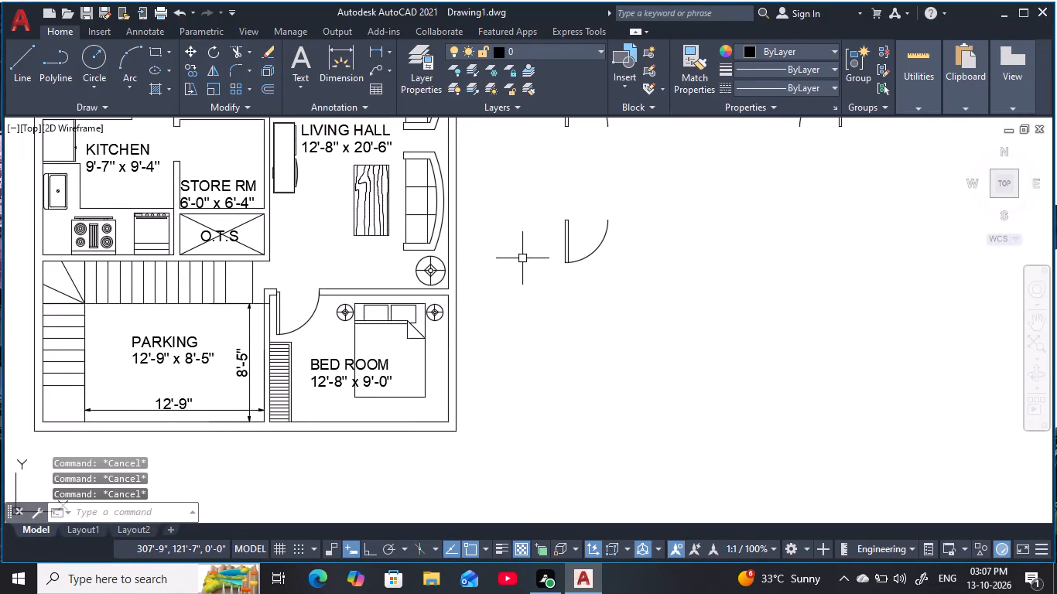
scroll(522, 258, up, 1)
middle_drag(522, 258, 595, 240)
key(Escape)
key(Escape)
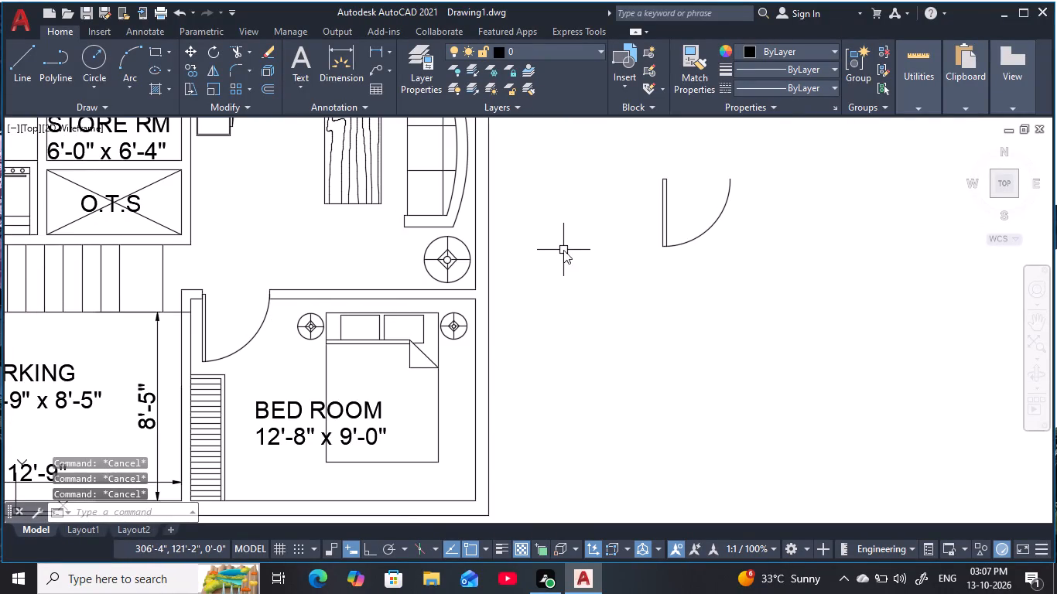
key(c)
key(space)
click(647, 297)
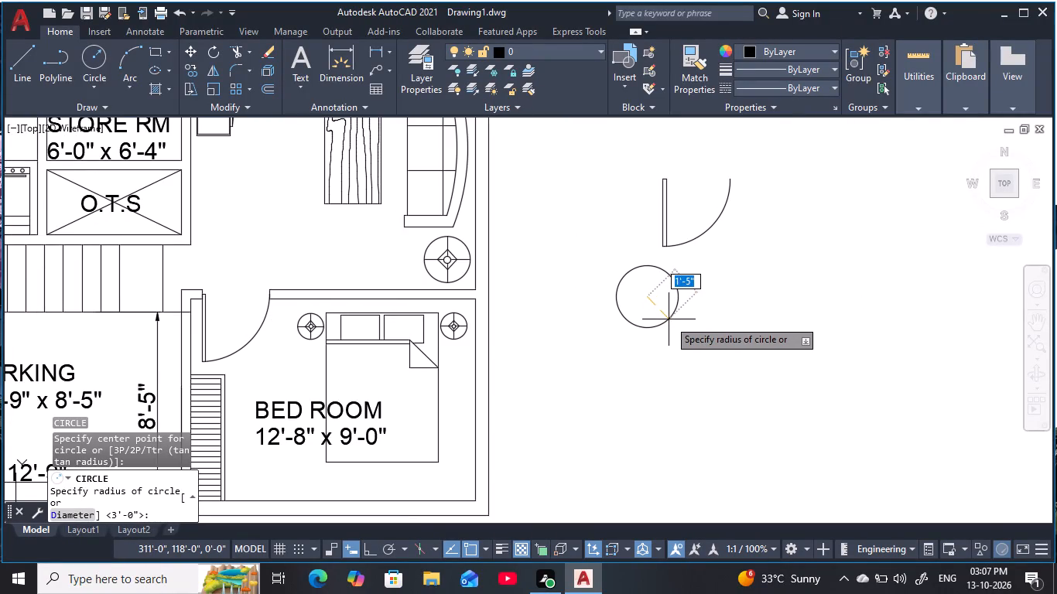
key(2)
key(apostrophe)
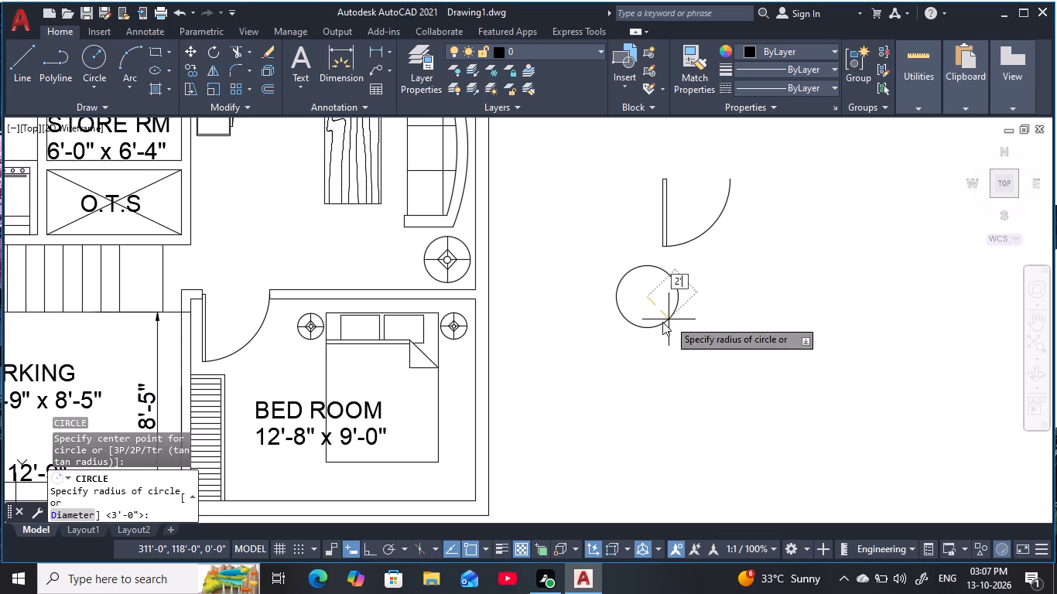
text(6)
key(space)
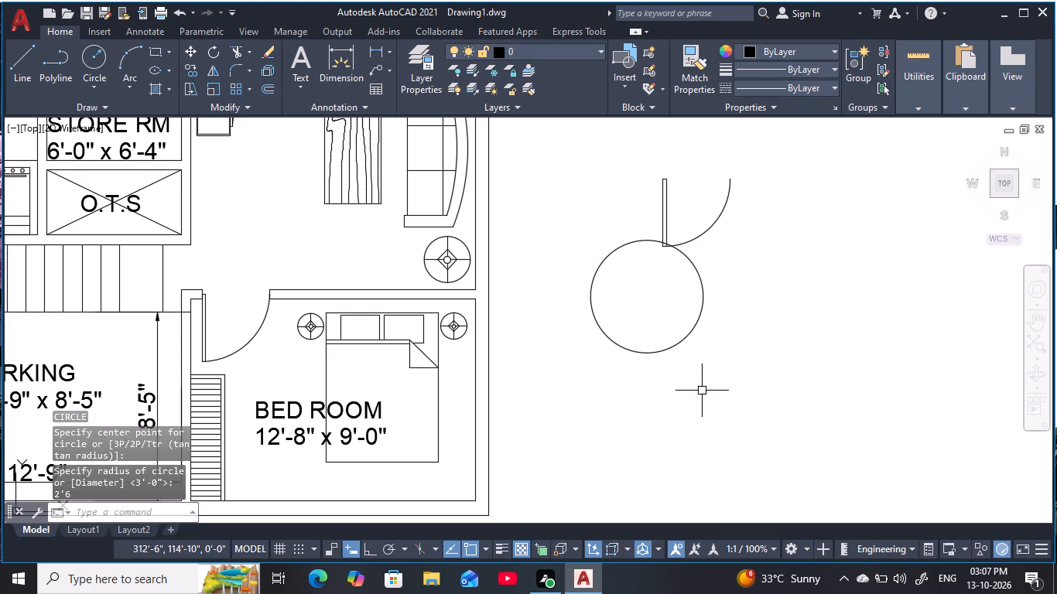
Move the downward-swinging door symbol up and away from the new circle so the two no longer overlap.
click(703, 391)
key(Escape)
key(Escape)
key(Escape)
click(713, 242)
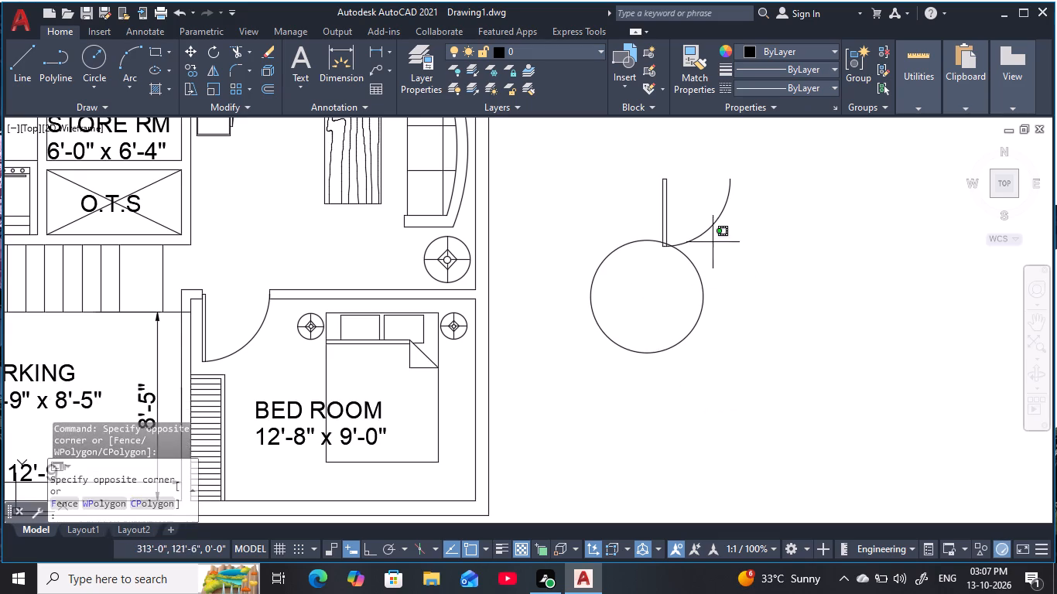
click(643, 190)
key(Escape)
key(Escape)
drag(622, 193, 629, 195)
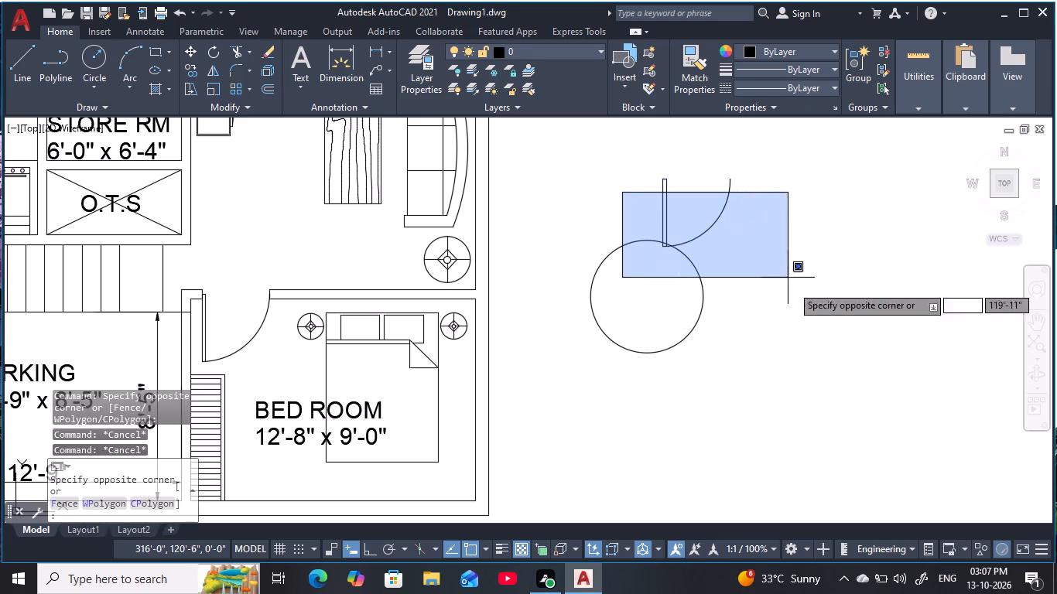
key(Escape)
key(Escape)
drag(631, 162, 637, 173)
click(827, 317)
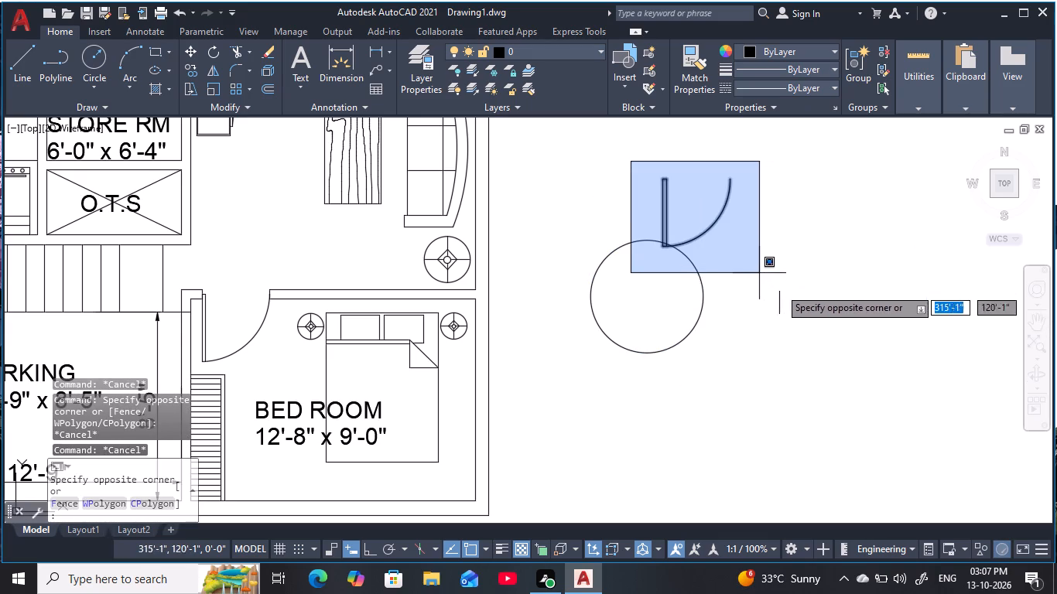
click(785, 290)
key(m)
key(space)
click(681, 236)
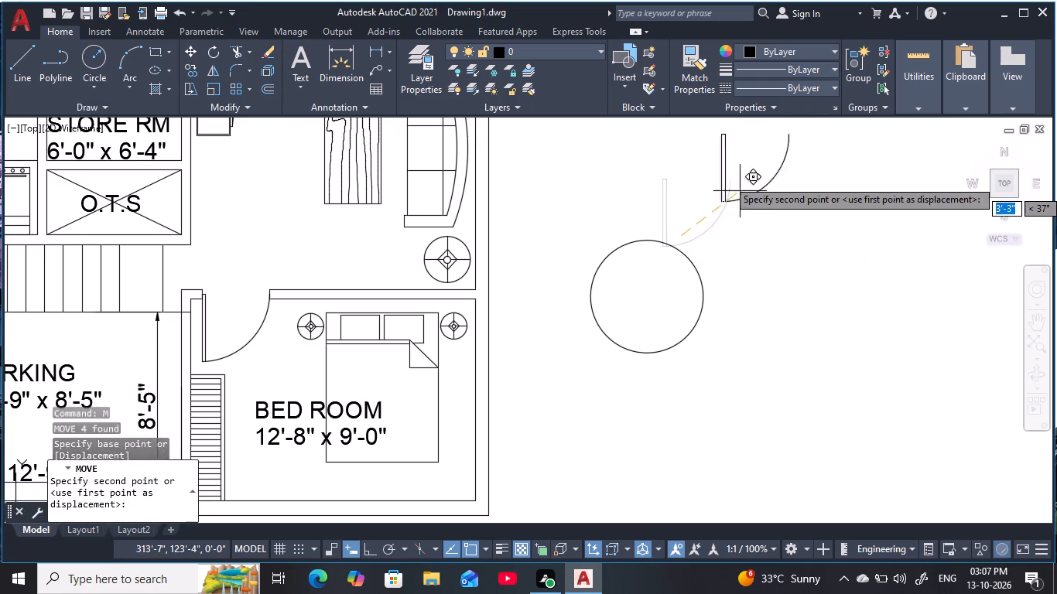
click(765, 176)
key(Escape)
key(Escape)
key(Escape)
key(Escape)
key(Escape)
key(Escape)
Draw connected lines from the circle's top quadrant to its centre and on to its right quadrant.
key(l)
key(space)
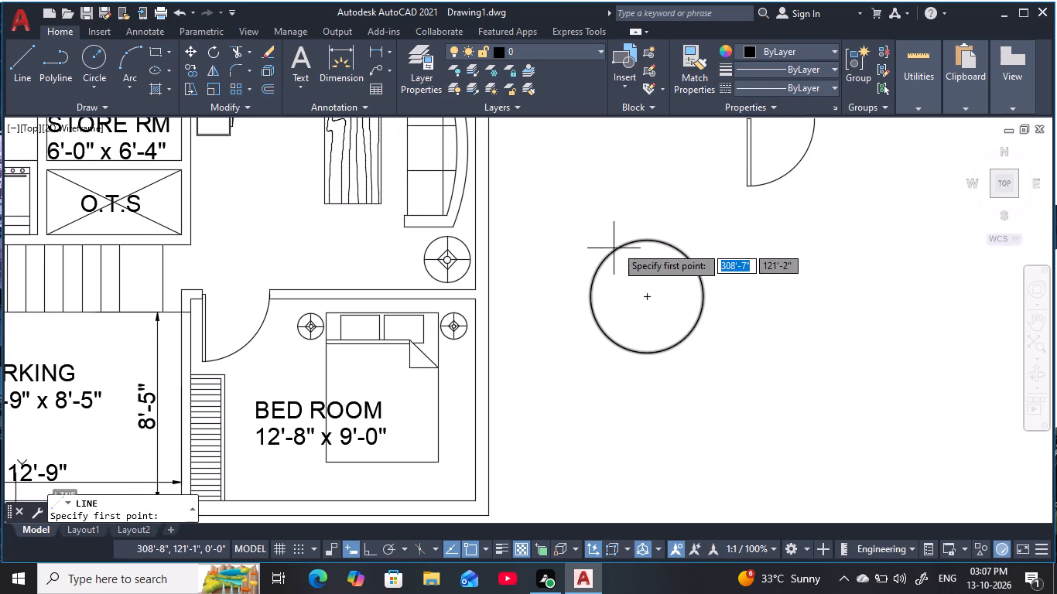
click(649, 241)
click(650, 298)
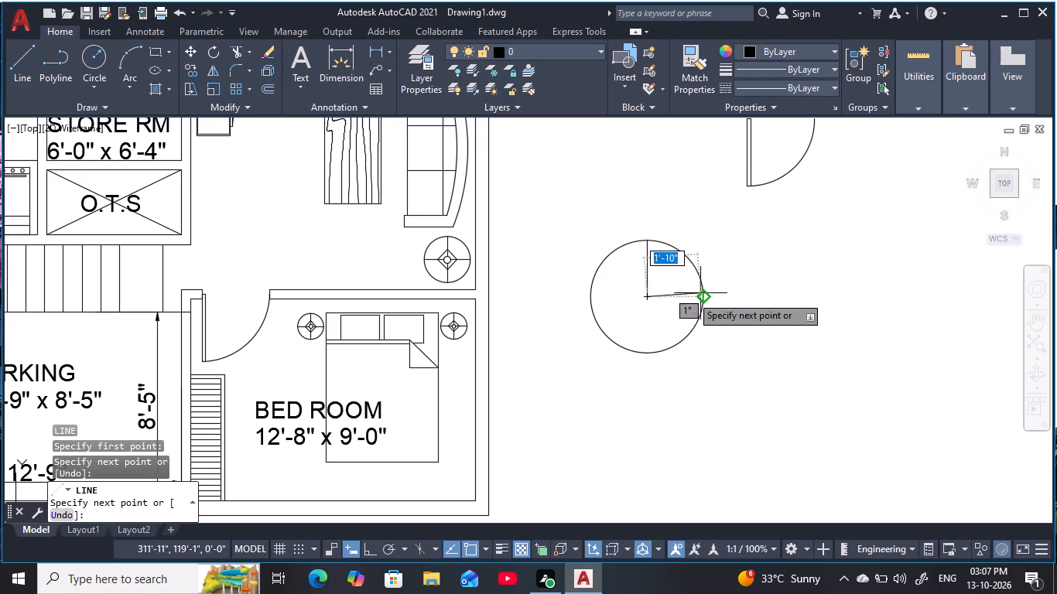
click(701, 292)
key(Escape)
key(Escape)
key(Escape)
key(Escape)
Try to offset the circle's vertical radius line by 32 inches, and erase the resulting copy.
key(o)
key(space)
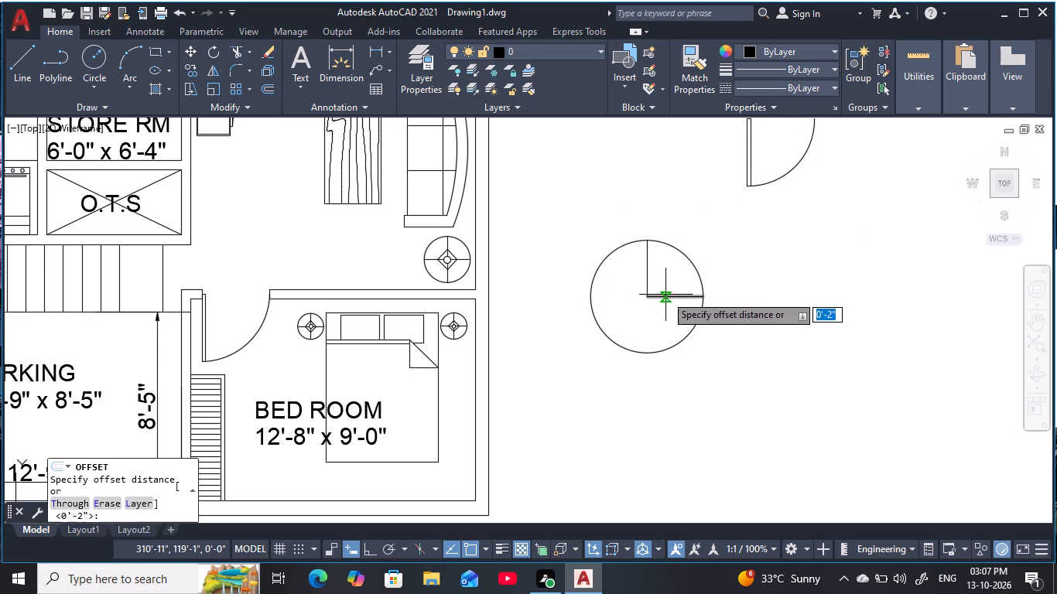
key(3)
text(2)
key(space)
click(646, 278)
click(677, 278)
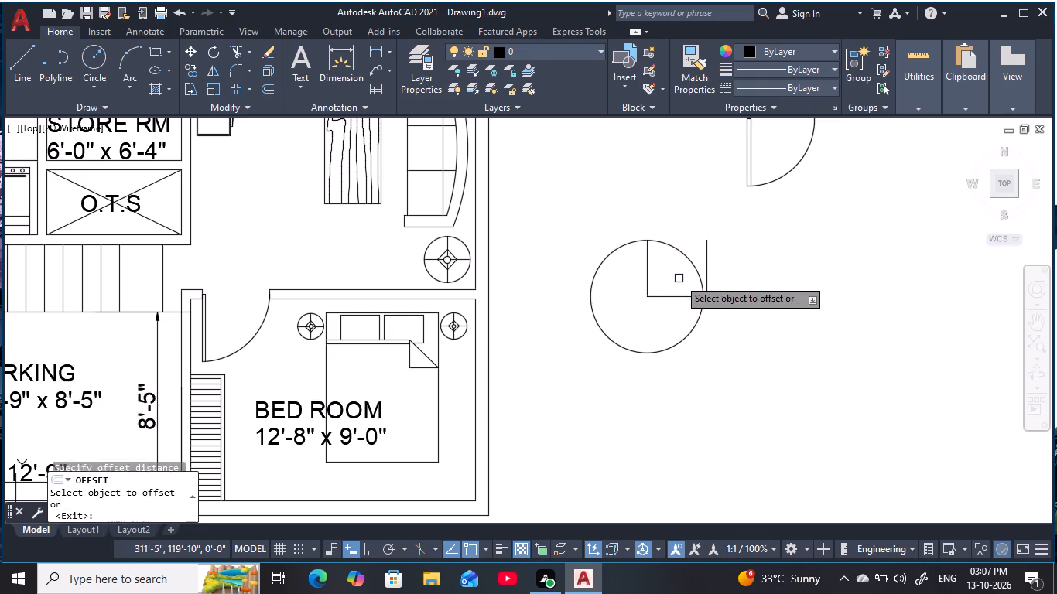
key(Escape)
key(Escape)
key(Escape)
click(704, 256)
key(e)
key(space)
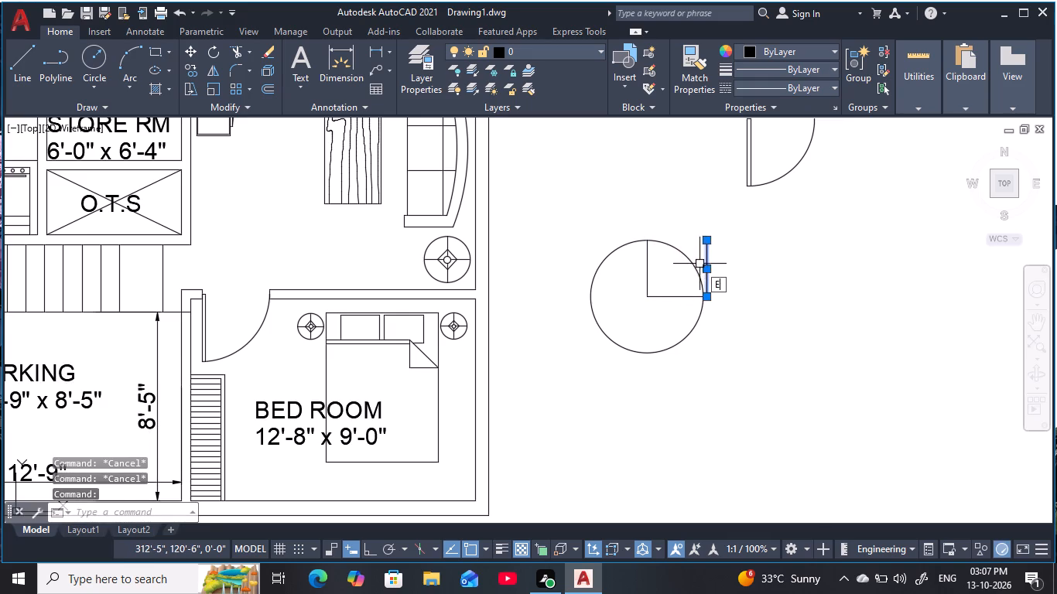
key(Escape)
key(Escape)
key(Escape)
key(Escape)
Offset the circle's vertical radius line 2 inches into the upper-right quarter to form the door leaf.
text(O)
key(space)
text(2)
key(space)
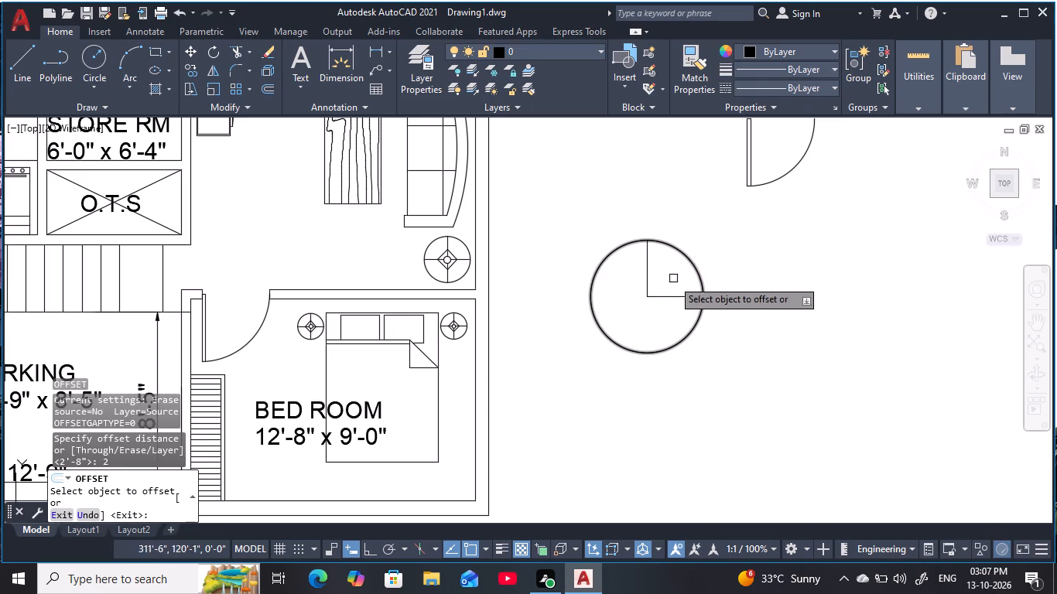
click(648, 282)
click(662, 278)
key(Escape)
key(Escape)
key(Escape)
key(Escape)
key(Escape)
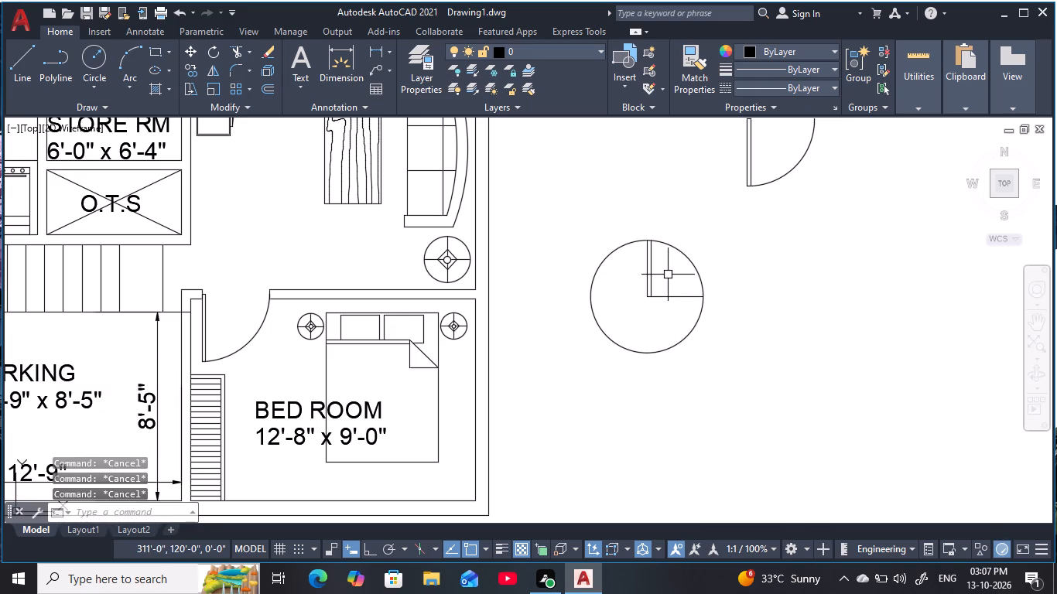
key(Escape)
key(Escape)
Trim the circle to its upper-right quarter arc and remove the horizontal radius line, leaving a small door symbol.
text(TR)
key(space)
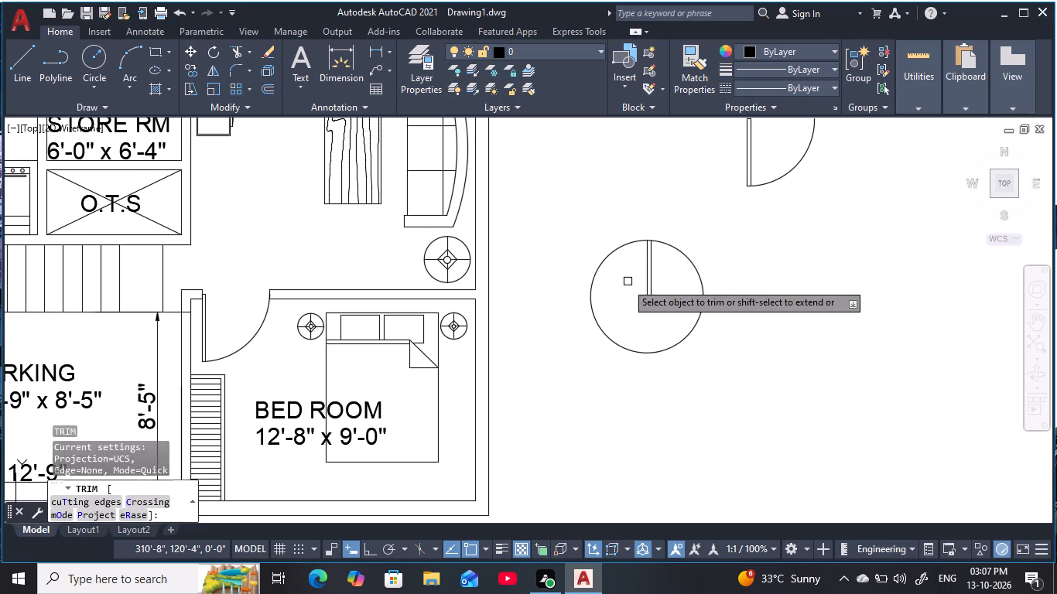
drag(588, 239, 590, 248)
click(672, 388)
drag(682, 341, 679, 334)
click(672, 300)
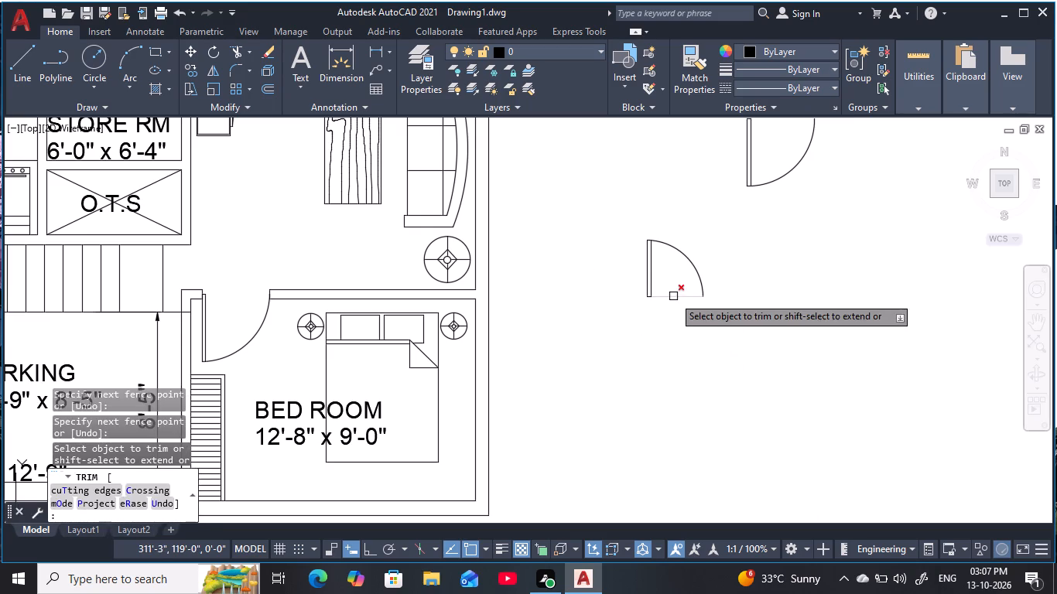
click(674, 294)
key(Escape)
key(Escape)
scroll(662, 350, down, 1)
key(Escape)
key(Escape)
key(Escape)
key(Escape)
key(Escape)
Mirror the small door symbol across a vertical line just beyond its arc, keeping the original.
click(624, 268)
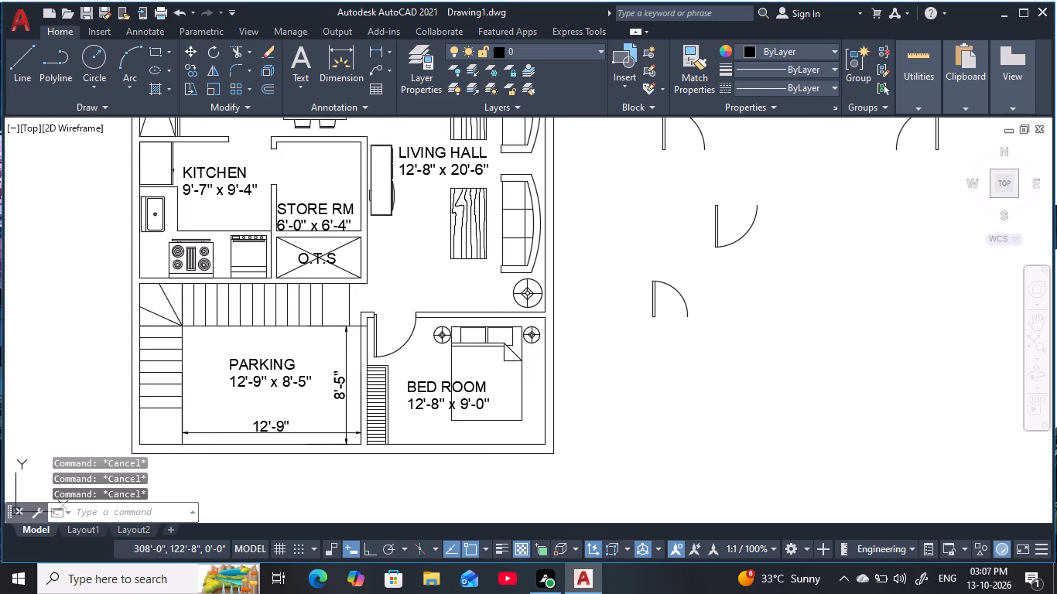
click(737, 343)
key(m)
key(i)
key(space)
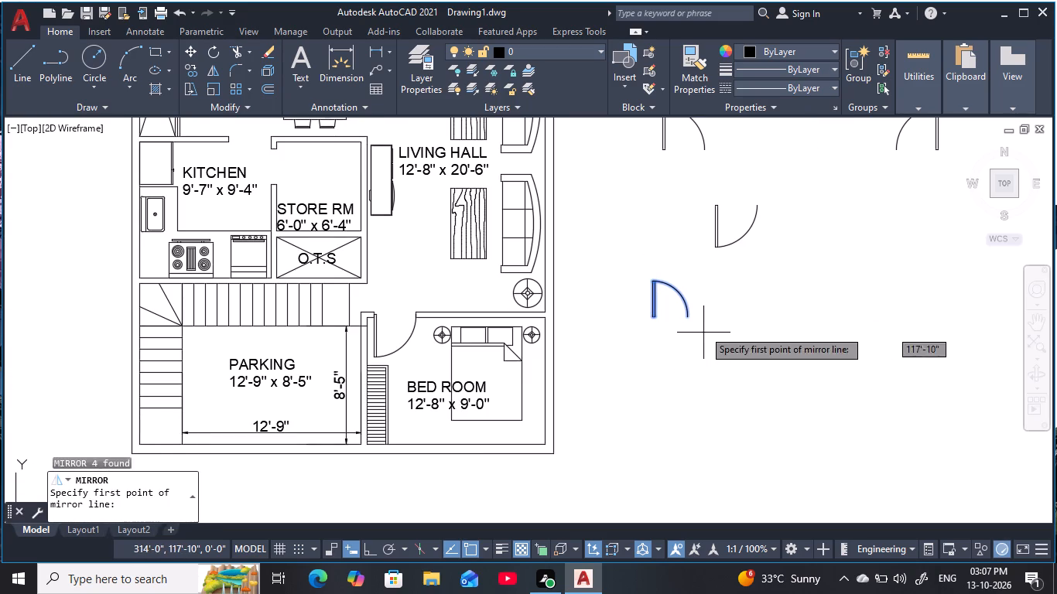
click(704, 327)
key(F8)
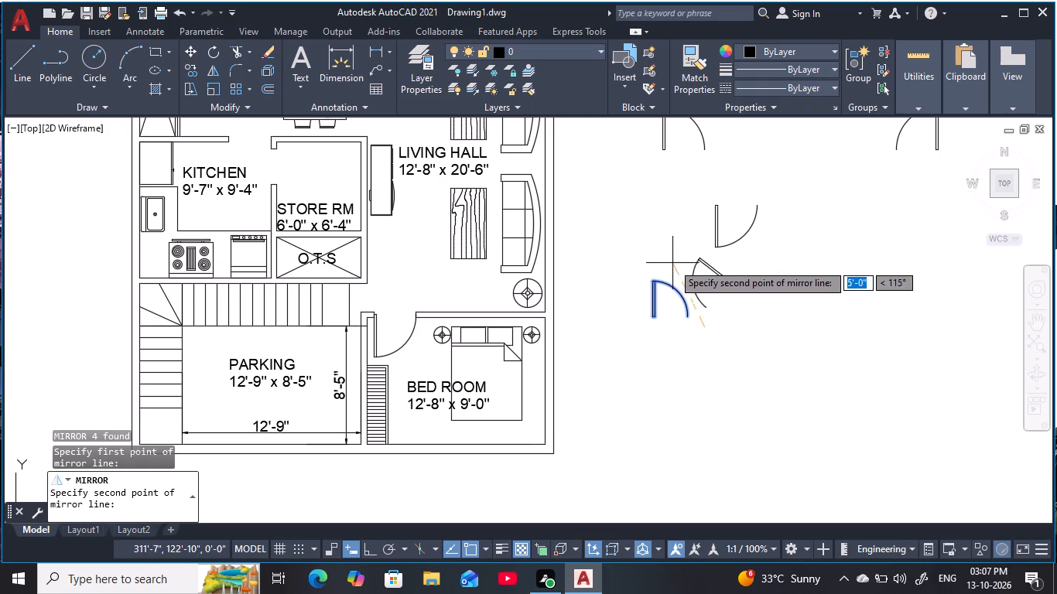
click(669, 262)
key(space)
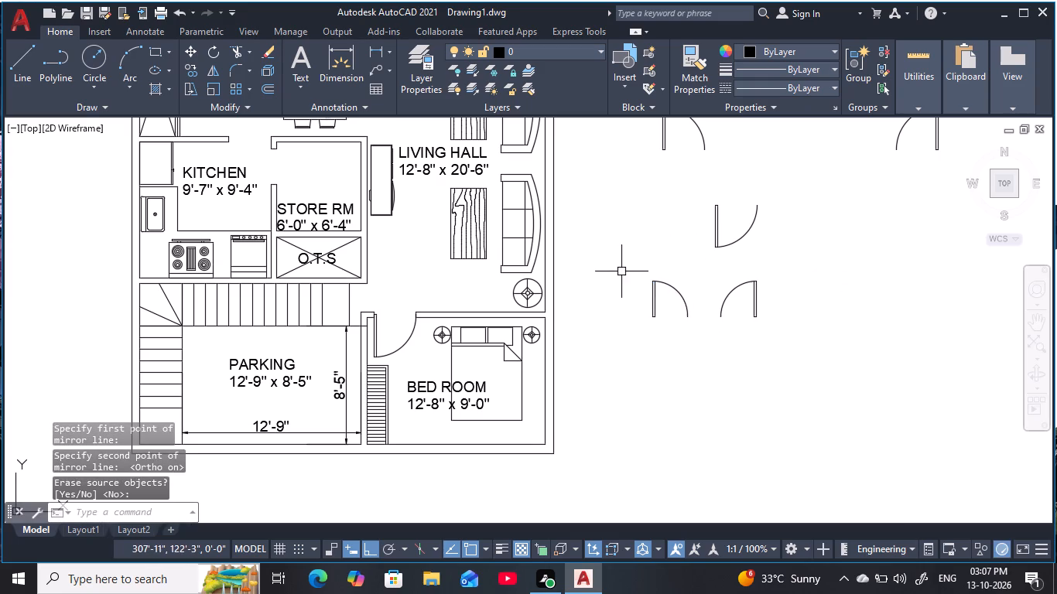
key(Escape)
key(Escape)
key(Escape)
key(Escape)
key(Escape)
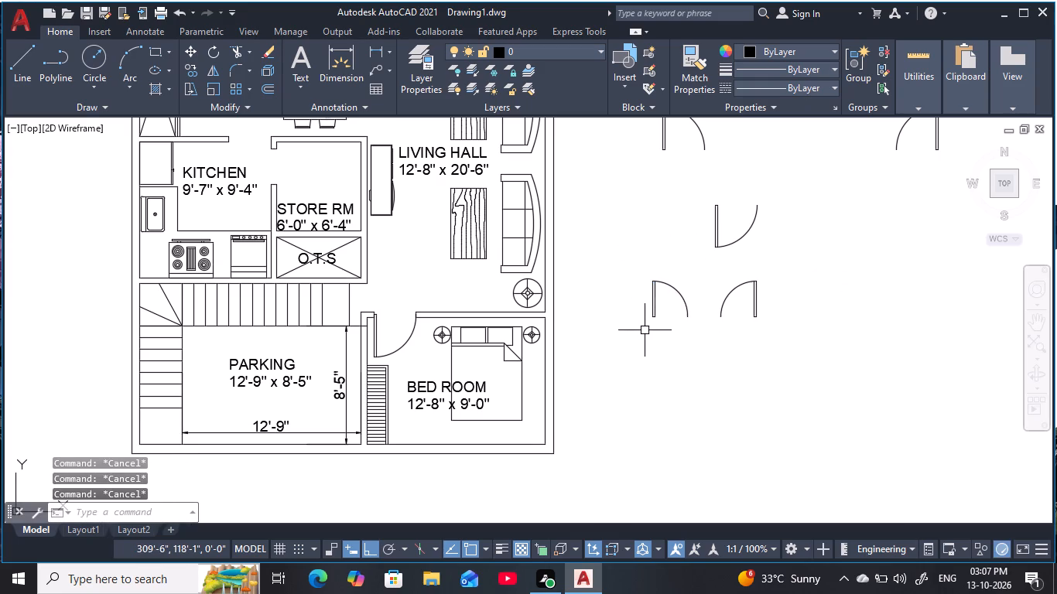
key(Escape)
key(Escape)
key(Escape)
key(Escape)
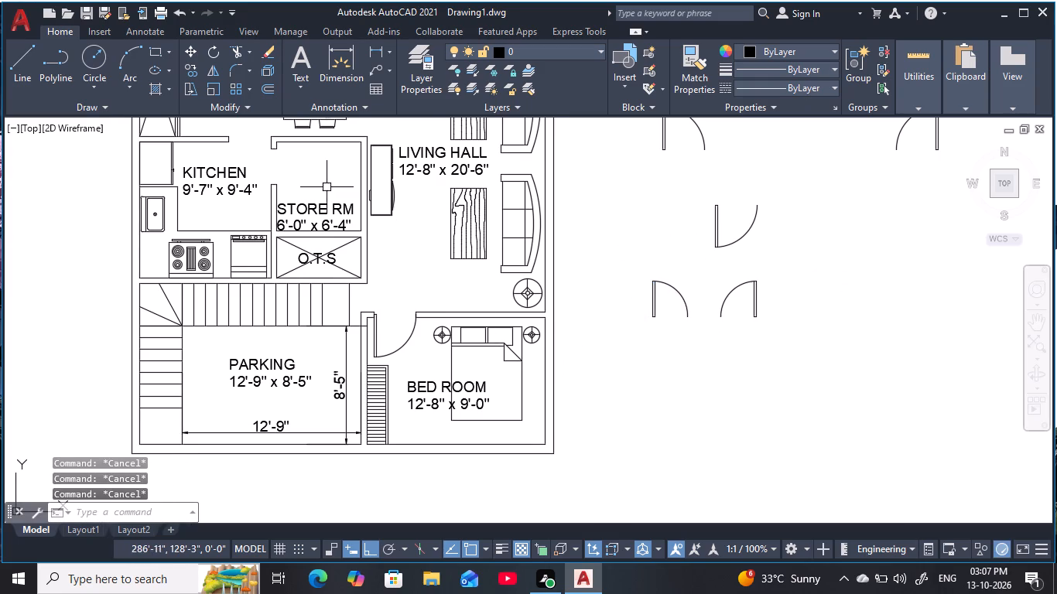
Move the original small door symbol straight down into the empty space below its mirrored copy.
middle_drag(325, 188, 347, 226)
key(Escape)
key(Escape)
key(Escape)
key(Escape)
key(Escape)
key(Escape)
key(Escape)
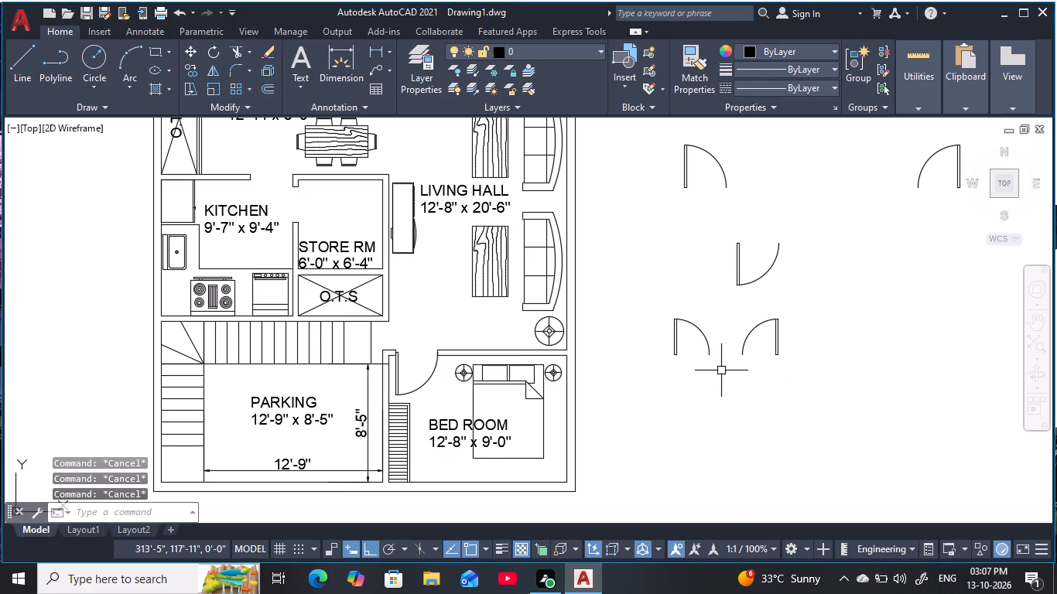
click(721, 370)
click(618, 307)
text(M,,)
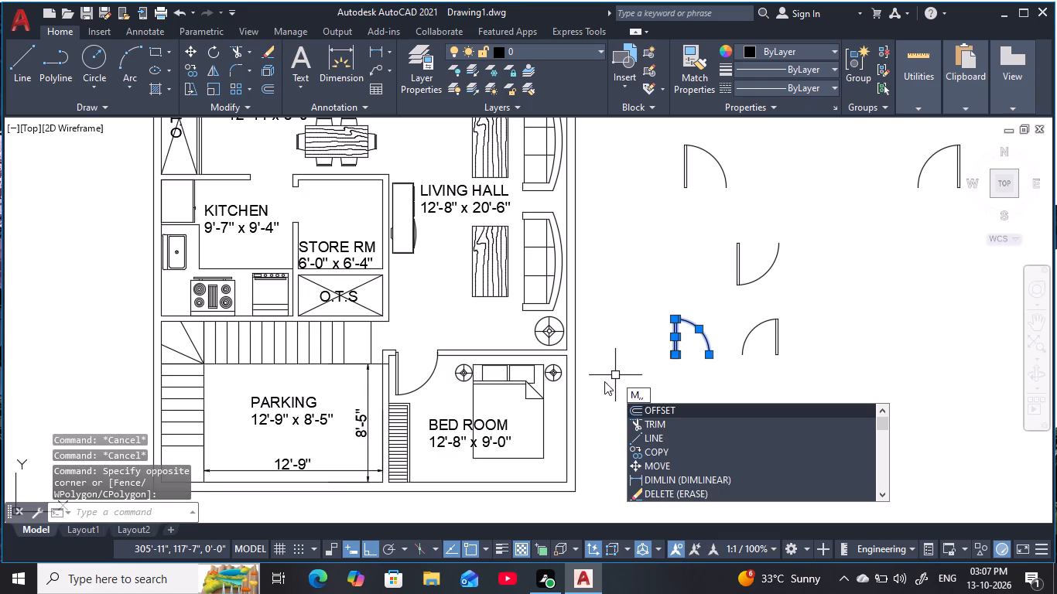
key(BackSpace)
key(BackSpace)
key(space)
click(703, 356)
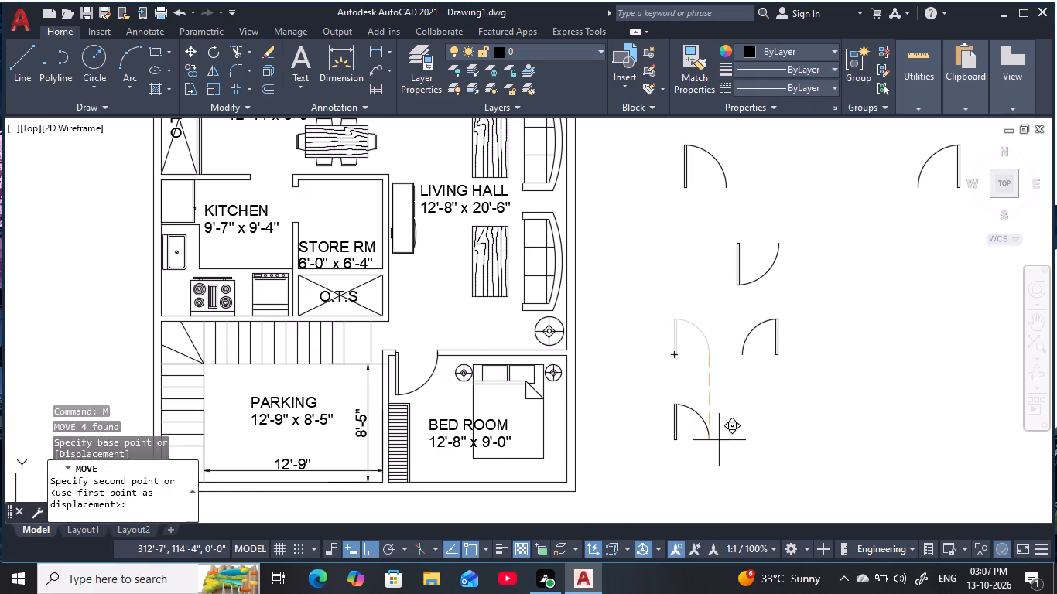
click(724, 450)
key(Escape)
key(Escape)
middle_drag(730, 432, 717, 349)
key(Escape)
key(Escape)
key(Escape)
Rotate the moved small door symbol 90 degrees clockwise about the free end of its arc.
drag(624, 286, 622, 294)
click(809, 459)
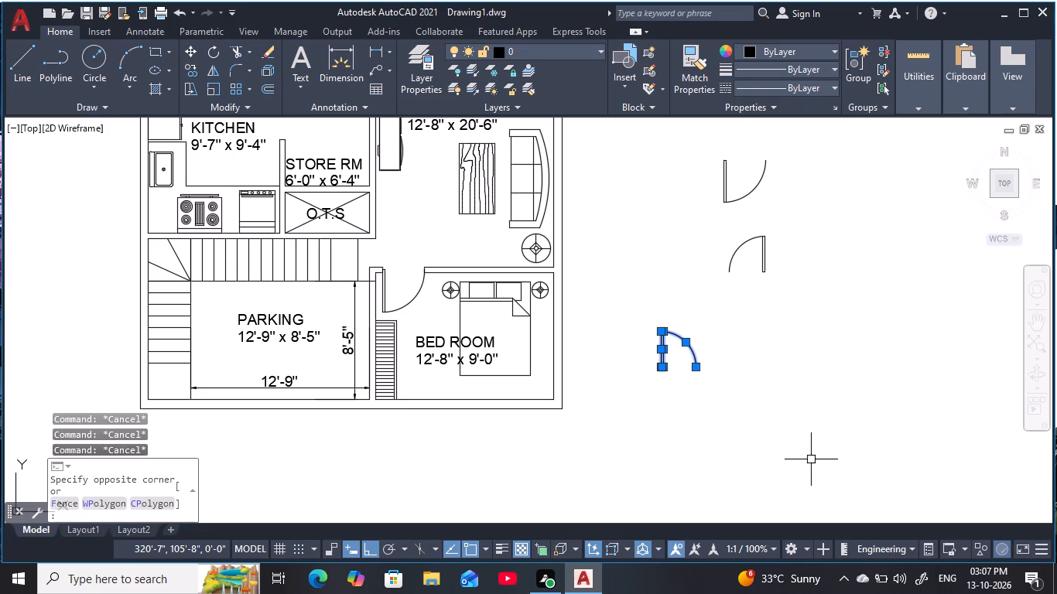
key(r)
key(o)
key(space)
drag(692, 370, 689, 374)
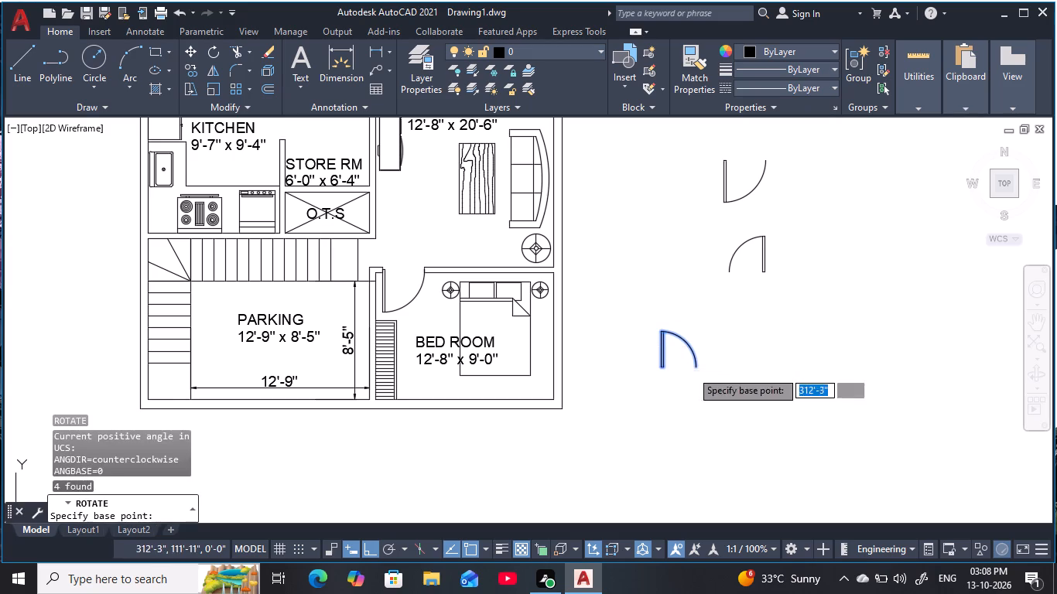
drag(689, 374, 682, 378)
click(676, 416)
key(Escape)
key(Escape)
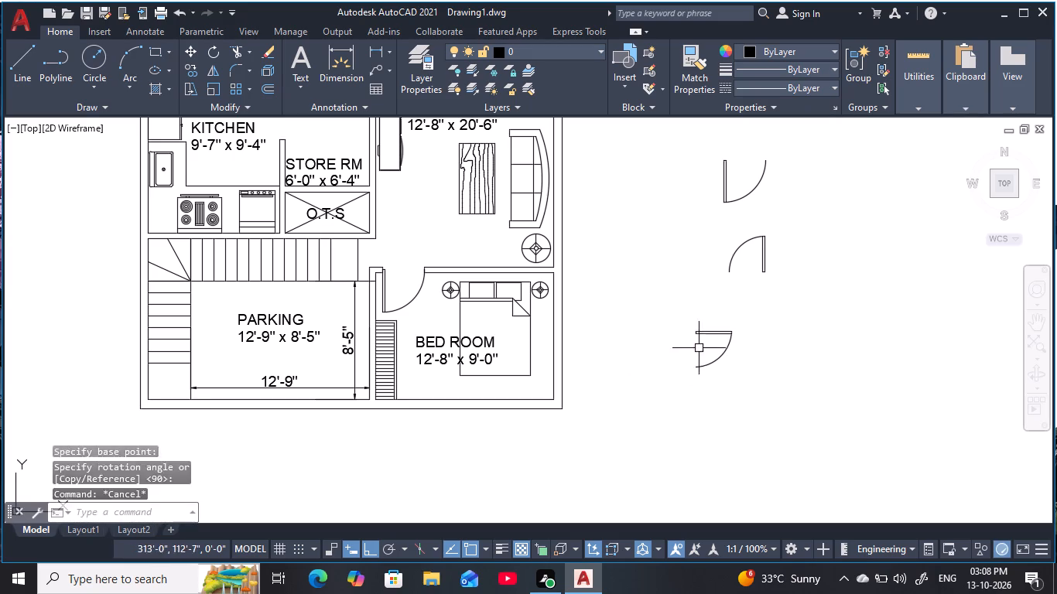
key(Escape)
Copy the rotated small door symbol by its arc's free end into the store room doorway beside the kitchen.
drag(668, 293, 682, 319)
click(810, 440)
key(c)
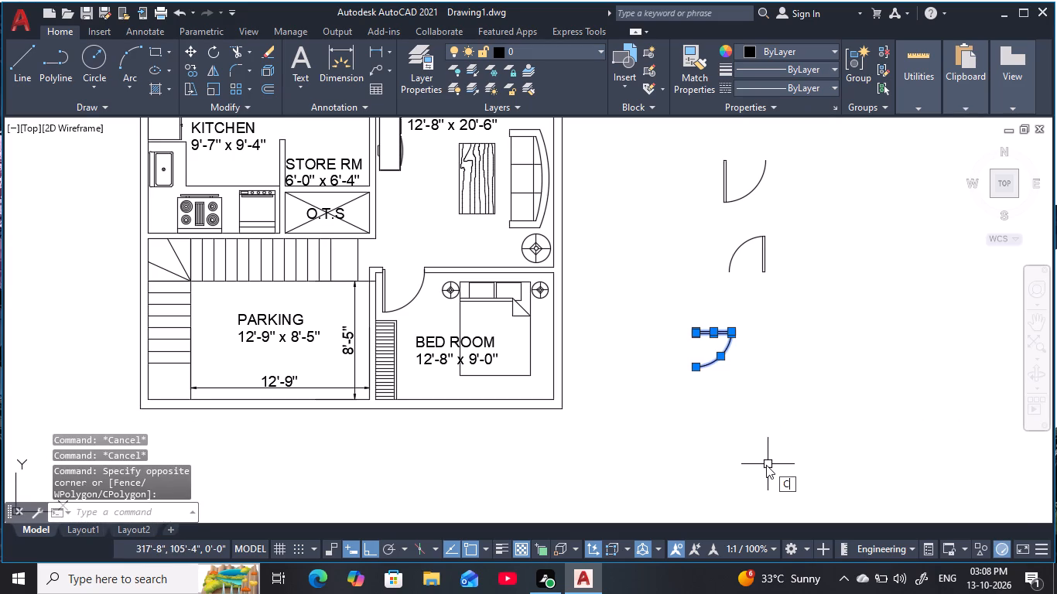
key(o)
key(space)
click(695, 367)
middle_drag(651, 415, 405, 374)
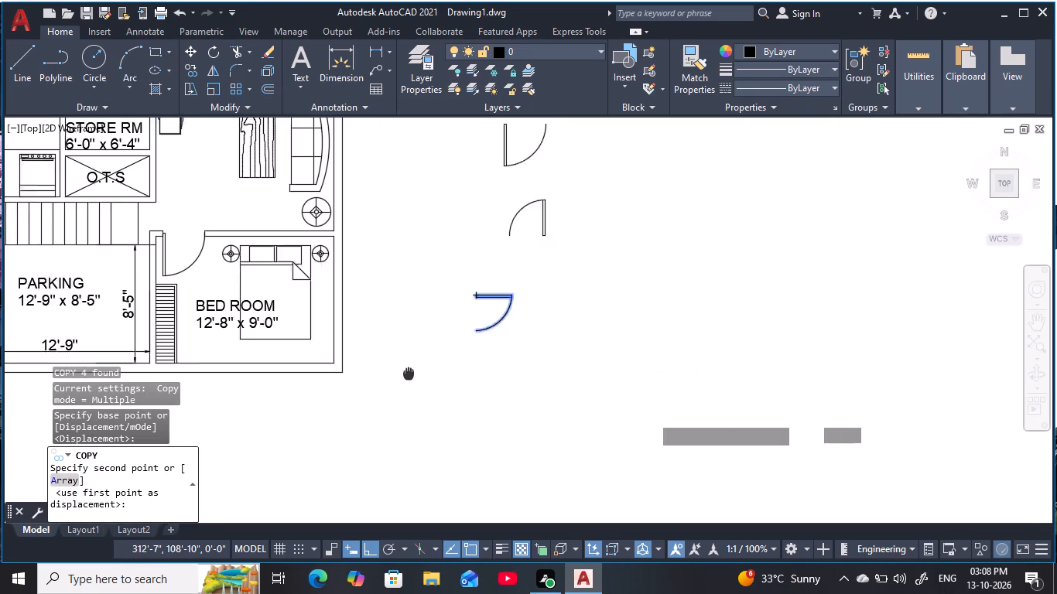
middle_drag(405, 374, 396, 374)
key(F8)
middle_drag(275, 214, 535, 356)
middle_drag(295, 224, 320, 256)
scroll(313, 256, up, 3)
click(307, 319)
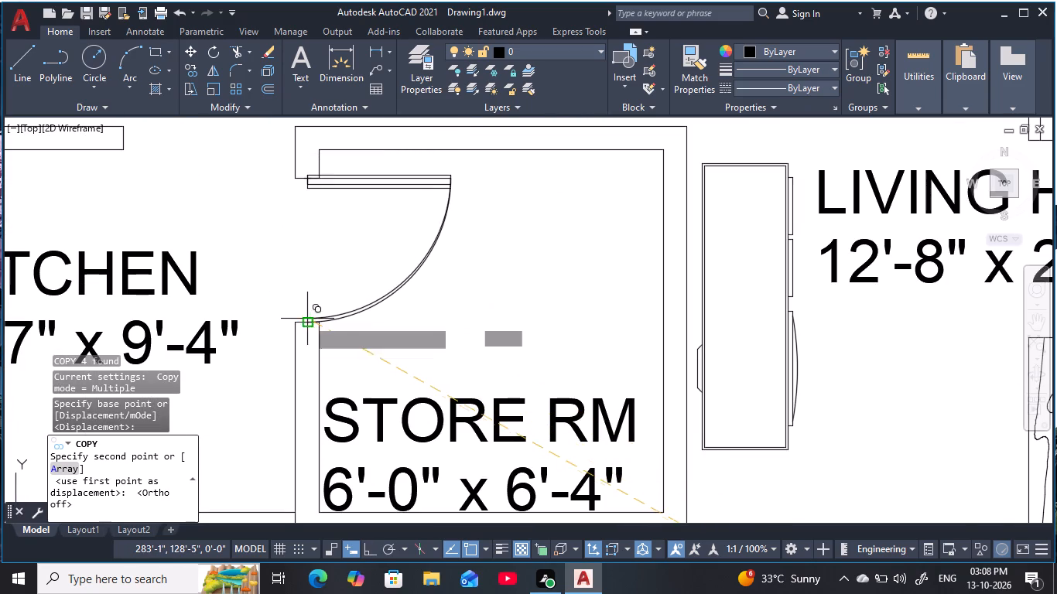
key(Escape)
key(Escape)
key(Escape)
key(Escape)
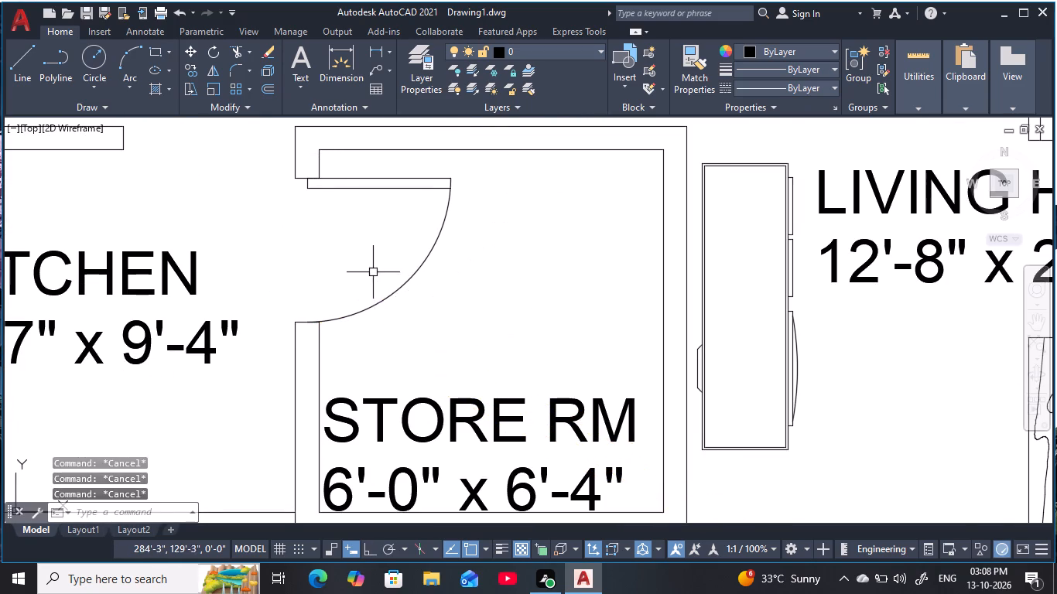
key(Escape)
Copy the small upward-opening door symbol by its arc's free end to the midpoint of the wall end in the bath doorway.
scroll(374, 272, down, 3)
middle_drag(375, 271, 422, 355)
scroll(430, 285, down, 1)
middle_drag(430, 285, 436, 308)
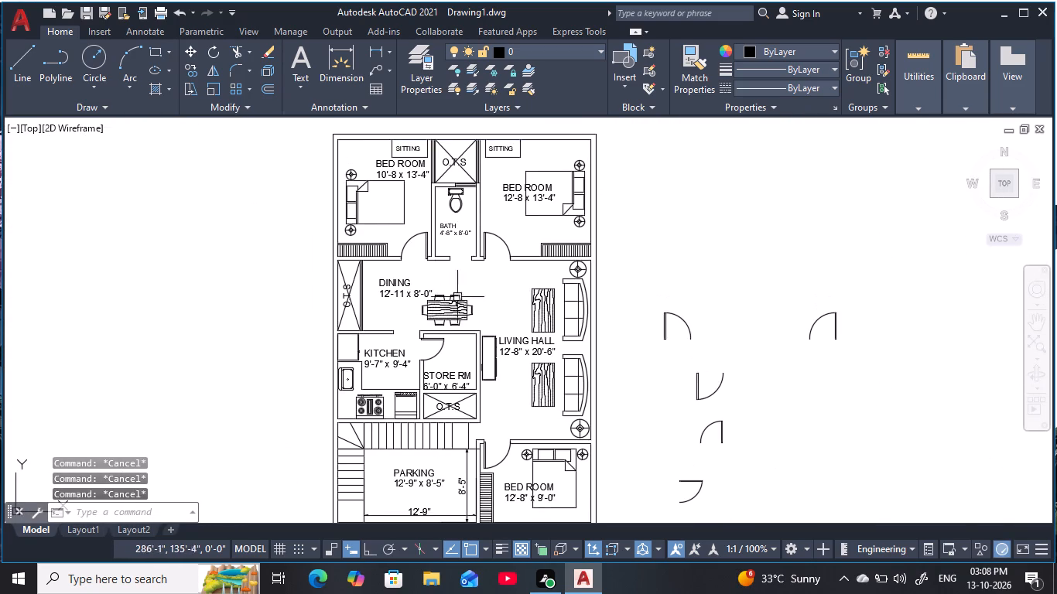
scroll(498, 295, up, 1)
middle_drag(498, 295, 407, 155)
drag(819, 438, 812, 428)
click(699, 344)
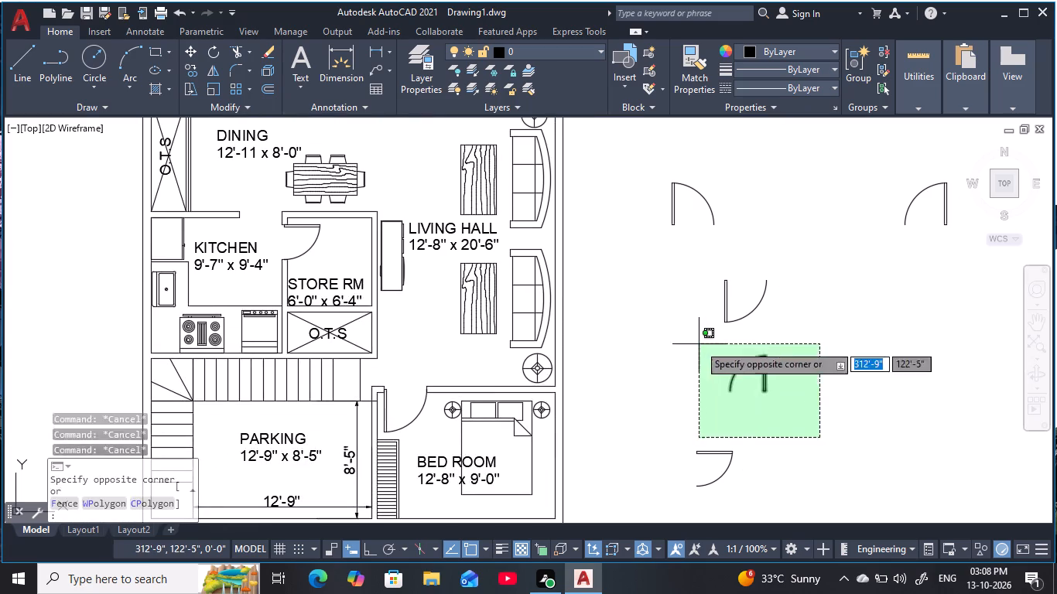
key(c)
key(o)
key(space)
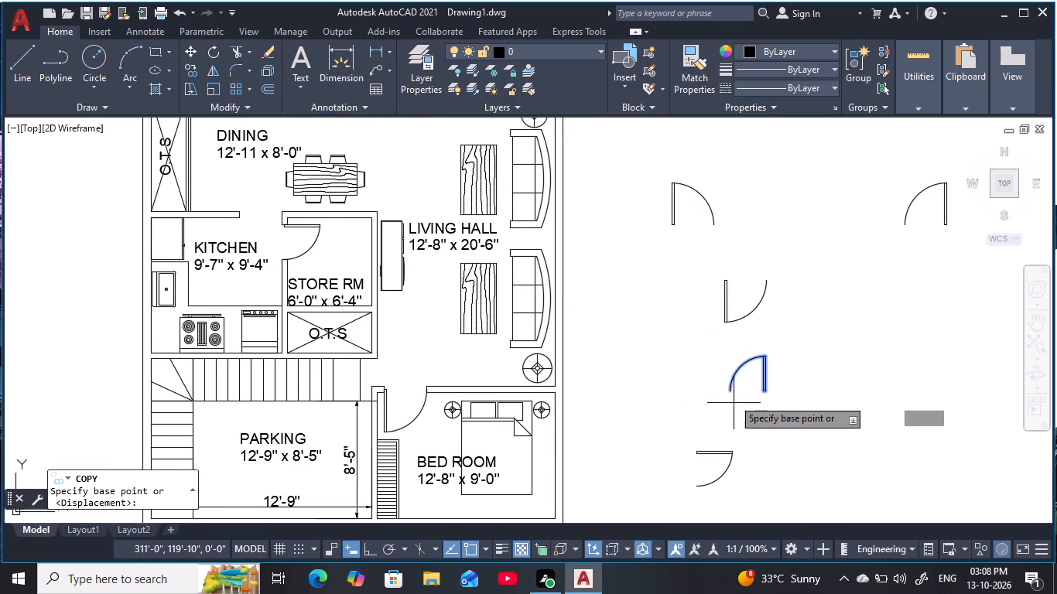
click(730, 390)
middle_drag(470, 323, 614, 510)
scroll(475, 319, up, 2)
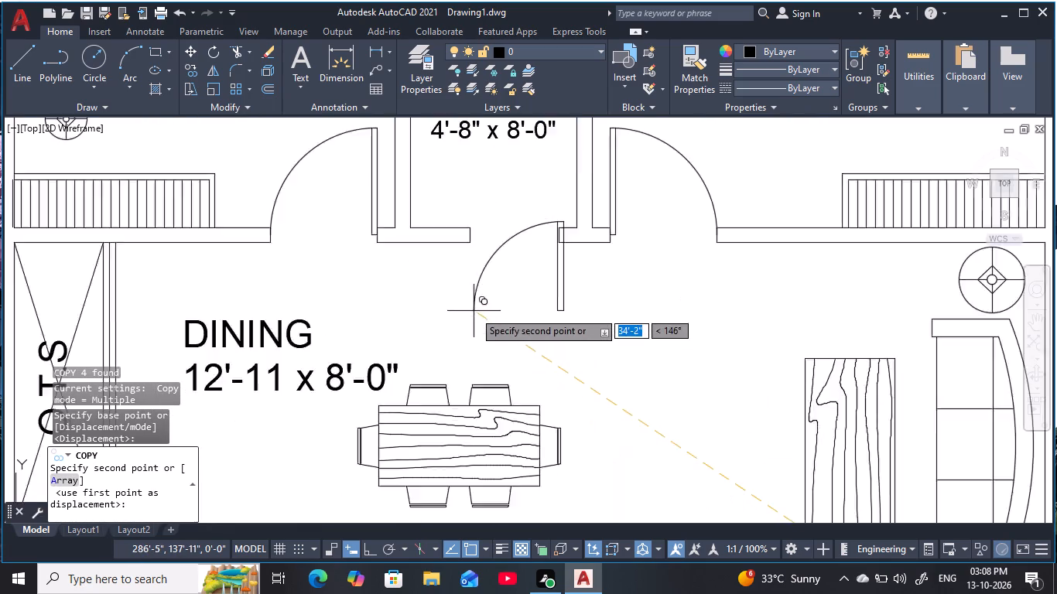
scroll(474, 311, up, 1)
middle_drag(480, 313, 411, 483)
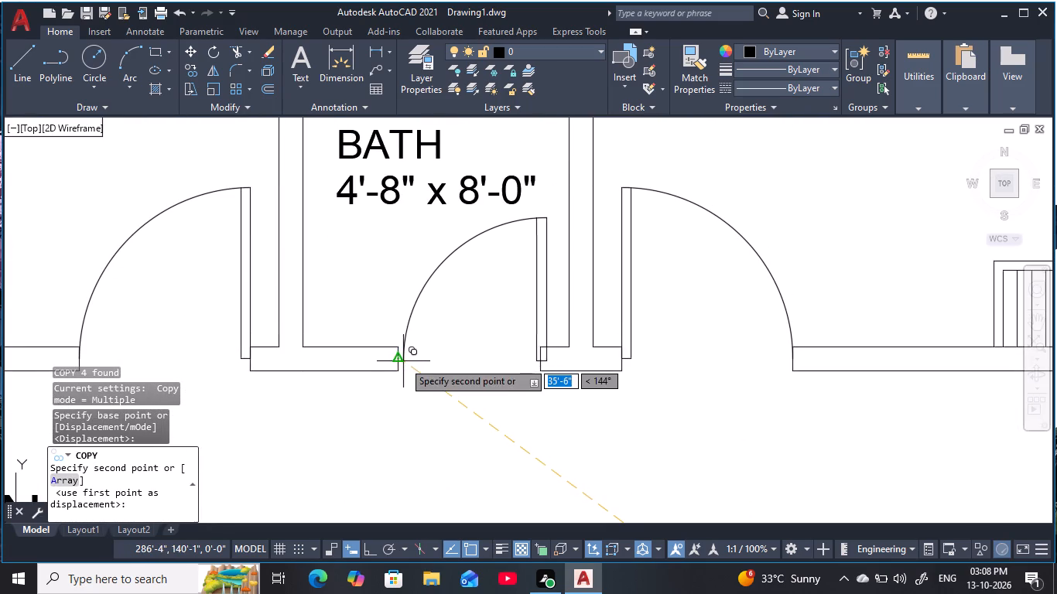
click(400, 360)
key(Escape)
key(Escape)
Copy the BATH label into the wall opening between the dining area and the kitchen.
scroll(470, 458, down, 2)
middle_drag(471, 458, 482, 367)
scroll(482, 367, down, 1)
middle_drag(482, 369, 501, 323)
scroll(501, 323, down, 1)
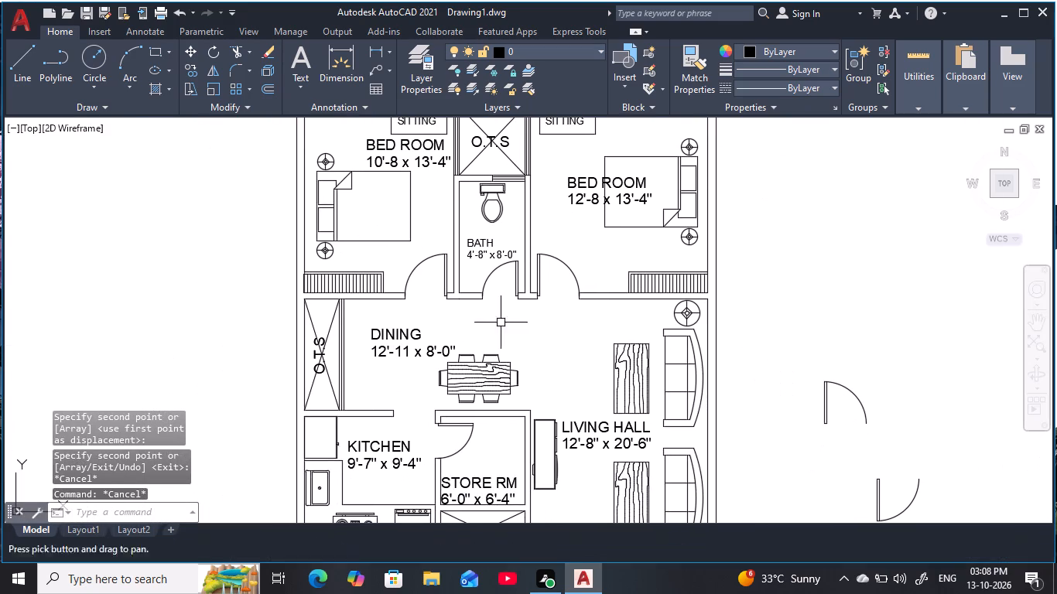
middle_drag(530, 360, 487, 264)
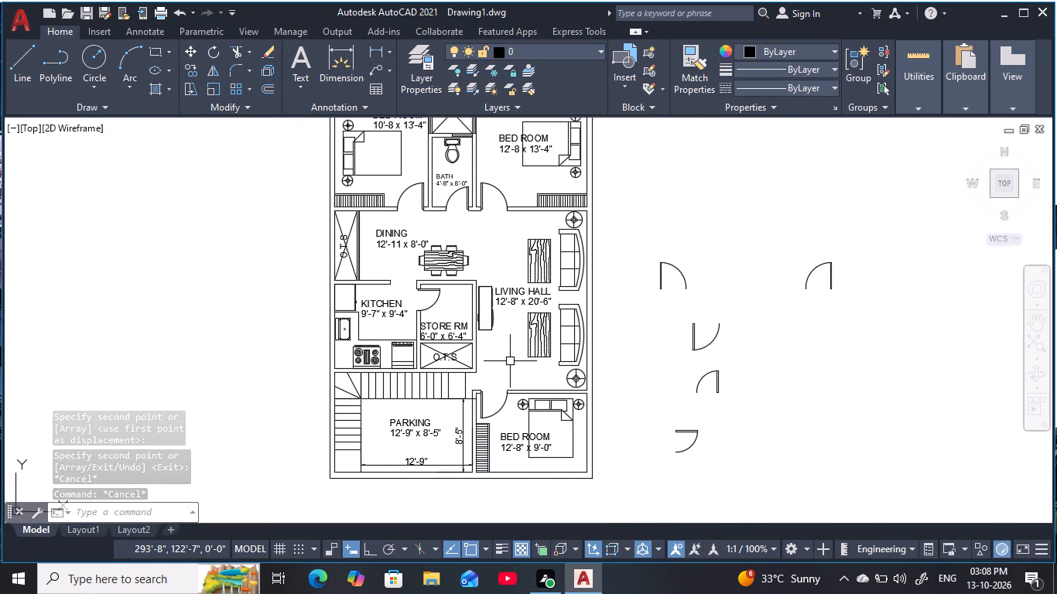
middle_drag(511, 359, 515, 316)
scroll(515, 316, up, 1)
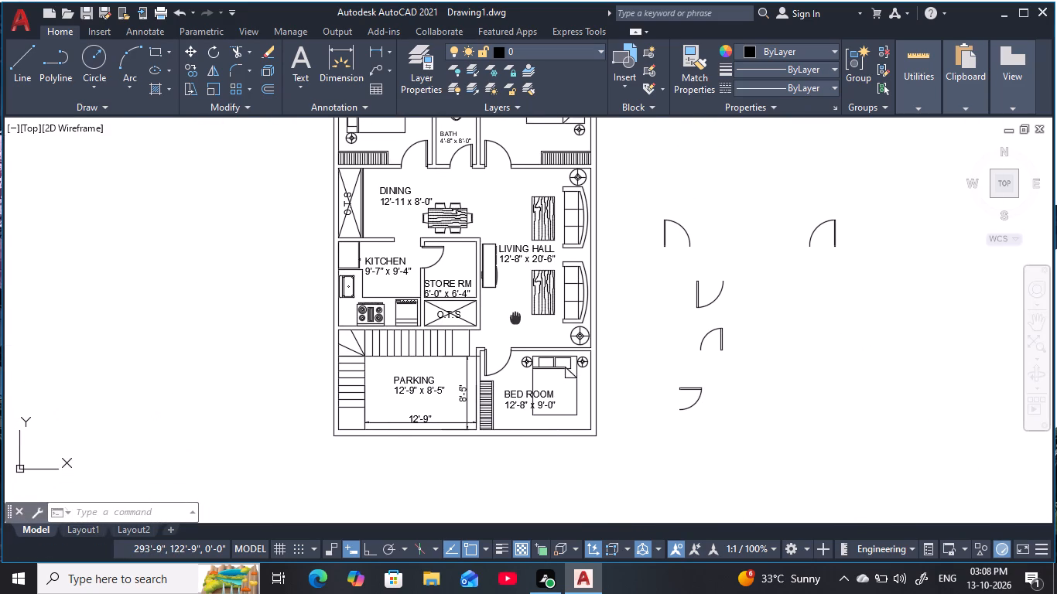
middle_drag(515, 316, 622, 434)
middle_drag(437, 279, 430, 419)
scroll(432, 364, up, 1)
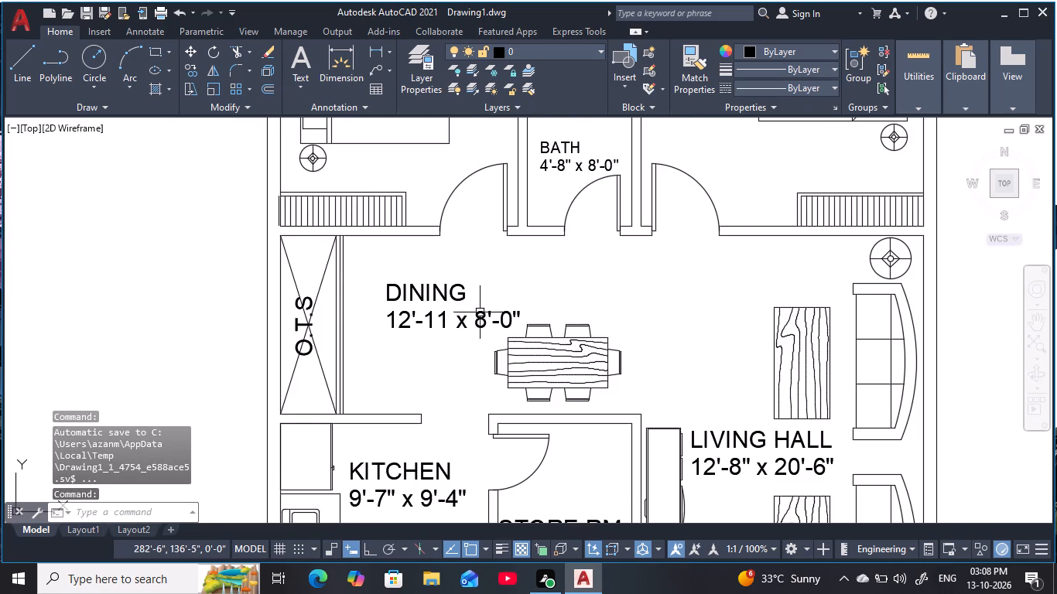
middle_drag(494, 295, 504, 442)
scroll(504, 442, up, 1)
click(614, 207)
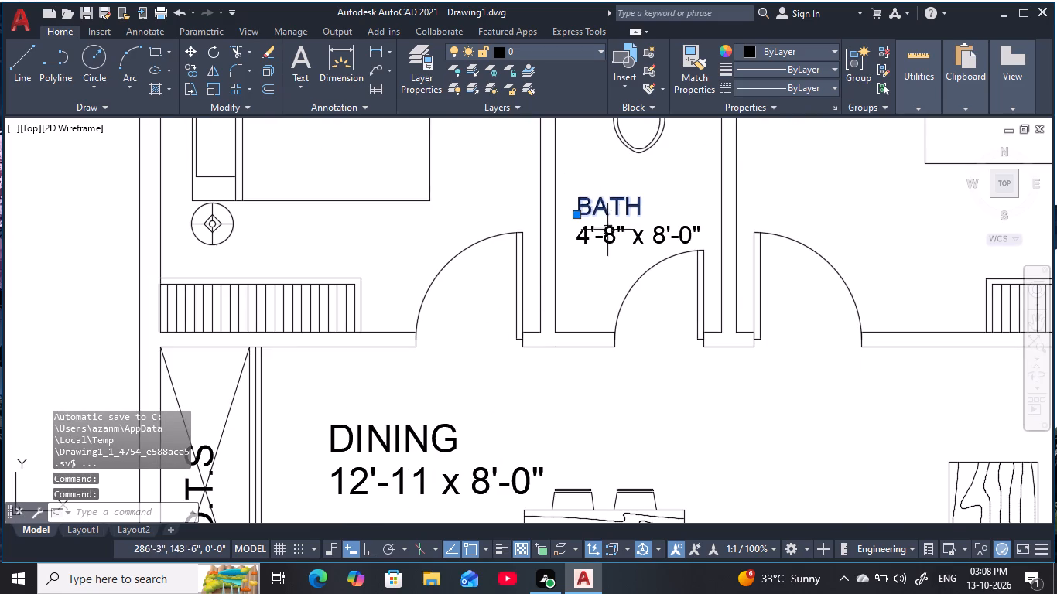
key(c)
key(o)
key(space)
drag(597, 191, 599, 198)
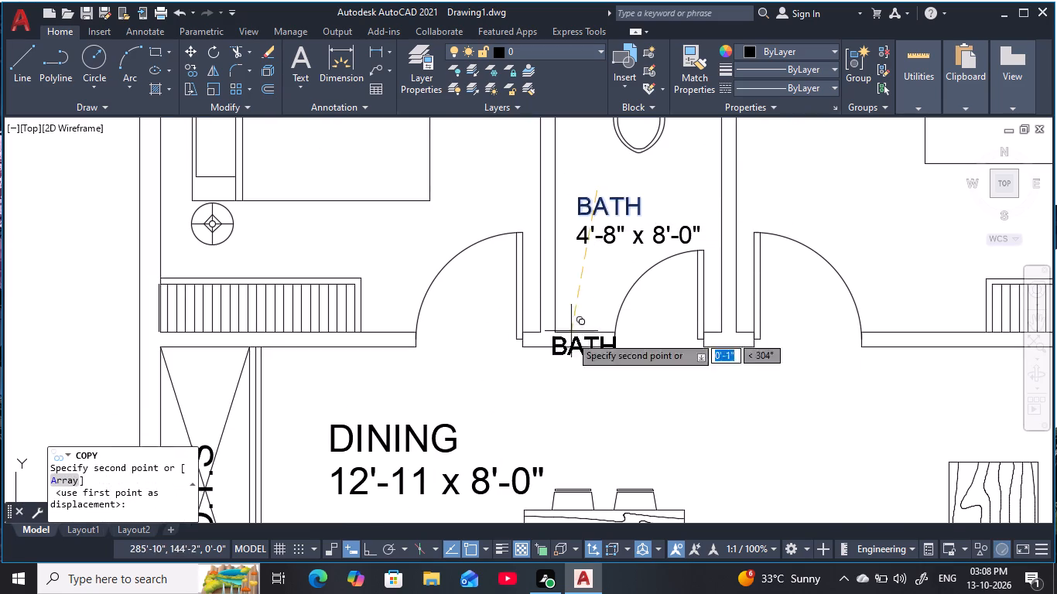
middle_drag(526, 462, 576, 217)
click(479, 380)
key(Escape)
key(Escape)
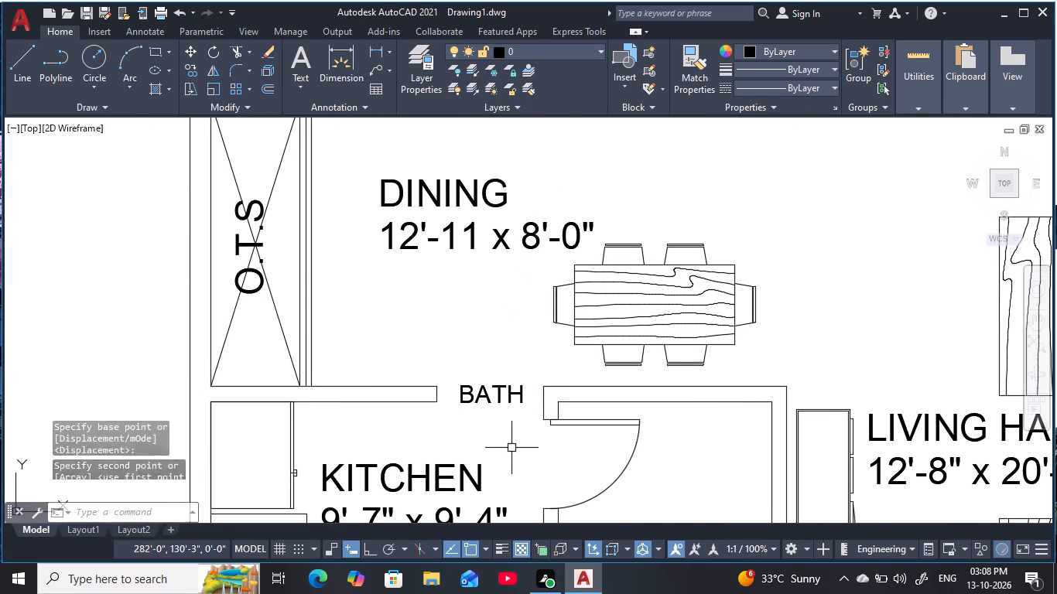
key(Escape)
key(Escape)
Change the copied label in the kitchen opening to OPEN.
middle_drag(514, 416, 538, 374)
key(Escape)
key(Escape)
double_click(533, 346)
key(BackSpace)
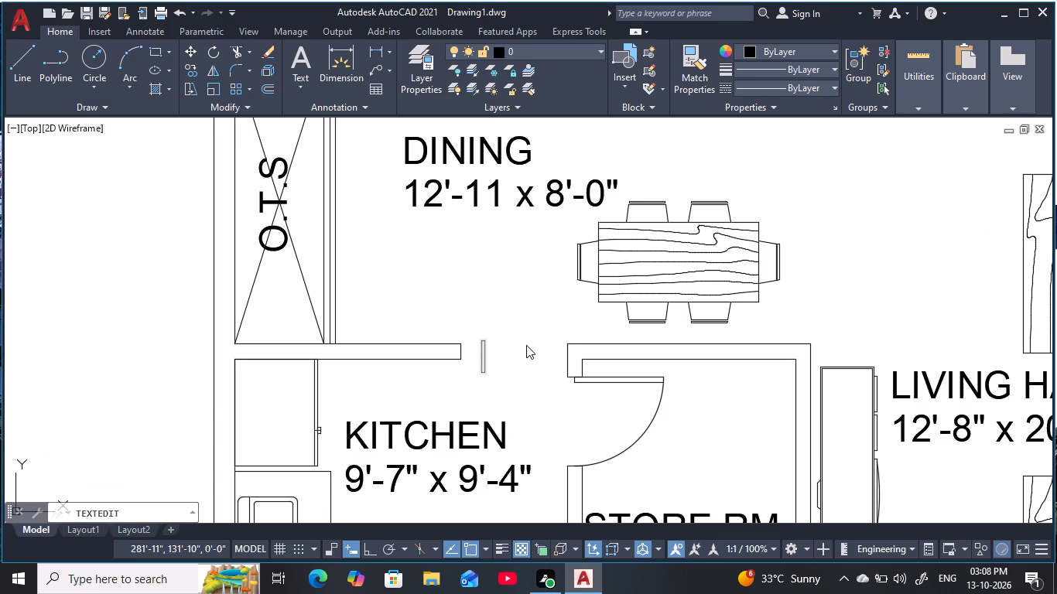
key(o)
key(p)
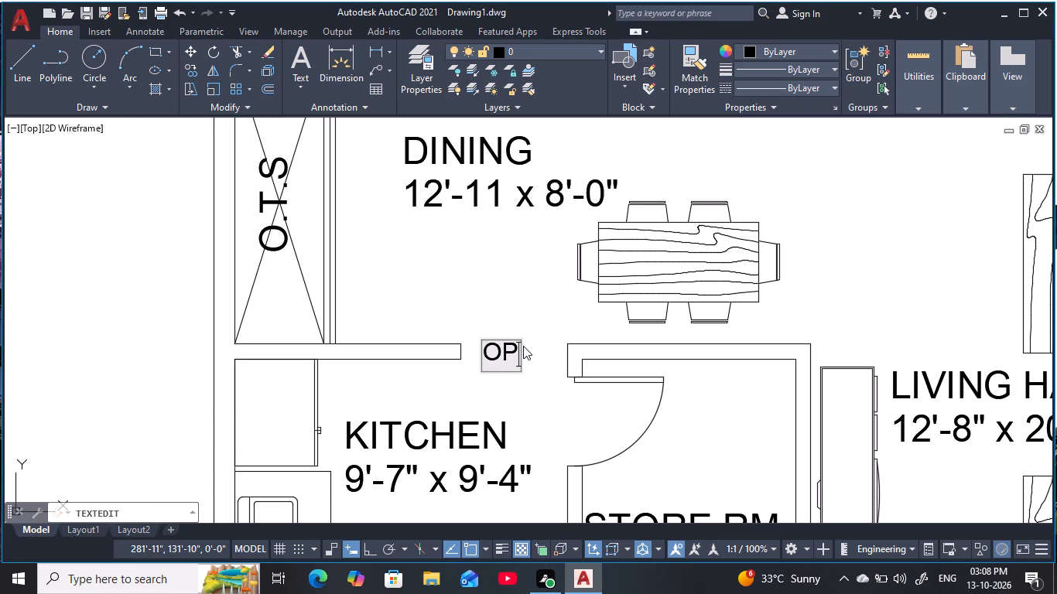
text(EN)
key(Return)
Review the floor plan from the parking and lower bedroom up to the two upper bedrooms.
scroll(536, 424, down, 2)
middle_drag(541, 432, 473, 316)
key(Escape)
key(Escape)
key(Escape)
middle_drag(739, 411, 675, 314)
key(Escape)
key(Escape)
key(Escape)
middle_drag(714, 415, 696, 400)
middle_drag(444, 480, 458, 427)
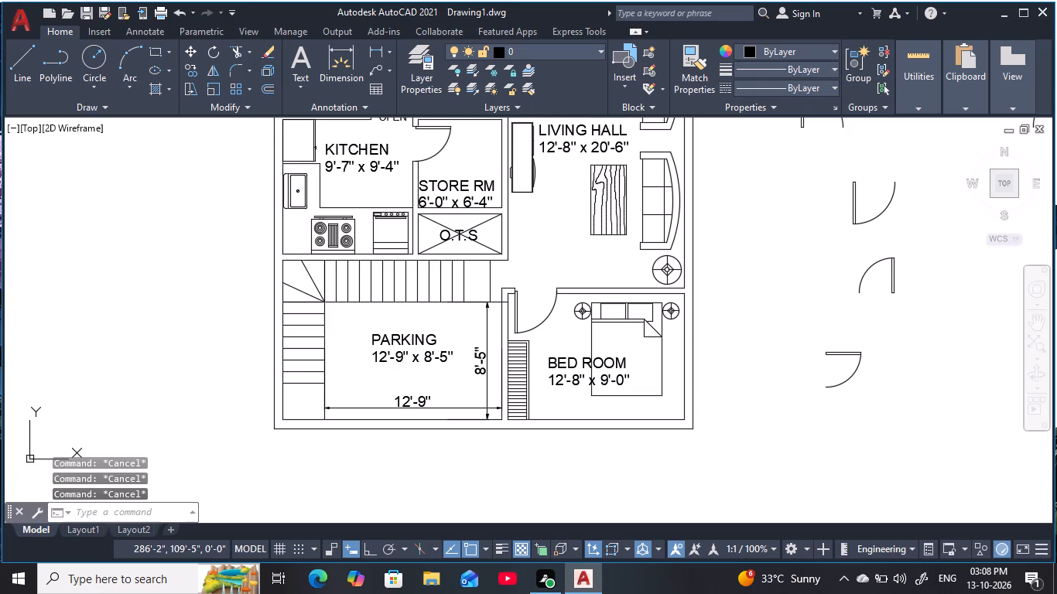
key(Escape)
key(Escape)
key(Escape)
key(Escape)
key(Escape)
key(Escape)
key(Escape)
middle_drag(482, 408, 510, 377)
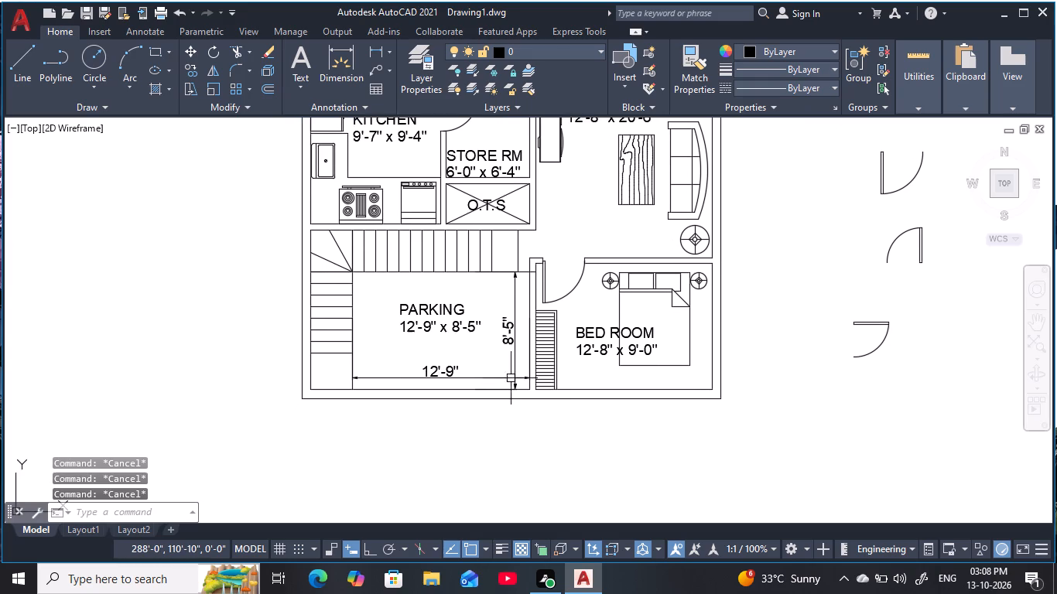
scroll(514, 378, down, 1)
middle_drag(515, 381, 491, 472)
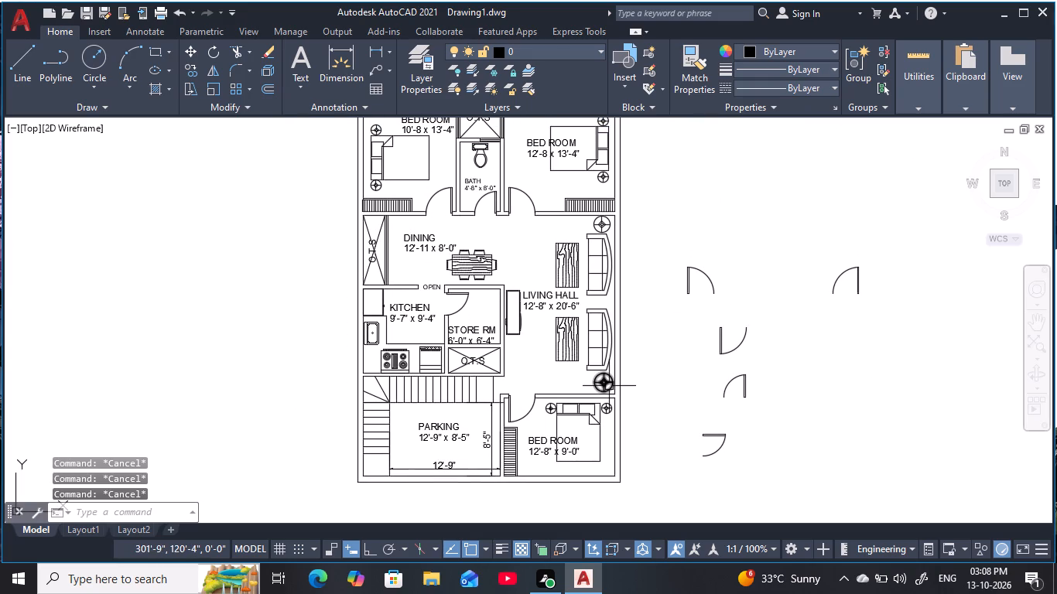
middle_drag(675, 351, 651, 488)
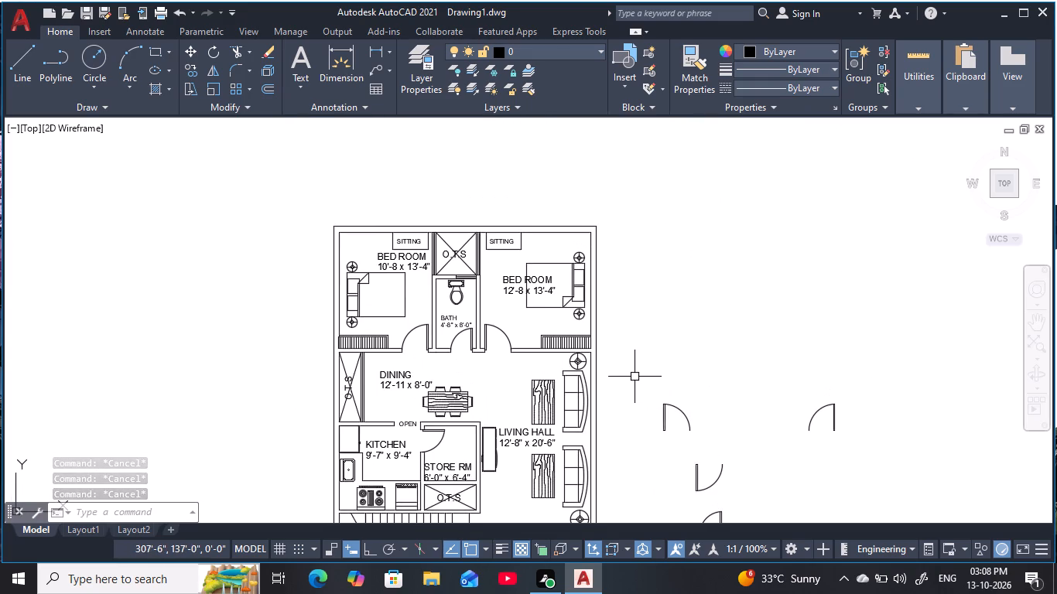
middle_drag(683, 408, 703, 360)
key(Escape)
key(Escape)
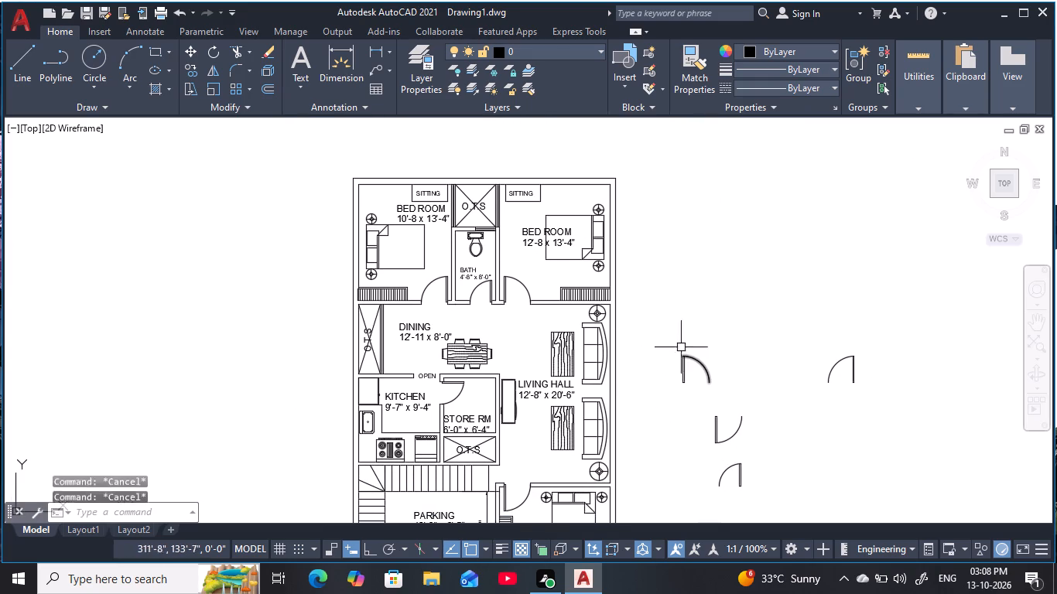
key(Escape)
key(Escape)
Move the two-line BED ROOM 12'-8 x 13'-4" label down into the clear space just below the bed.
click(542, 233)
click(539, 244)
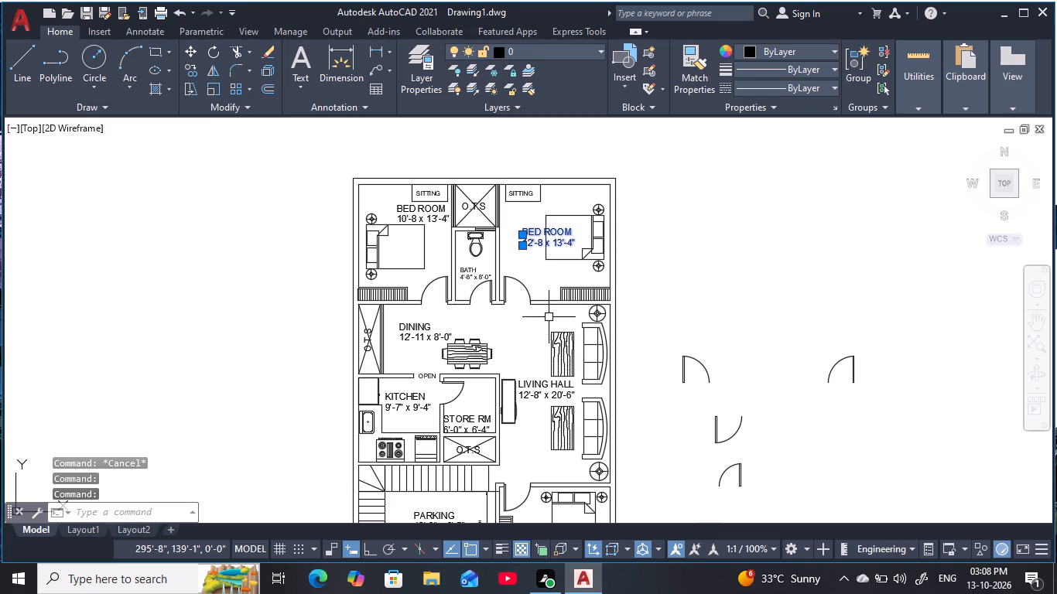
text(M)
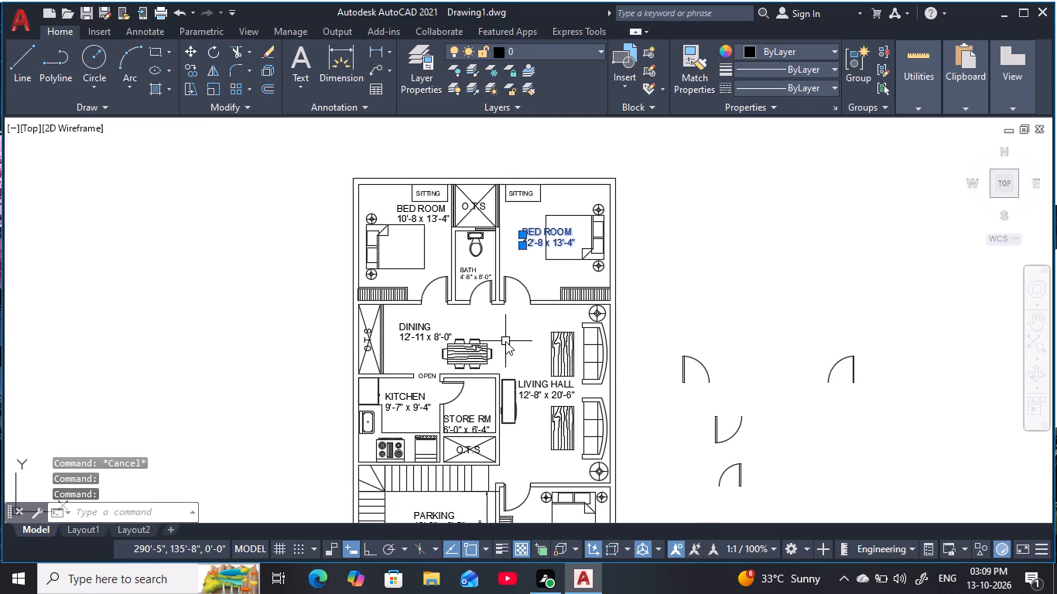
key(space)
click(555, 239)
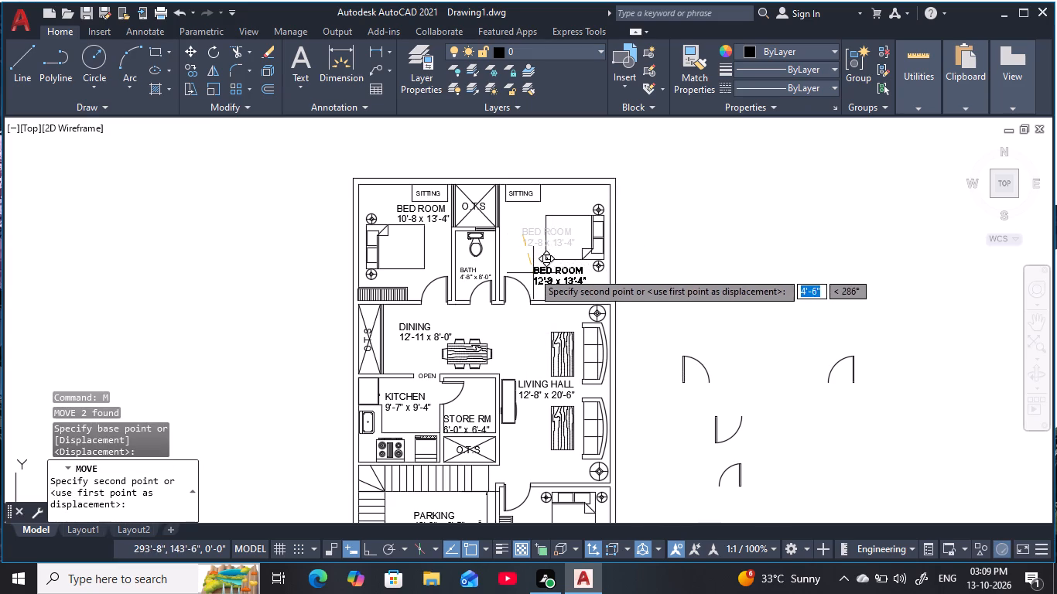
click(527, 268)
key(Escape)
key(Escape)
key(Escape)
key(Escape)
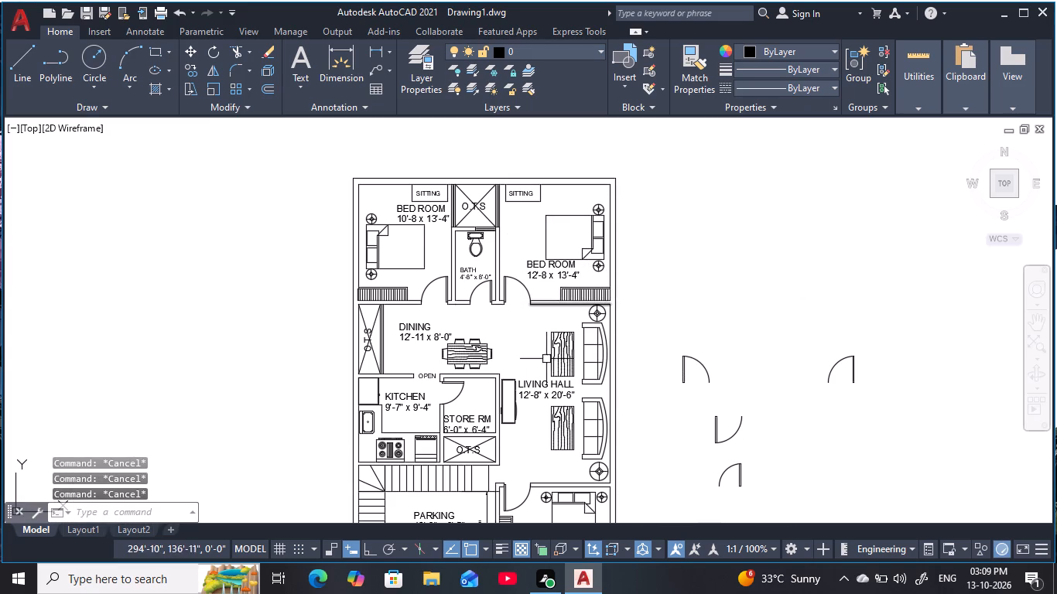
key(Escape)
key(Escape)
Draw a circle of radius 2' in the empty space outside the wall beside the 12'-8" x 9'-0" bedroom.
middle_drag(515, 411, 534, 329)
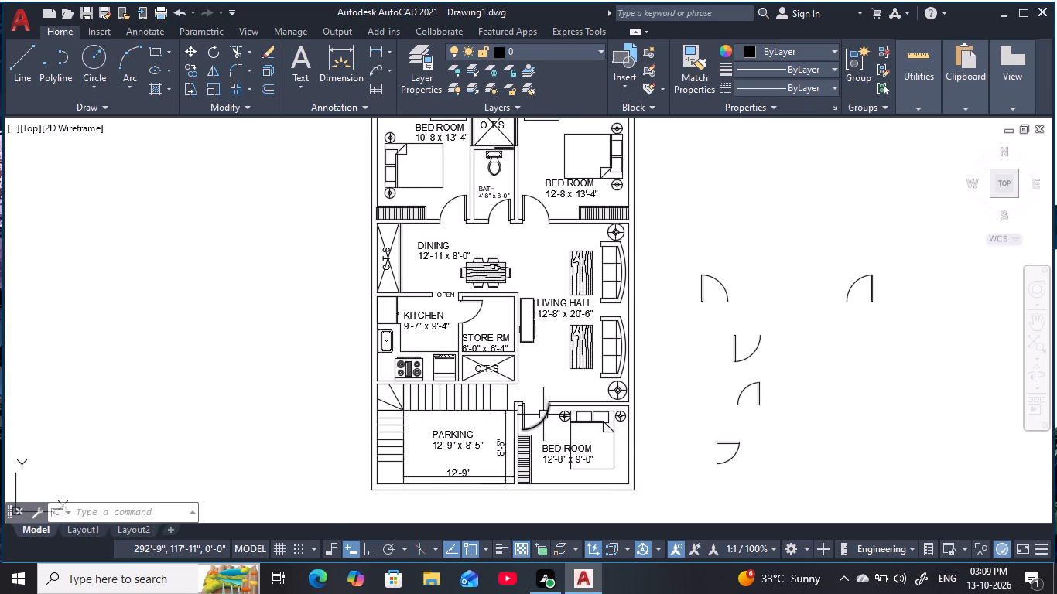
scroll(527, 407, up, 1)
middle_drag(528, 405, 529, 371)
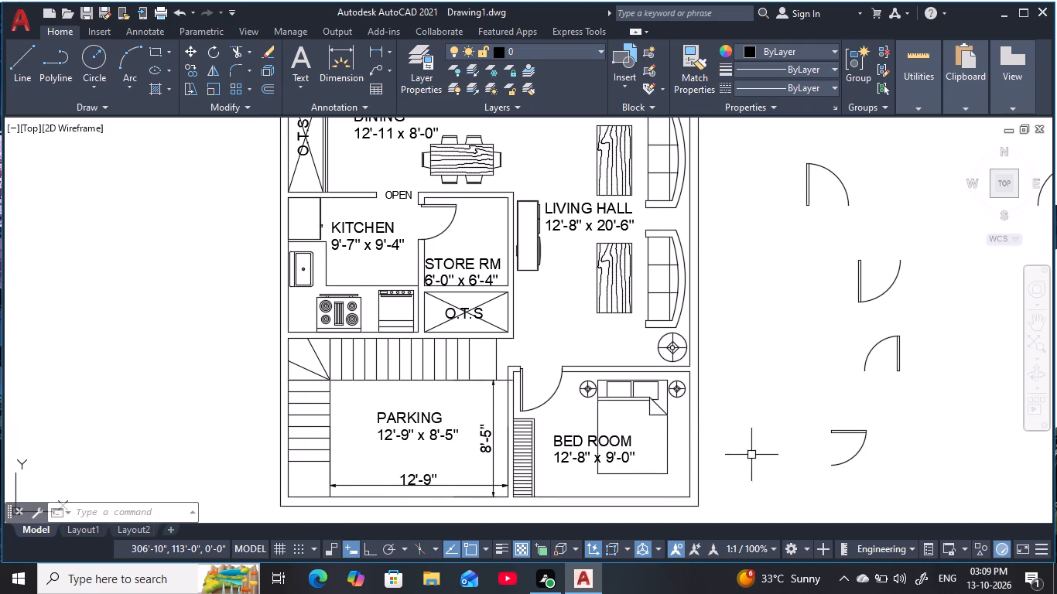
scroll(729, 418, up, 1)
middle_drag(728, 417, 679, 339)
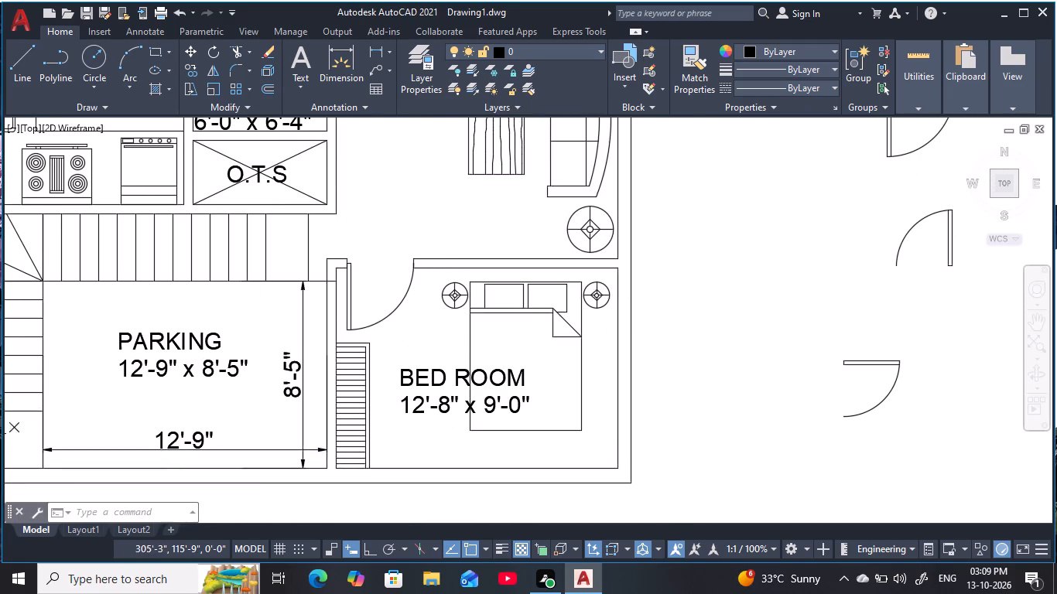
scroll(660, 310, down, 1)
middle_drag(660, 310, 635, 282)
key(Escape)
key(Escape)
key(Escape)
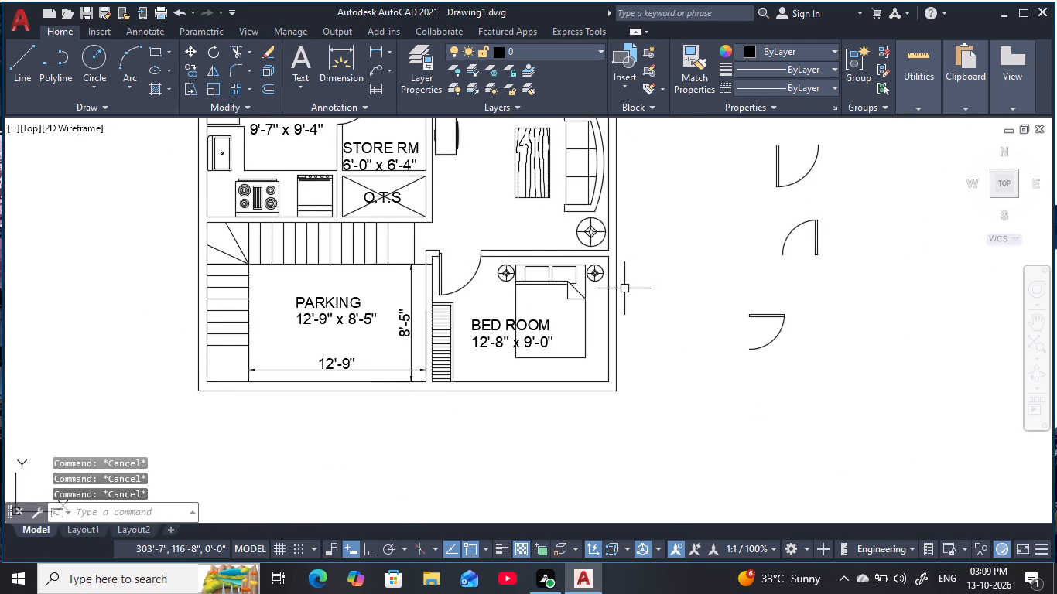
key(c)
key(space)
click(671, 258)
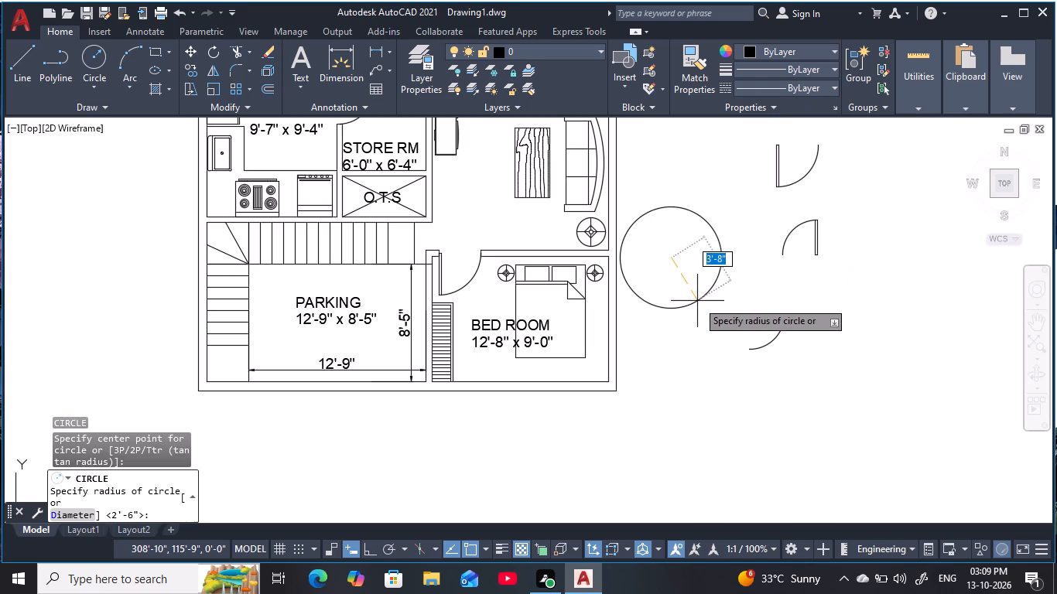
key(2)
text(')
key(space)
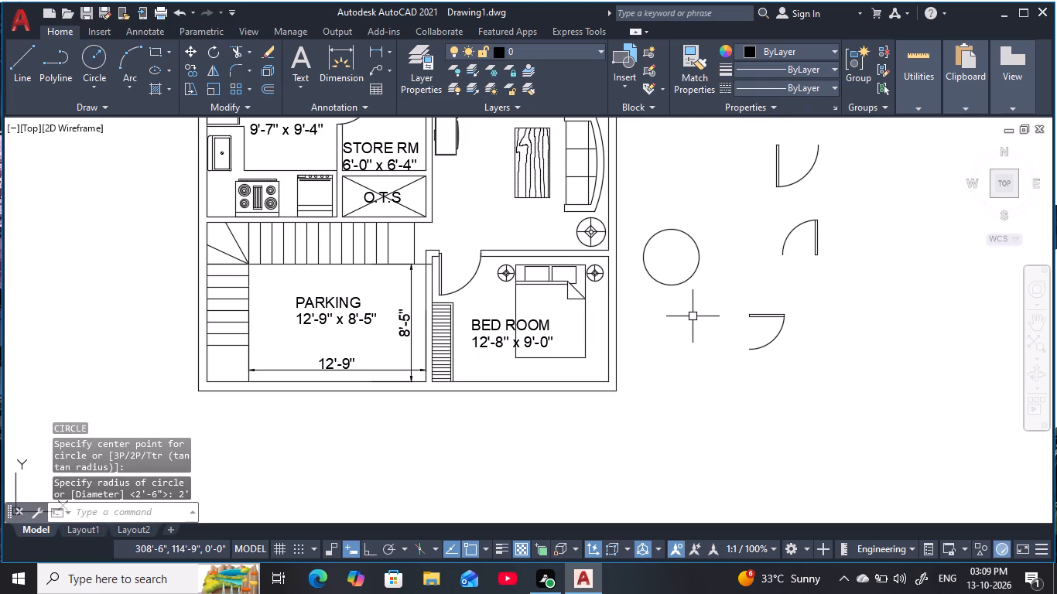
key(Escape)
key(Escape)
key(Escape)
key(Escape)
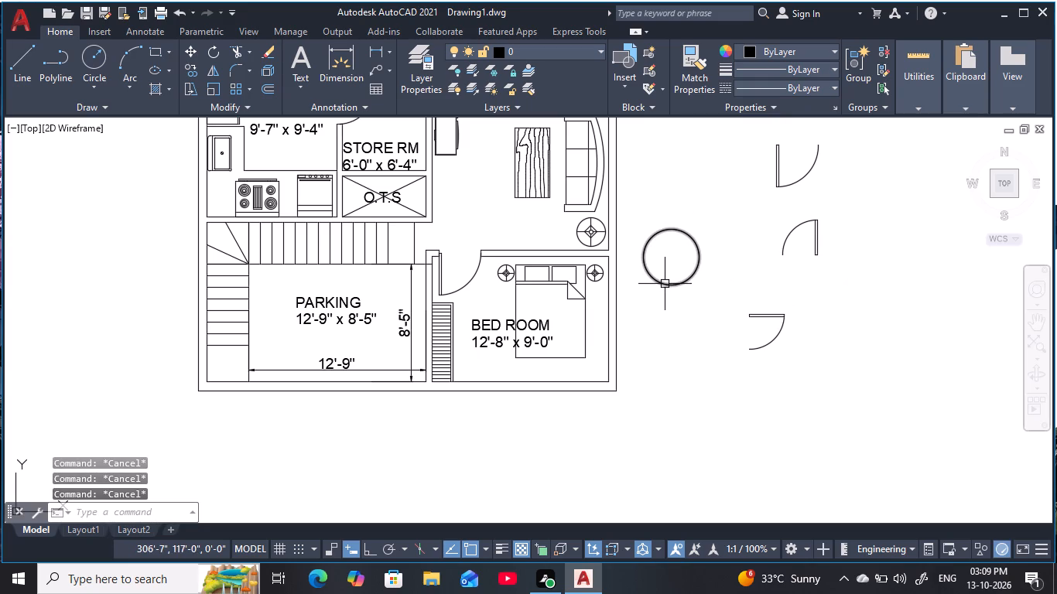
Draw connected lines from the circle's top quadrant to its centre and on to its right quadrant.
text(L)
key(space)
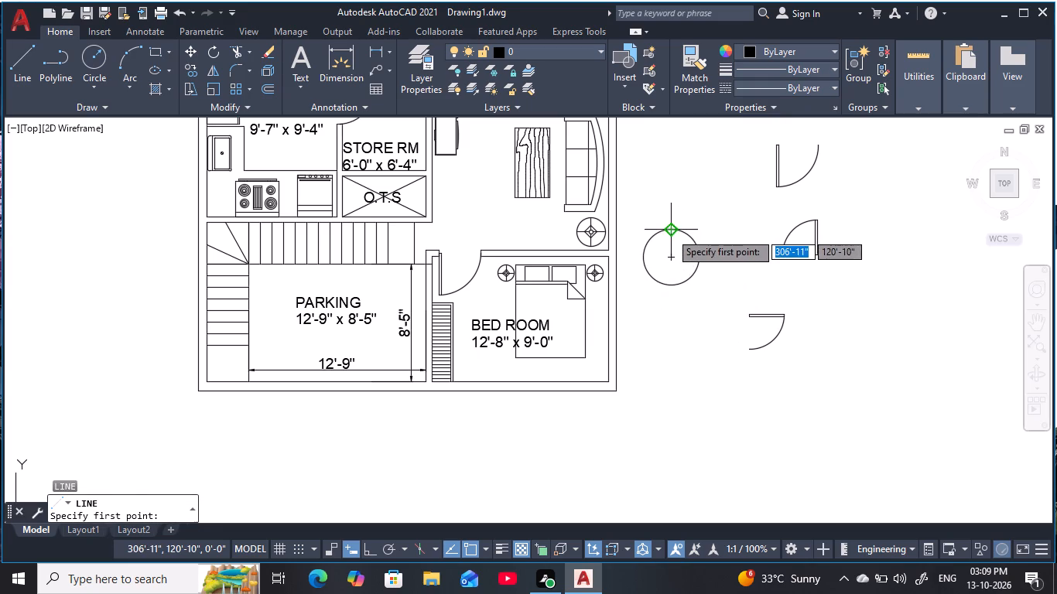
click(670, 232)
click(674, 261)
click(700, 261)
key(Escape)
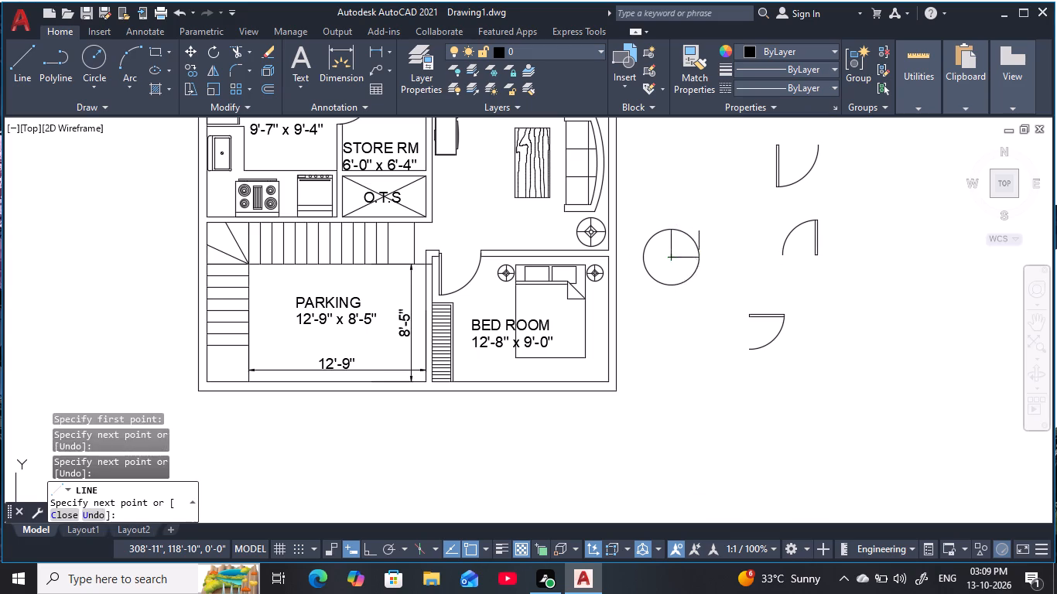
key(Escape)
key(Escape)
key(Escape)
key(Escape)
key(Escape)
key(Escape)
key(Escape)
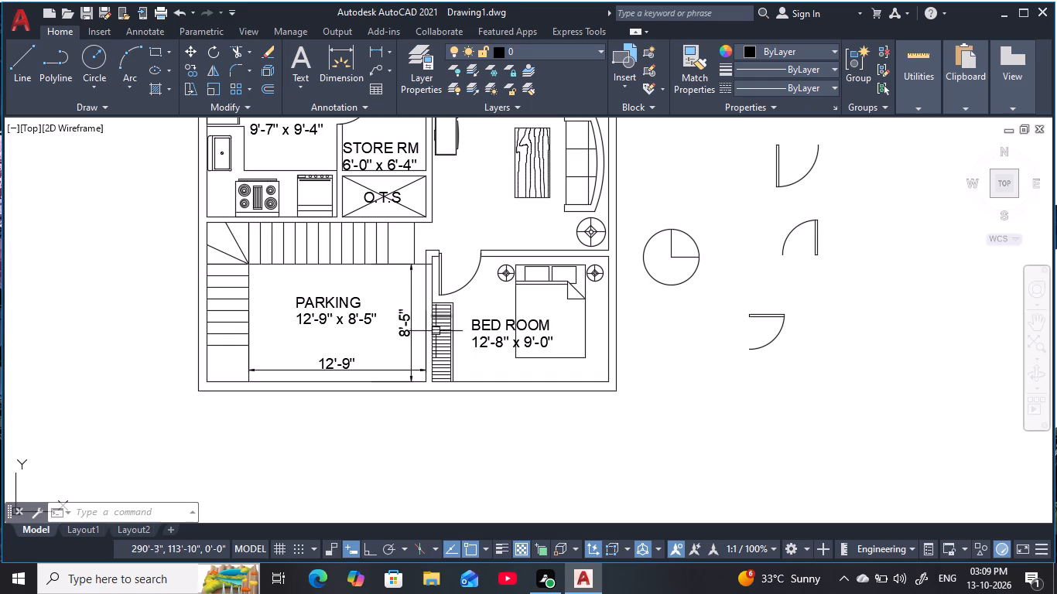
Offset the horizontal radius line 2" upward, into the circle's upper quarter, for the door leaf thickness.
key(o)
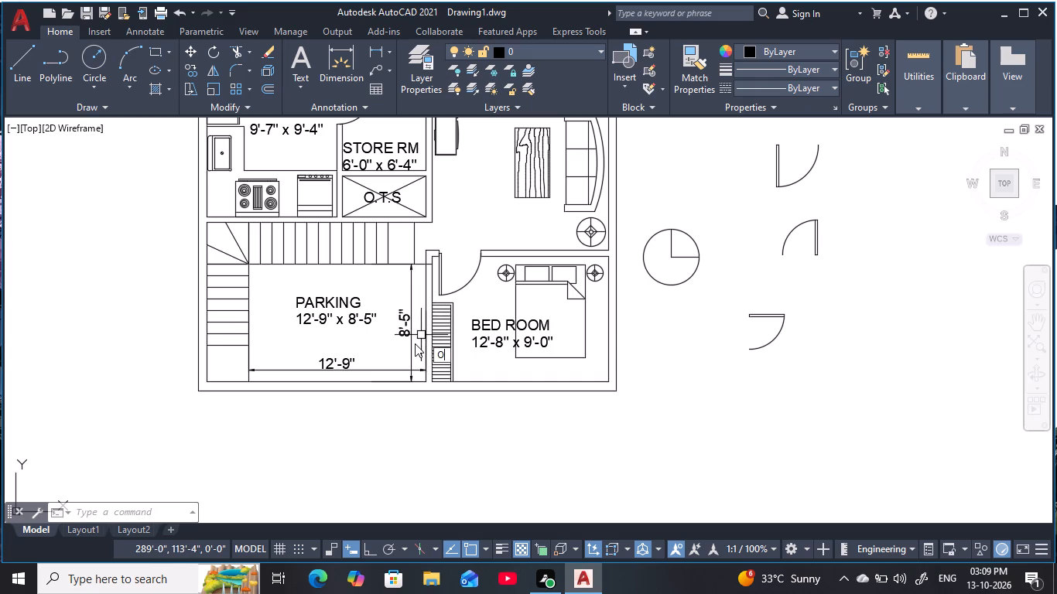
key(space)
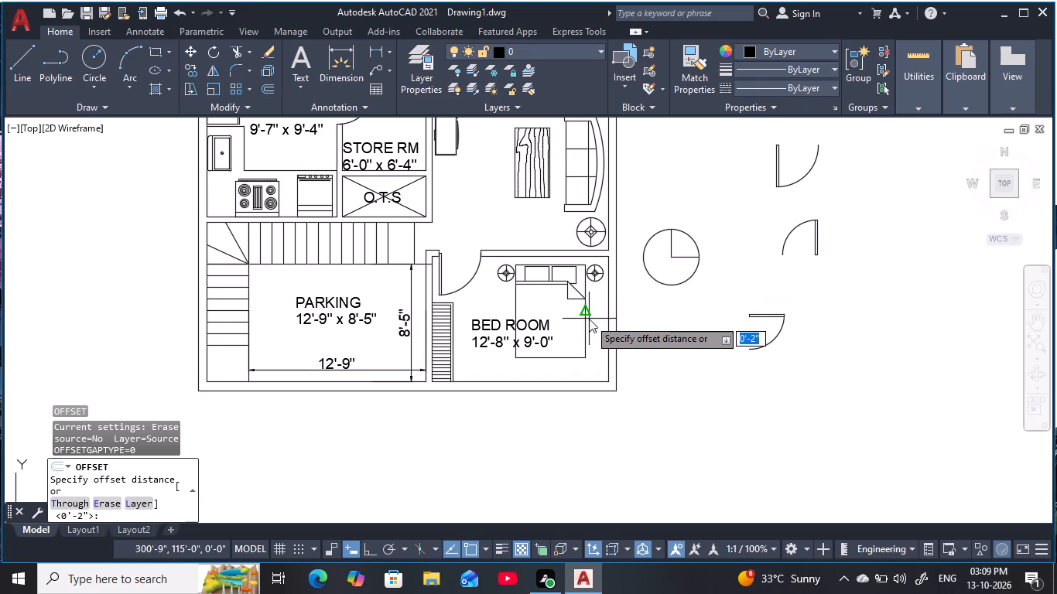
key(2)
key(space)
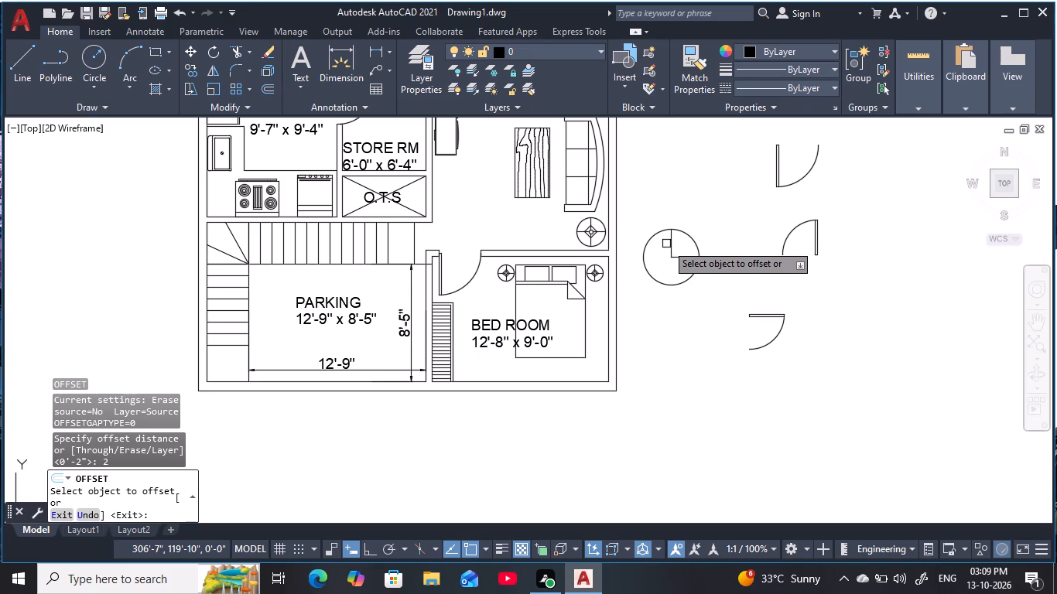
click(682, 255)
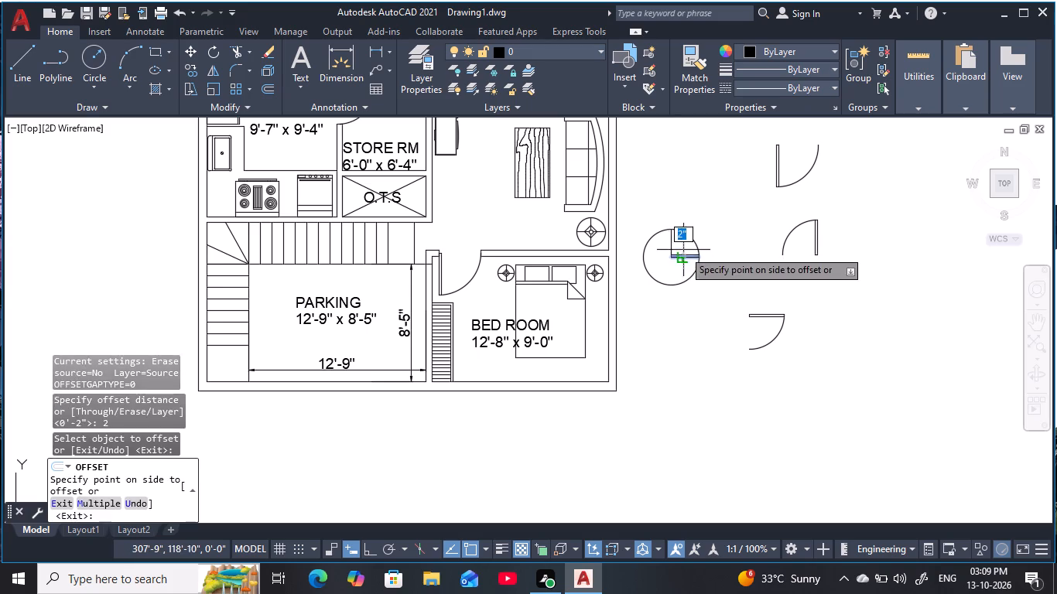
click(684, 247)
key(Escape)
key(Escape)
key(Escape)
key(Escape)
key(Escape)
key(Escape)
key(Escape)
key(Escape)
key(Escape)
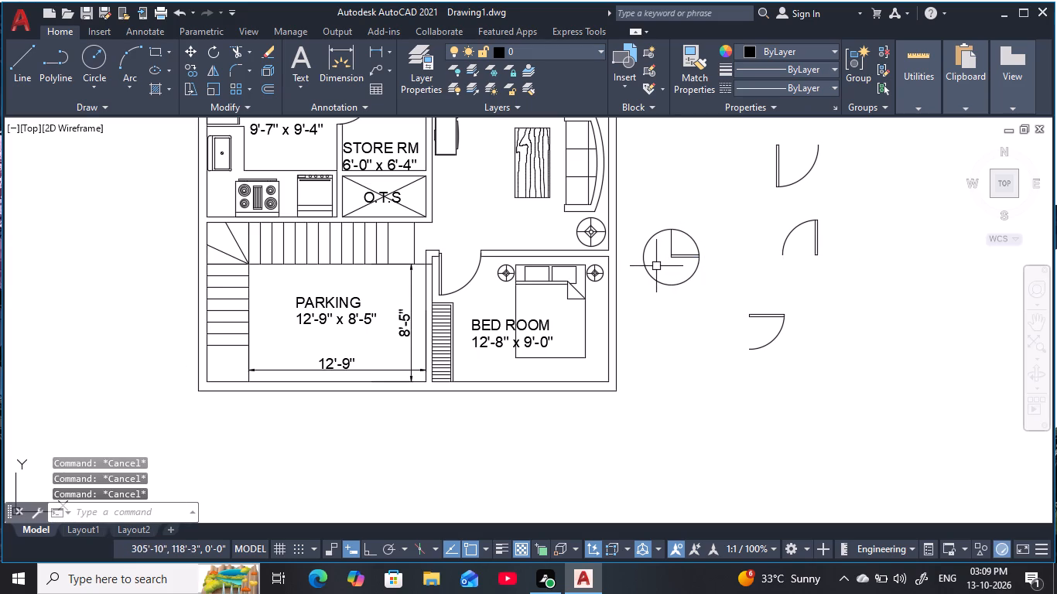
key(Escape)
Trim the circle and its vertical radius line, leaving a quarter-arc swing with the two-line door leaf.
key(t)
key(r)
key(space)
click(638, 236)
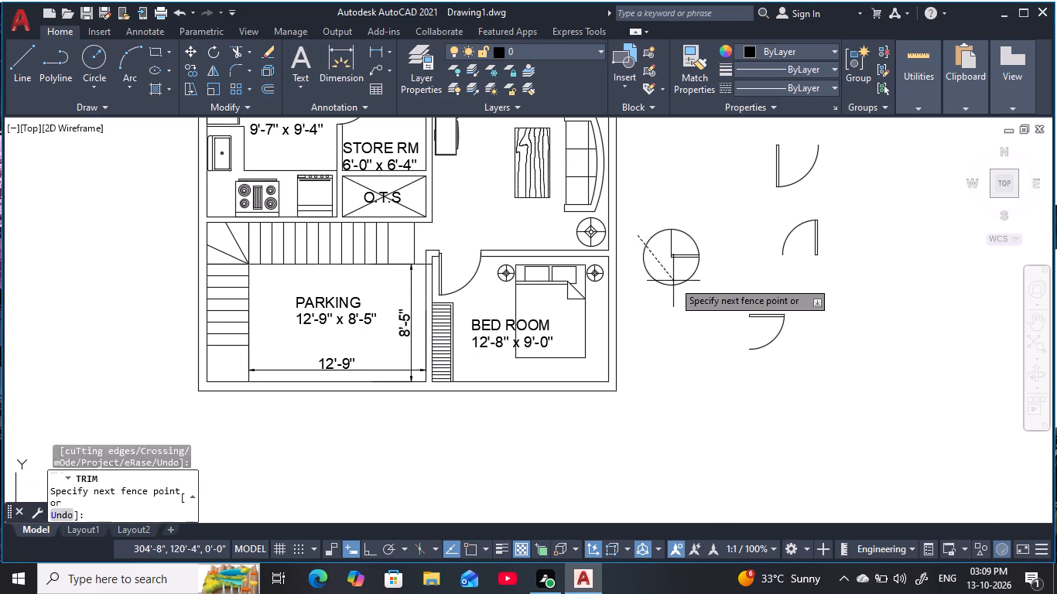
click(691, 308)
click(683, 245)
click(660, 247)
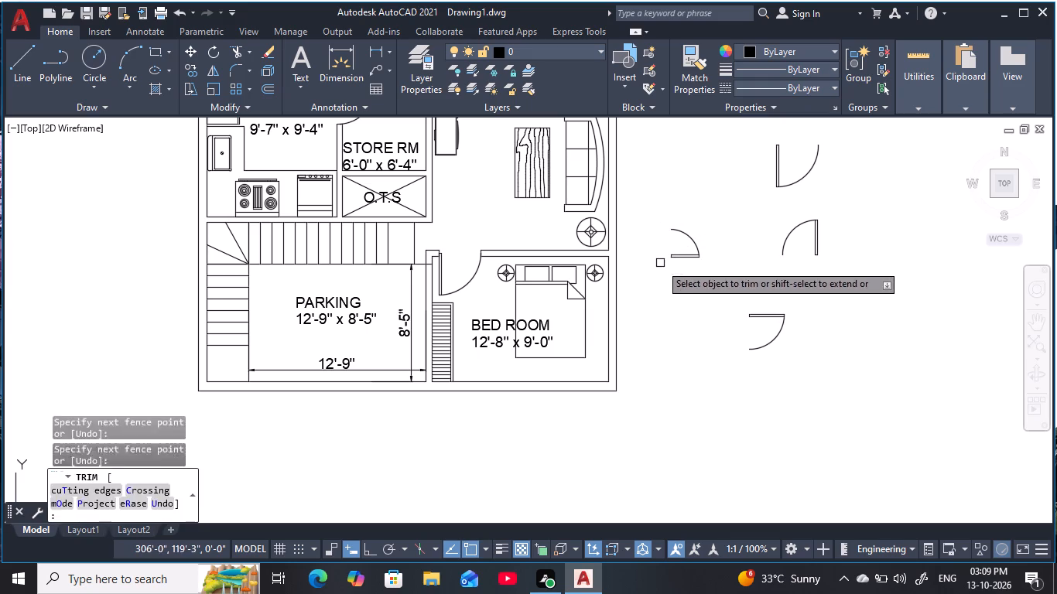
key(Escape)
key(Escape)
key(Escape)
key(Escape)
key(Escape)
key(Escape)
key(Escape)
key(Escape)
scroll(706, 237, up, 2)
middle_click(706, 237)
key(Escape)
key(Escape)
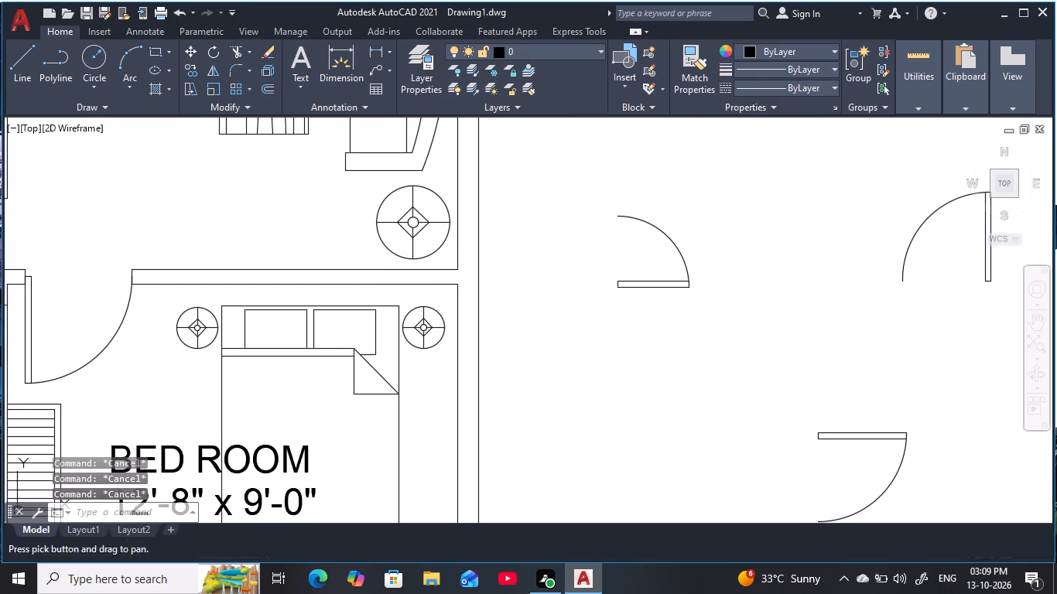
Copy the small door symbol from its arc's upper end into the opening between the staircase and the living hall.
click(545, 189)
click(735, 347)
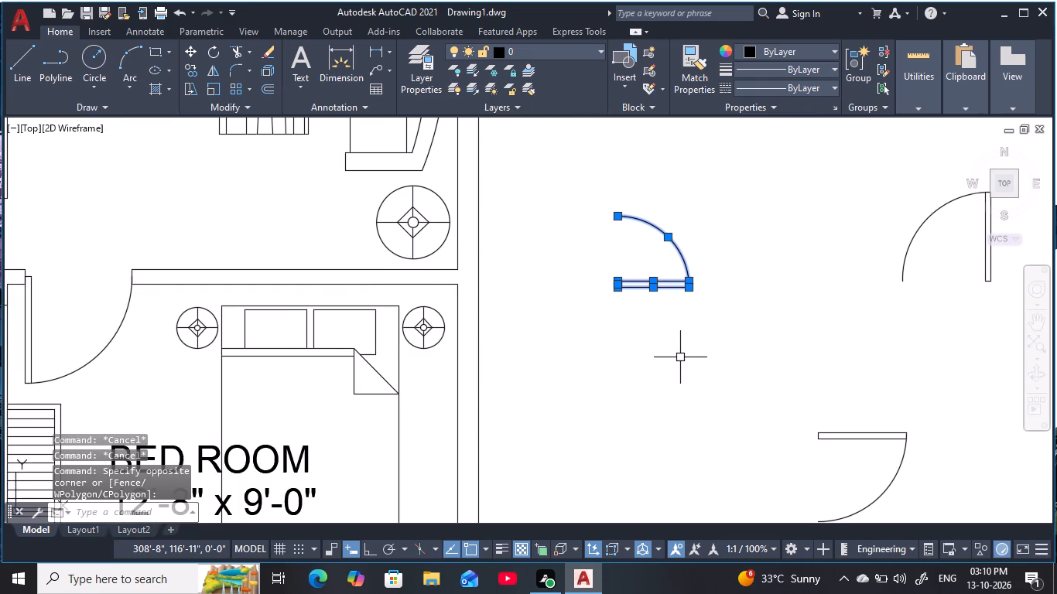
key(c)
key(o)
key(space)
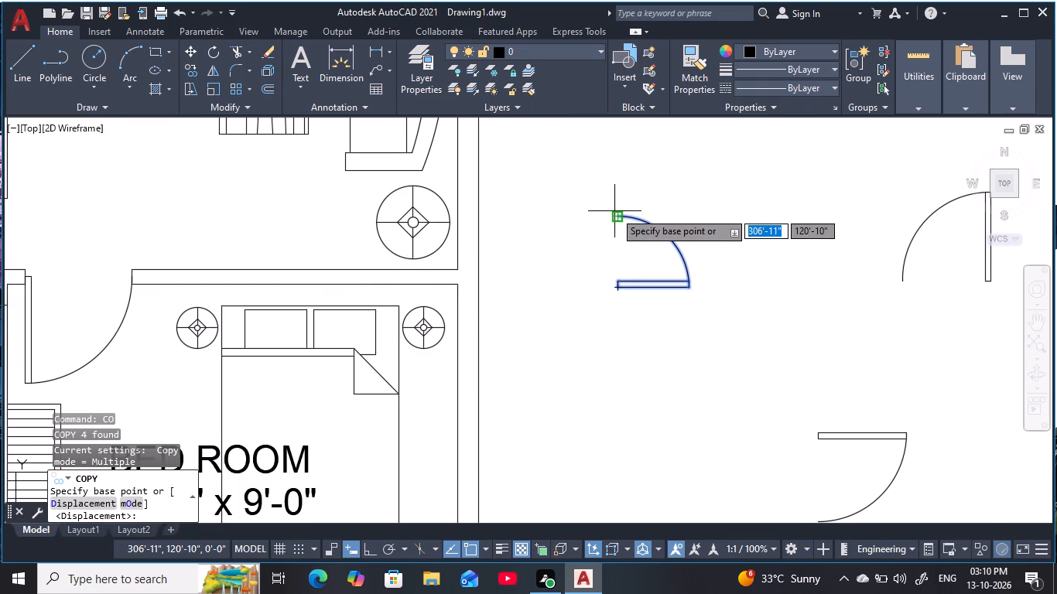
click(615, 212)
middle_drag(547, 232, 843, 217)
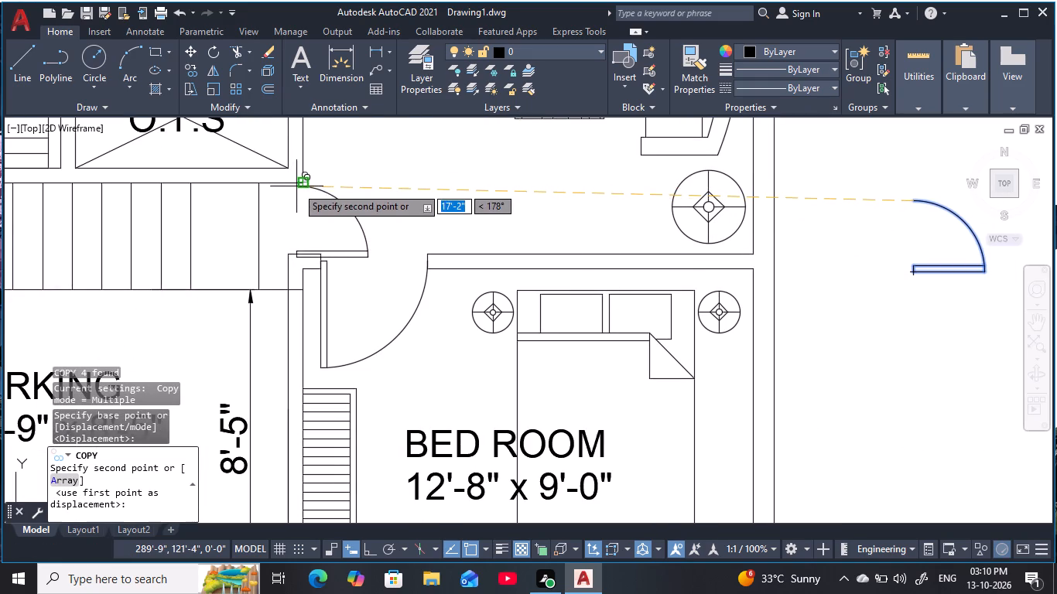
scroll(292, 183, up, 1)
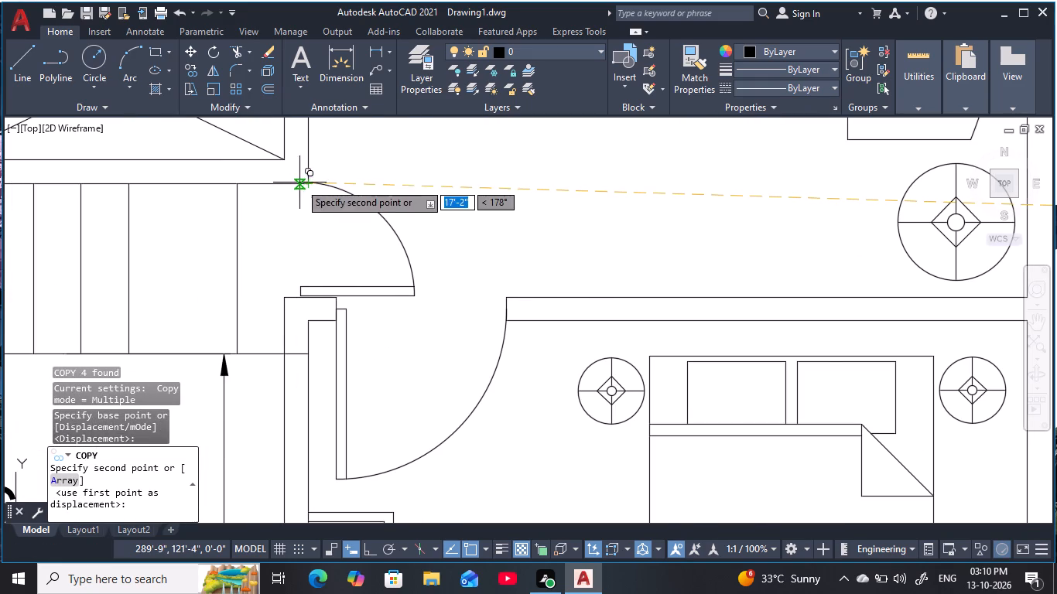
click(295, 185)
key(Escape)
key(Escape)
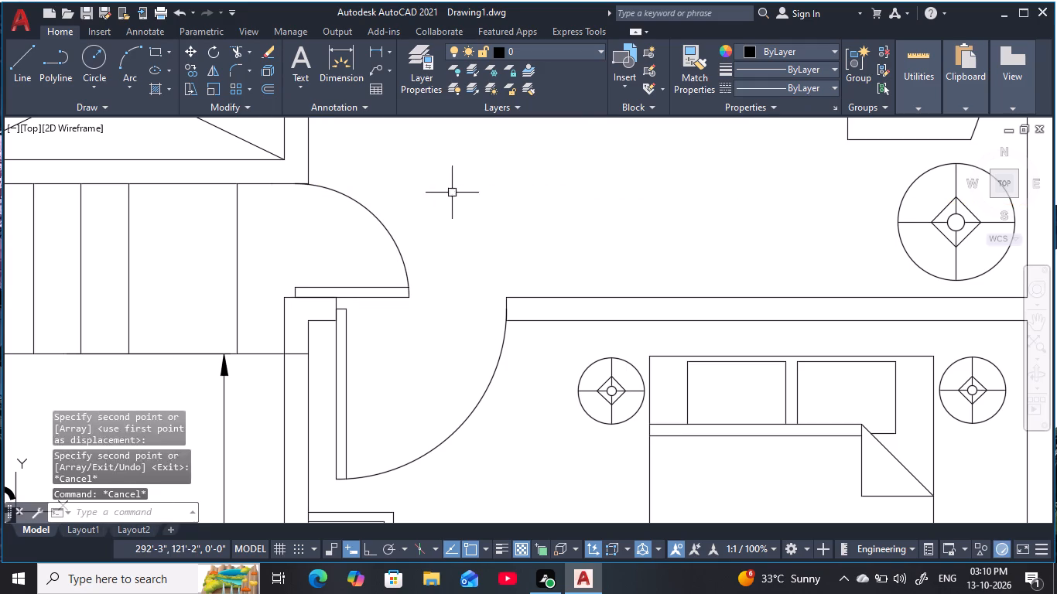
key(Escape)
key(Escape)
key(Escape)
Review the lower part of the plan around the staircase doorway, parking, bedroom and kitchen.
scroll(436, 222, down, 1)
middle_drag(436, 222, 448, 213)
scroll(455, 216, down, 2)
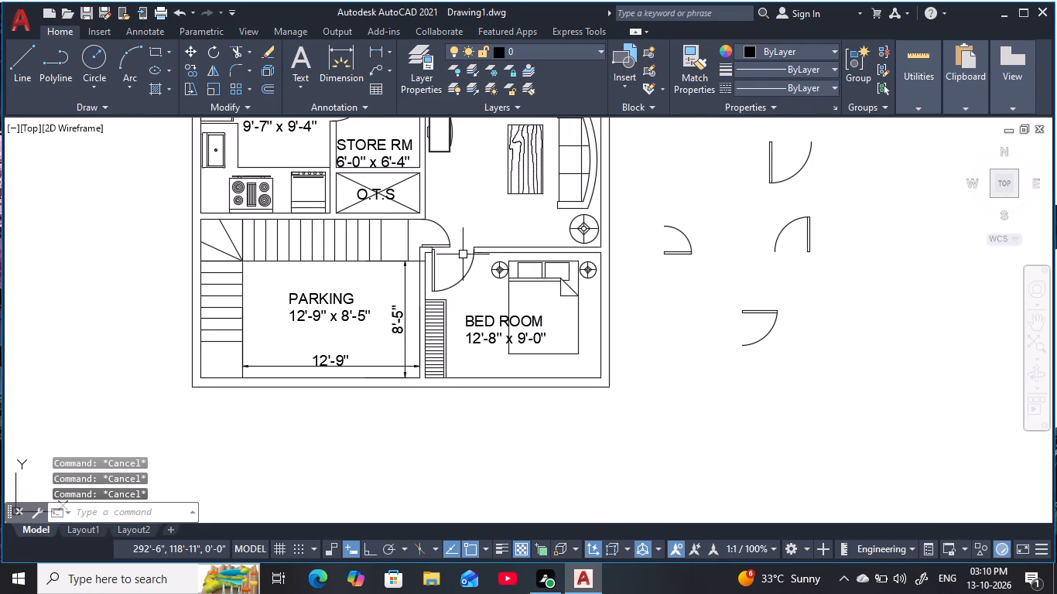
key(Escape)
key(Escape)
middle_drag(459, 268, 470, 232)
key(Escape)
key(Escape)
scroll(485, 285, down, 1)
middle_drag(487, 283, 518, 255)
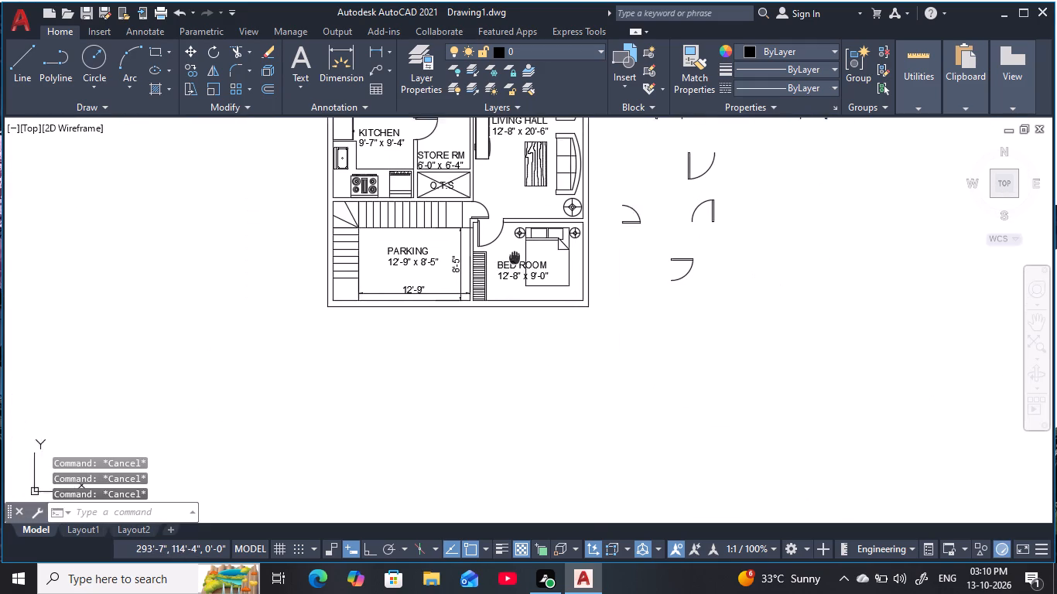
middle_drag(518, 255, 526, 261)
key(Escape)
key(Escape)
key(Escape)
key(Escape)
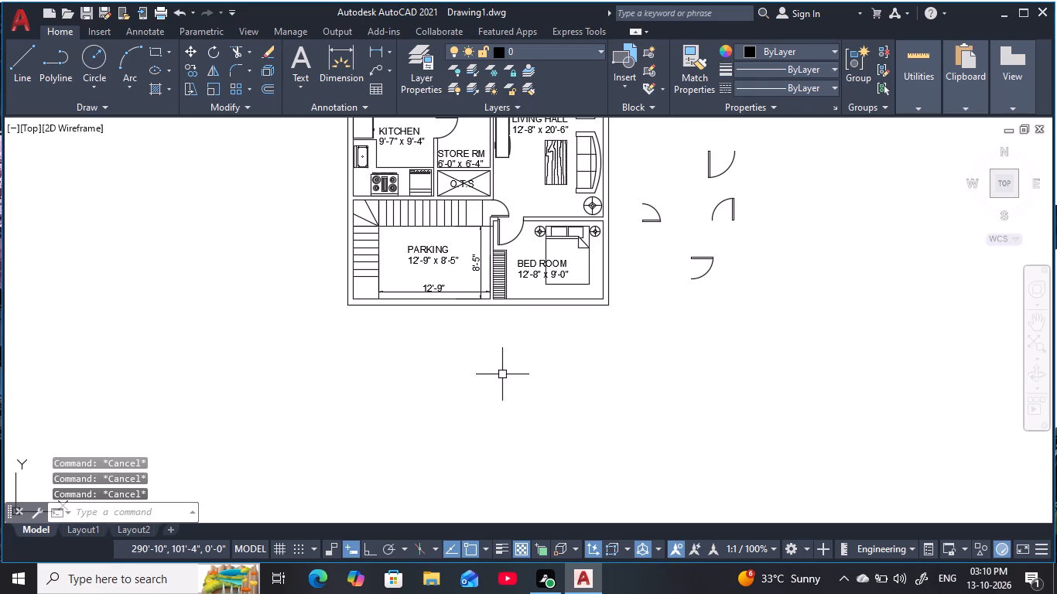
scroll(423, 213, up, 1)
middle_drag(423, 213, 576, 329)
scroll(575, 329, up, 1)
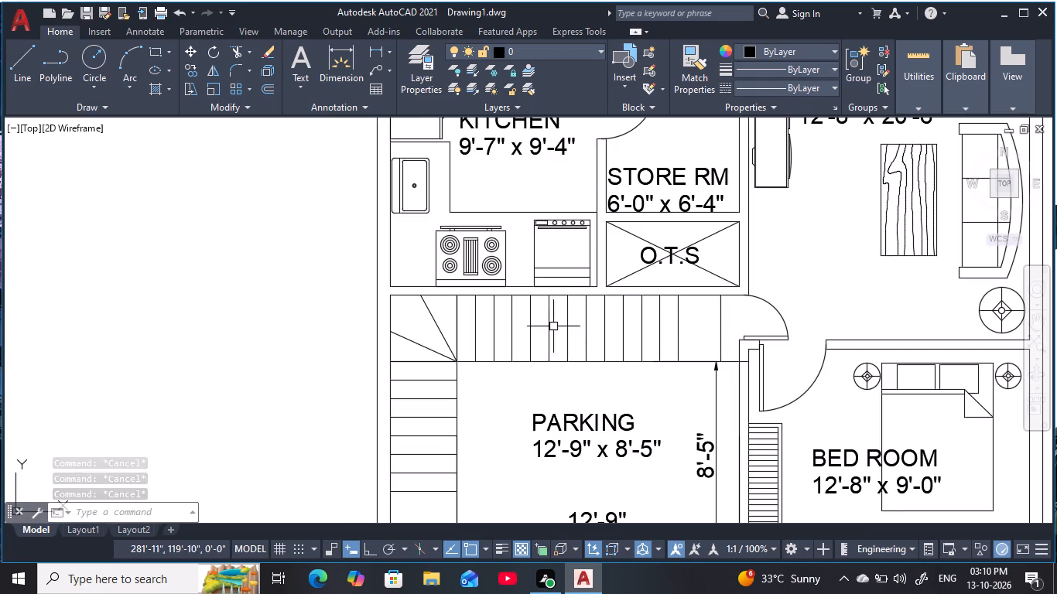
scroll(520, 302, up, 1)
middle_drag(520, 302, 532, 311)
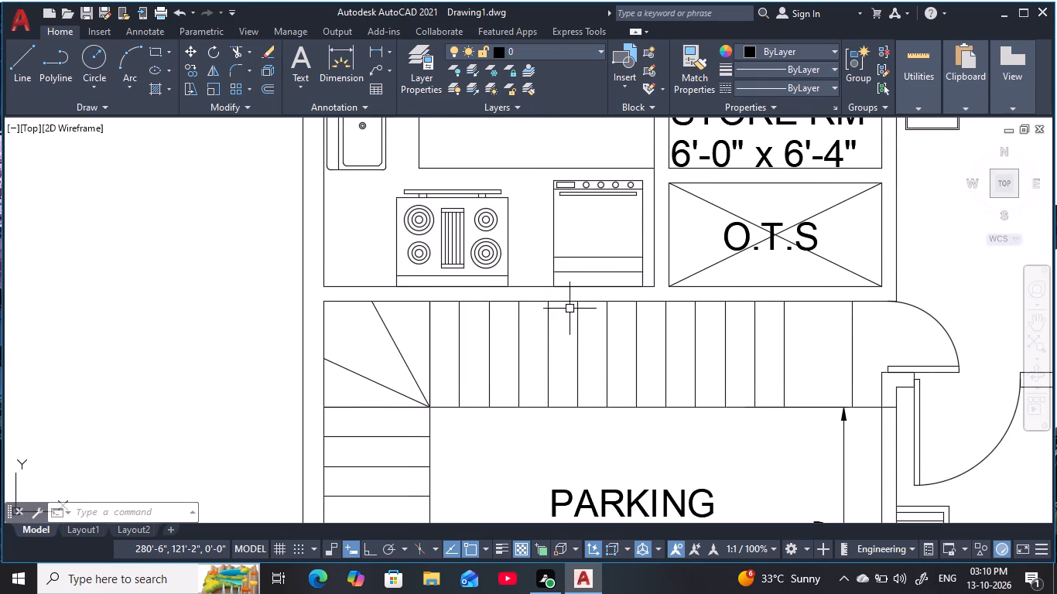
scroll(673, 286, down, 1)
middle_drag(673, 286, 610, 271)
key(Escape)
key(Escape)
key(Escape)
key(Escape)
key(Escape)
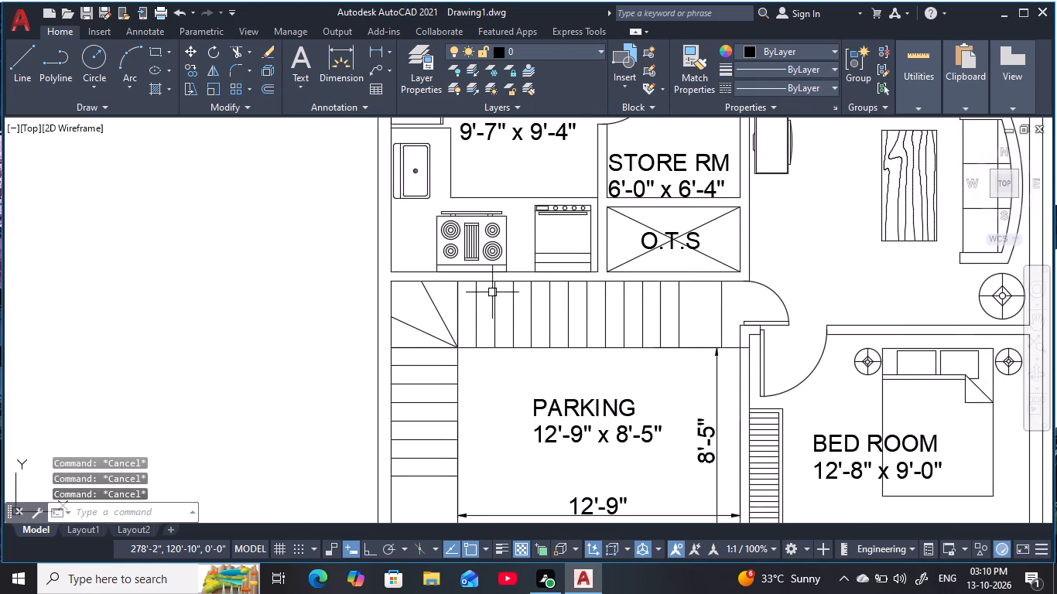
key(Escape)
key(Escape)
key(Escape)
key(Escape)
key(Escape)
key(Escape)
key(Escape)
key(Escape)
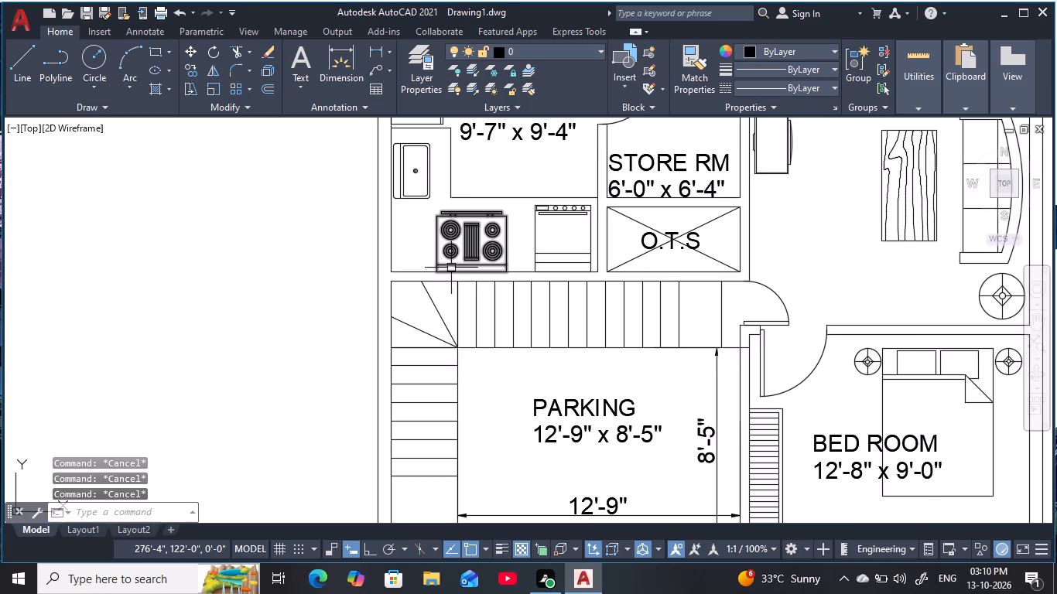
key(Escape)
Draw a short vertical line across the wall between the kitchen and staircase, just beside the stove's left edge.
scroll(451, 268, up, 2)
key(Escape)
key(Escape)
key(Escape)
key(Escape)
key(Escape)
key(Escape)
key(Escape)
key(Escape)
key(Escape)
key(Escape)
key(Escape)
key(Escape)
key(Escape)
key(Escape)
key(Escape)
key(Escape)
key(Escape)
key(Escape)
key(Escape)
key(Escape)
key(Escape)
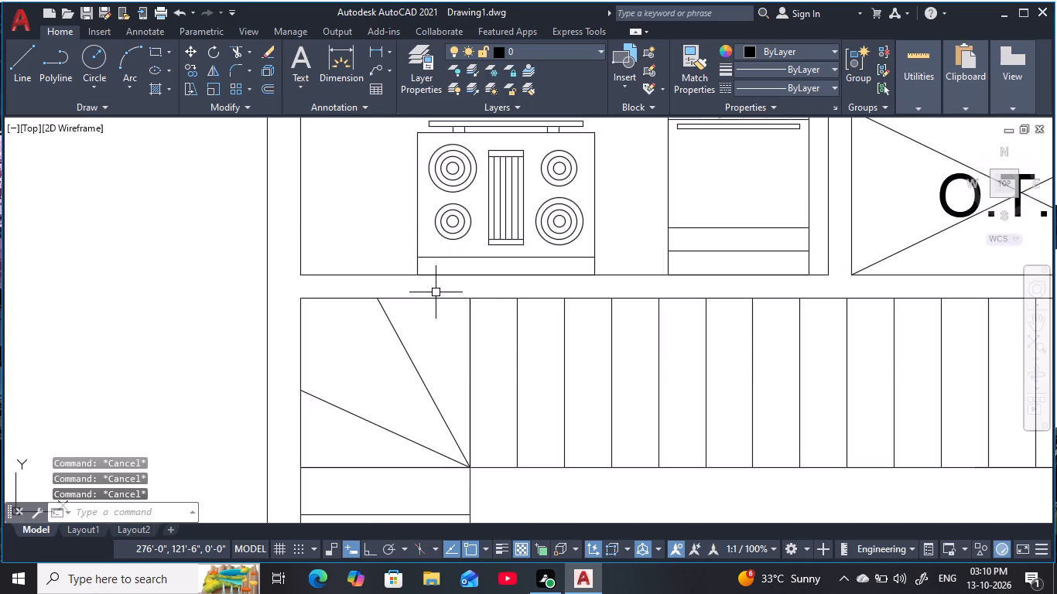
key(l)
key(space)
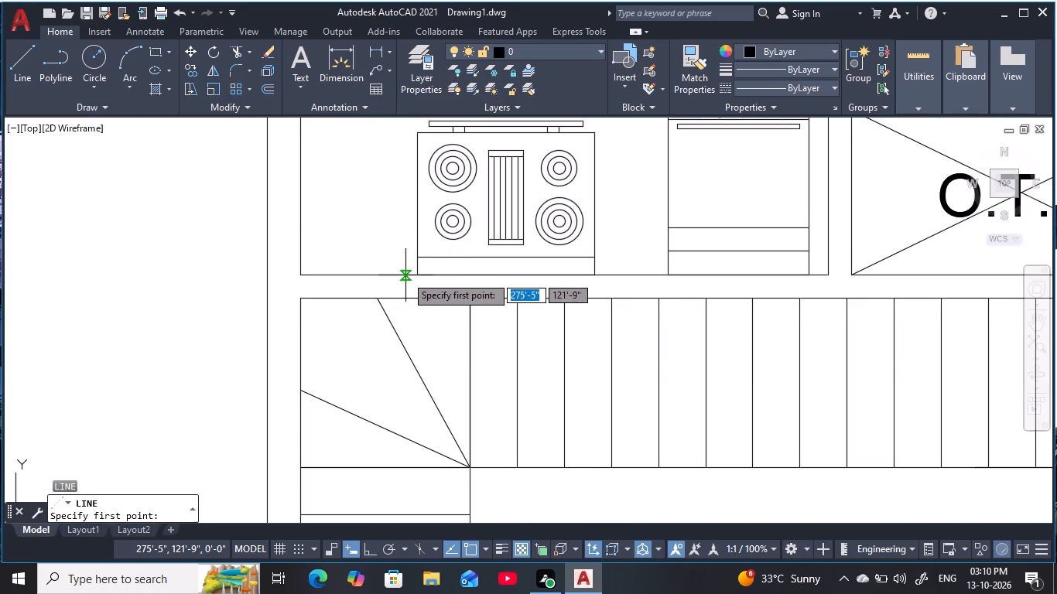
click(405, 275)
click(405, 295)
key(Escape)
key(Escape)
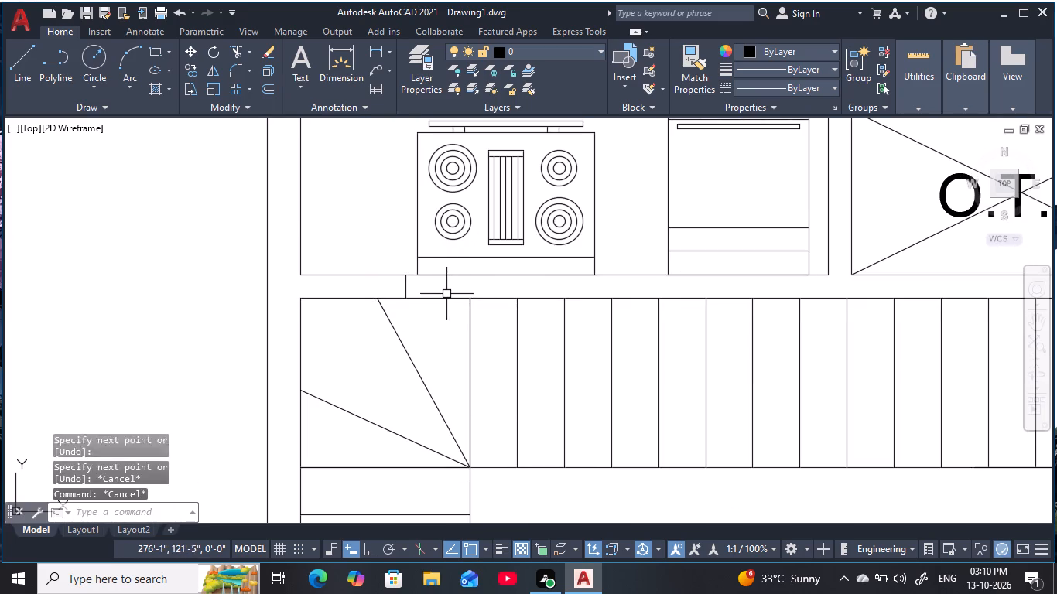
key(Escape)
key(Escape)
key(Escape)
Offset the short wall line 4' along the wall toward the oven to mark the window's other end.
key(o)
key(space)
key(4)
key(apostrophe)
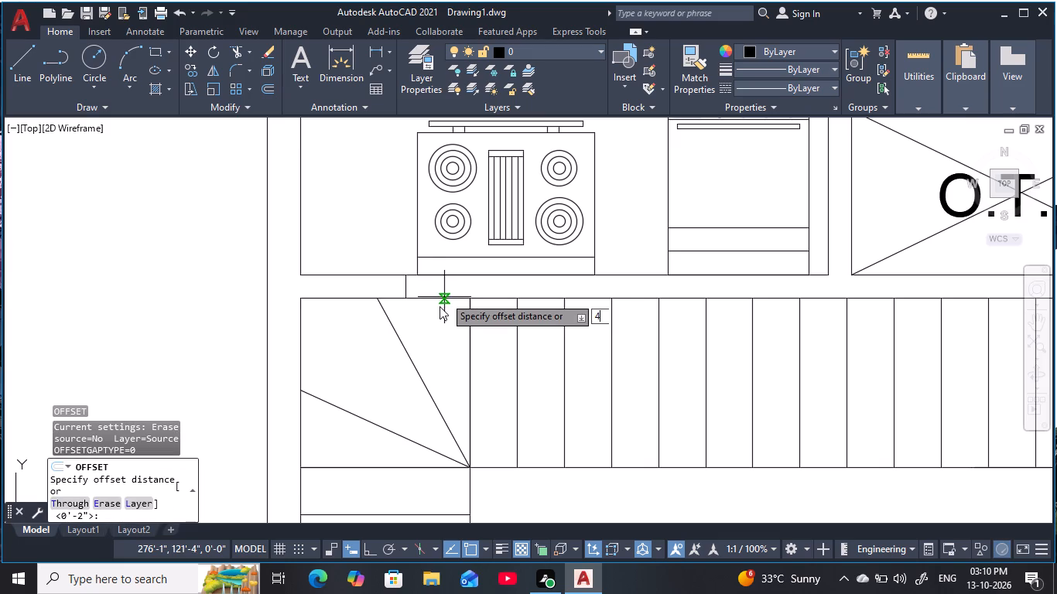
key(space)
click(406, 287)
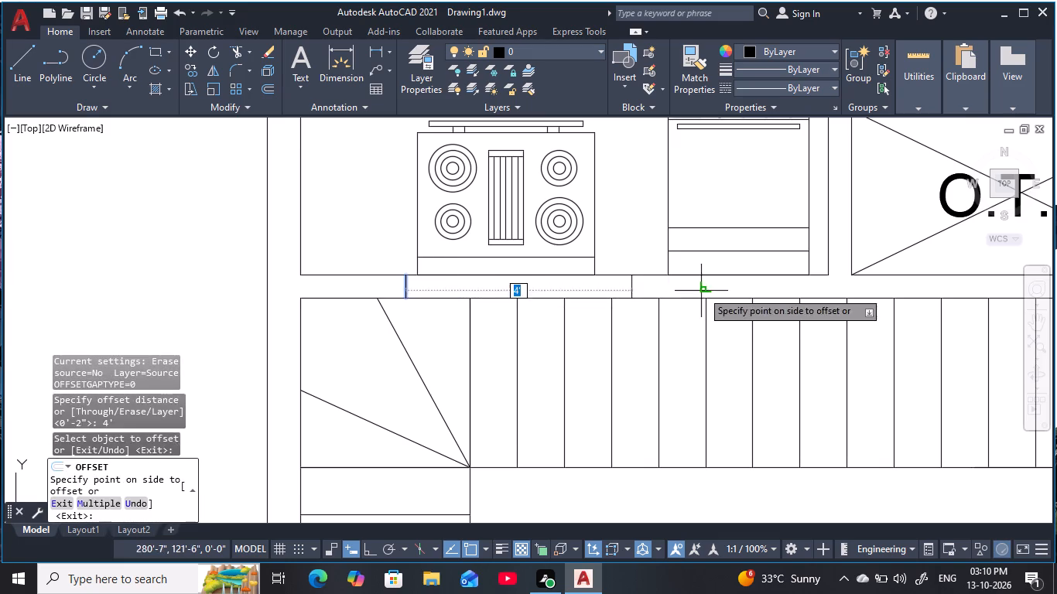
click(703, 291)
key(Escape)
key(Escape)
key(Escape)
key(Escape)
key(Escape)
key(Escape)
key(Escape)
key(Escape)
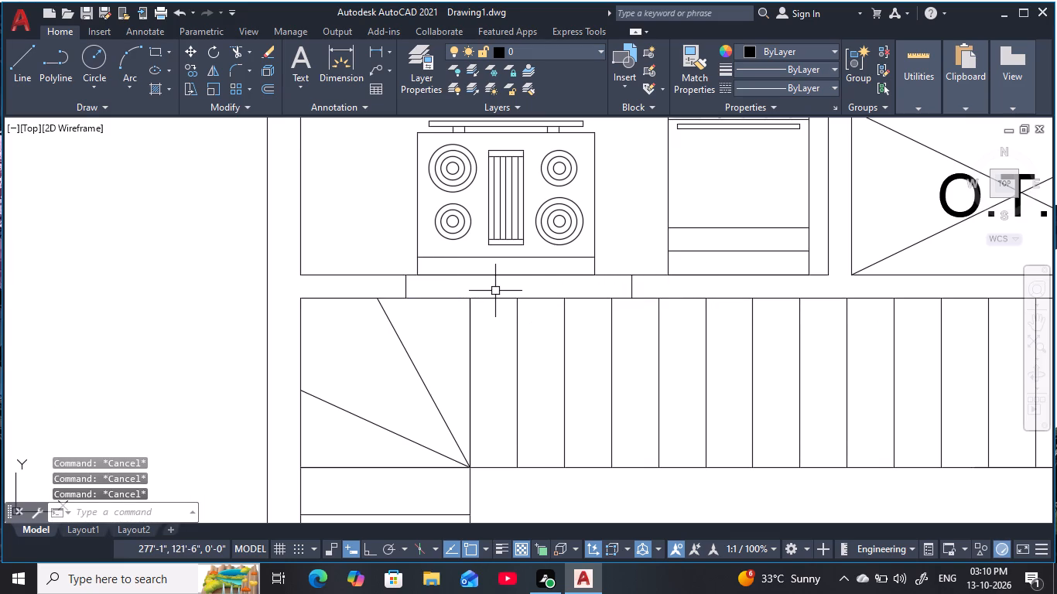
Offset both faces of the wall between the kitchen and staircase 1.5" inward, into the wall thickness.
key(o)
key(space)
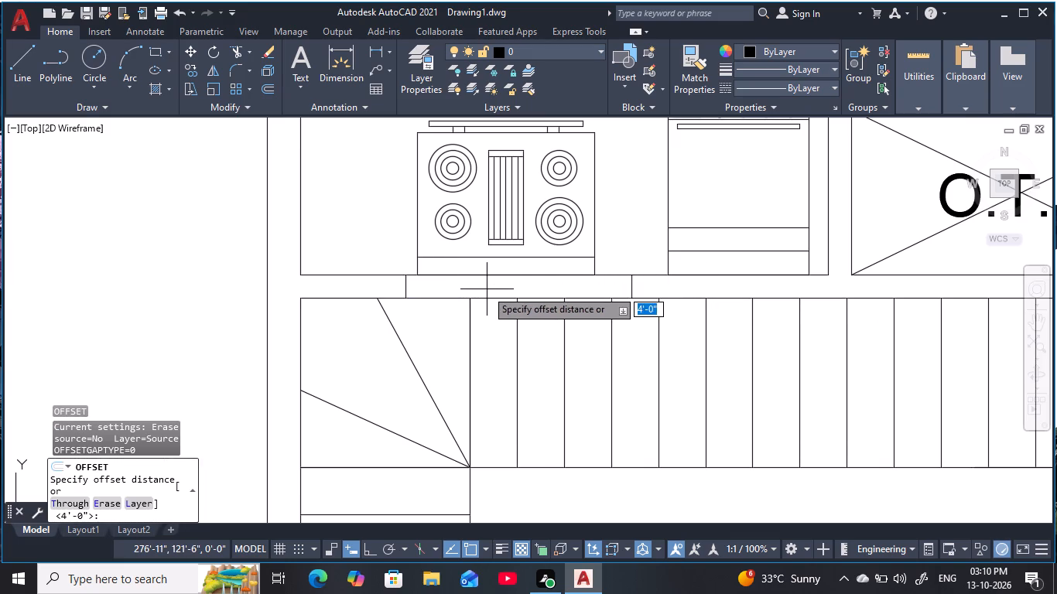
key(1)
text(.5)
key(space)
click(475, 295)
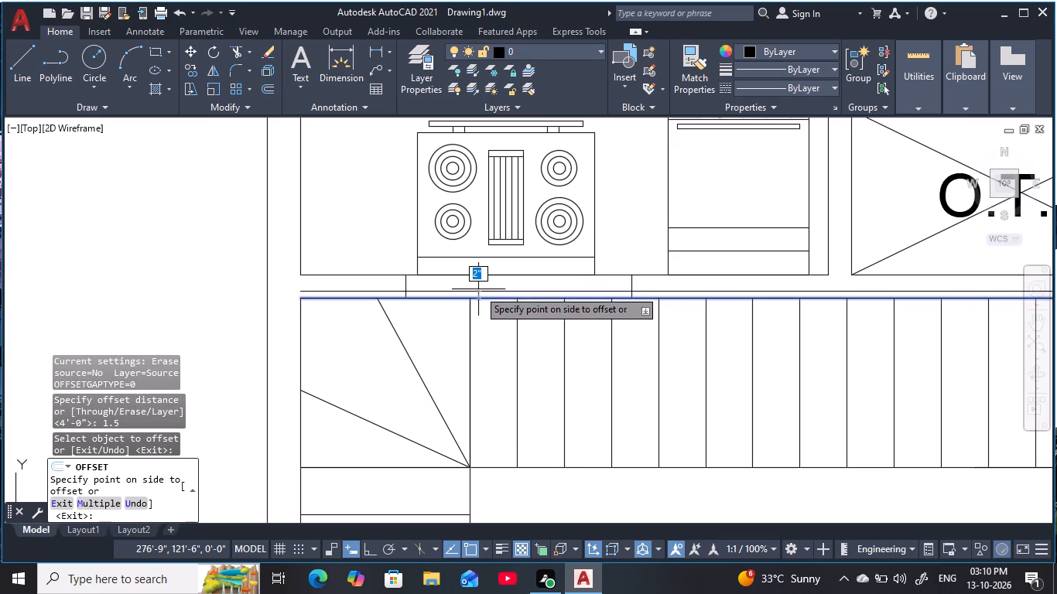
click(479, 286)
key(space)
key(space)
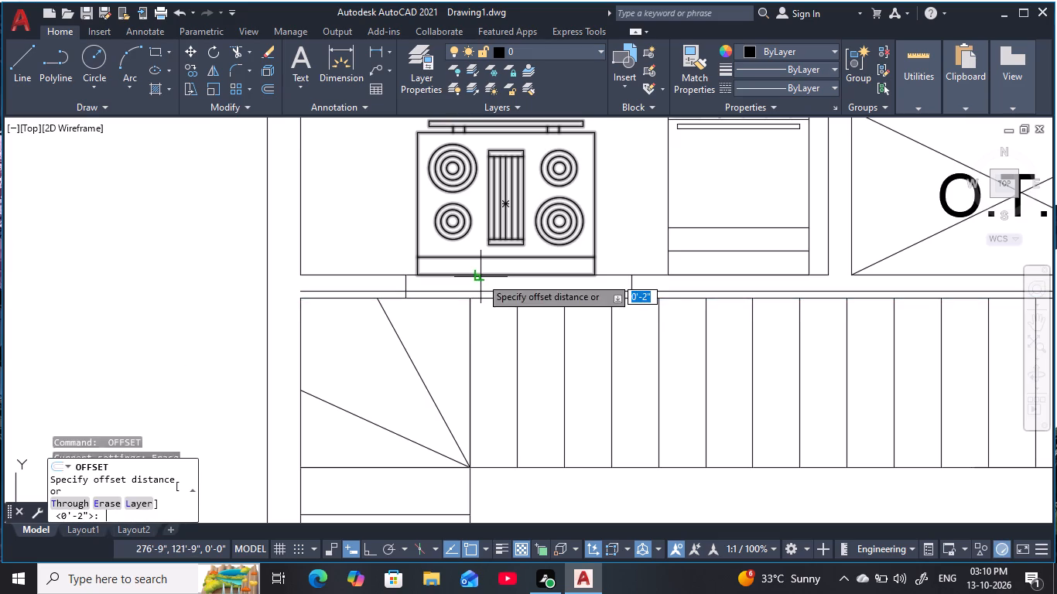
key(space)
click(614, 273)
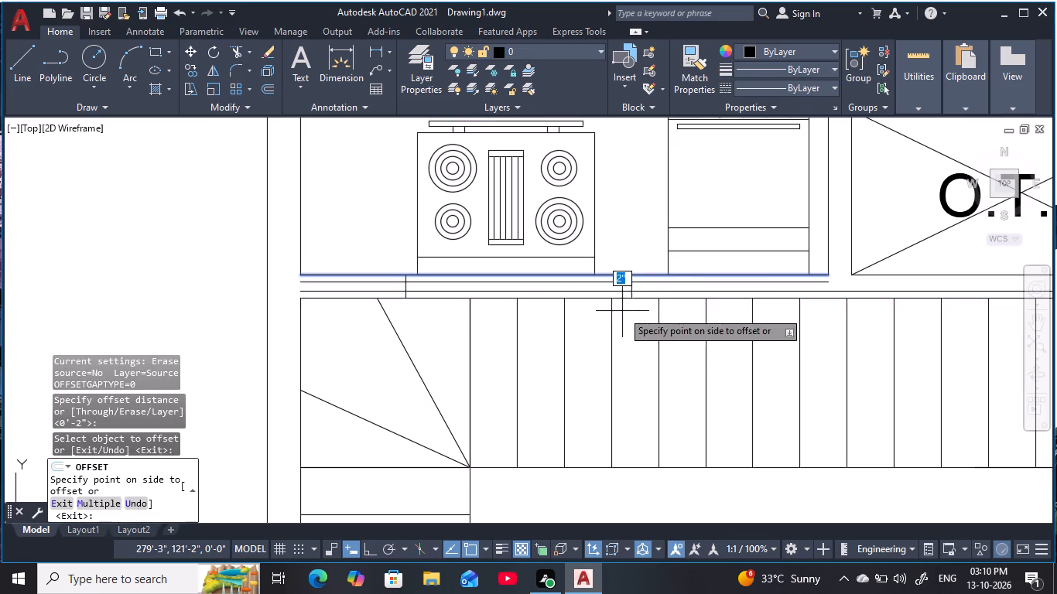
click(622, 311)
key(Escape)
key(Escape)
key(Escape)
key(Escape)
key(Escape)
Trim the inner wall lines beyond both ends of the window in the wall between the kitchen and staircase.
text(TR)
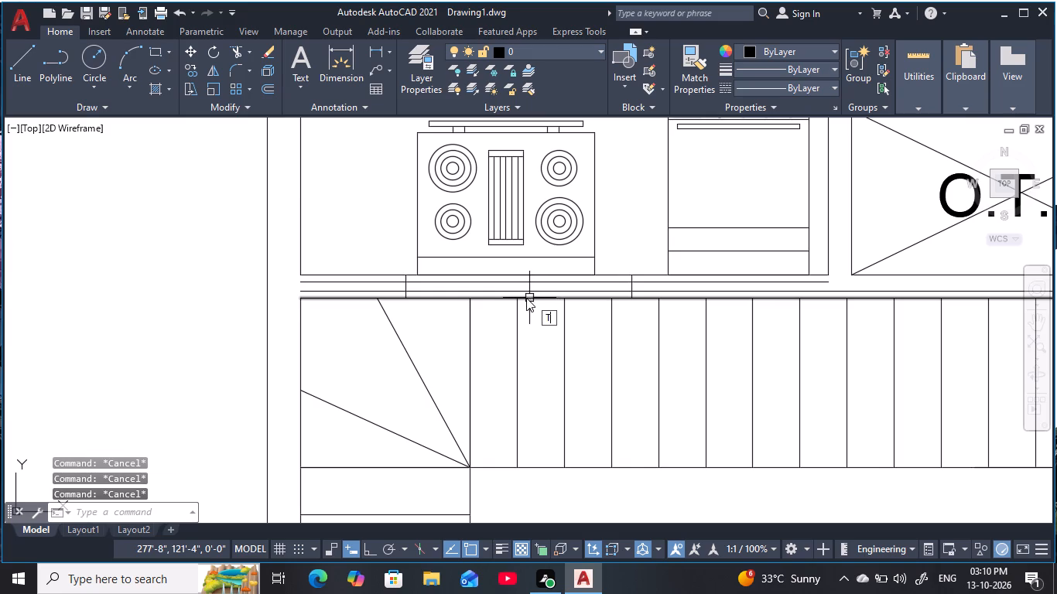
key(space)
click(379, 282)
click(383, 288)
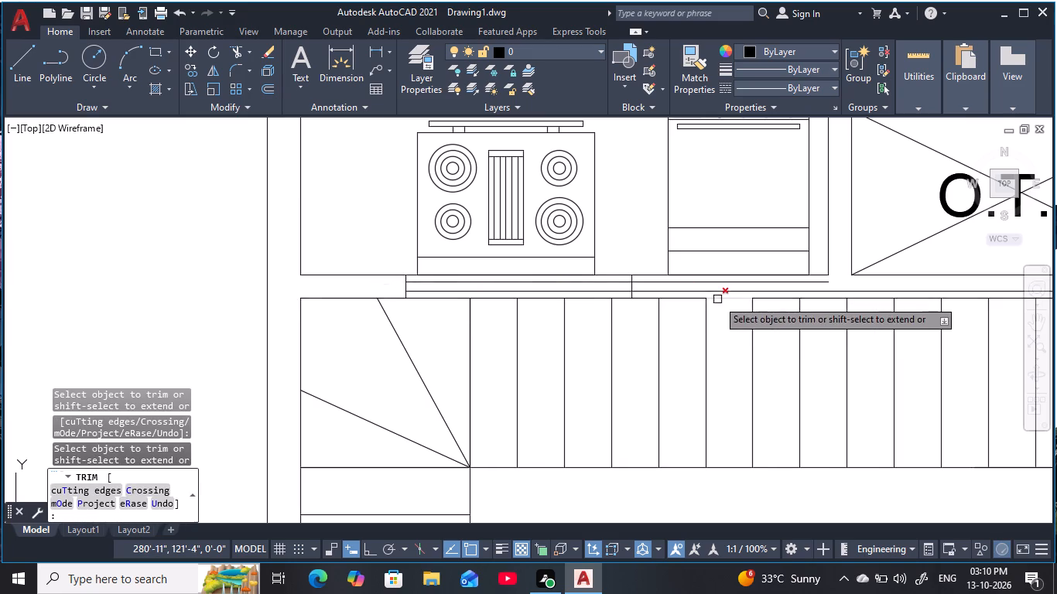
click(717, 288)
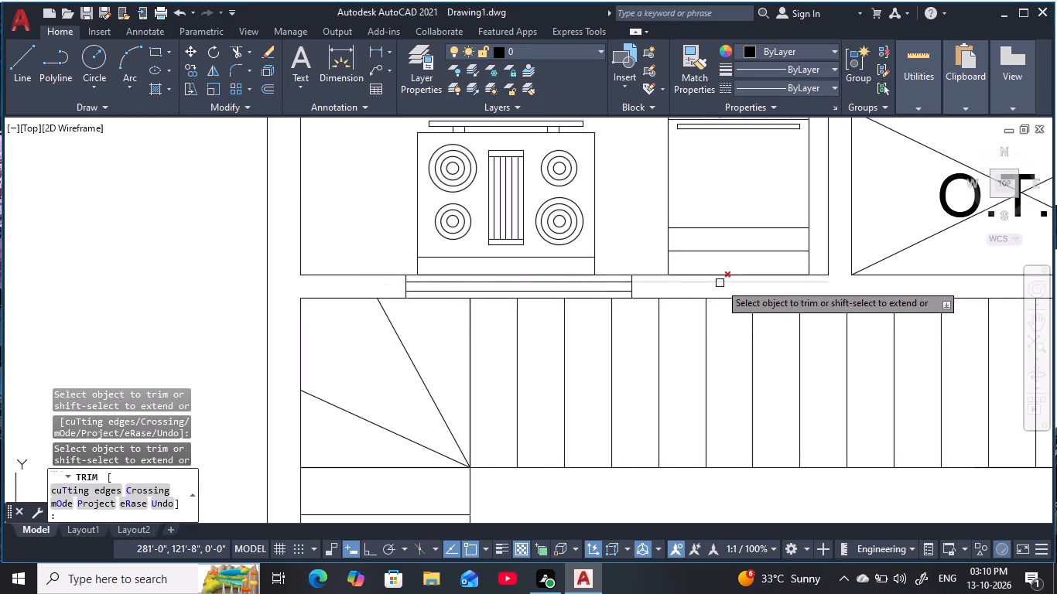
click(720, 283)
key(Escape)
scroll(709, 302, down, 1)
key(Escape)
key(Escape)
key(Escape)
key(Escape)
key(Escape)
key(Escape)
key(Escape)
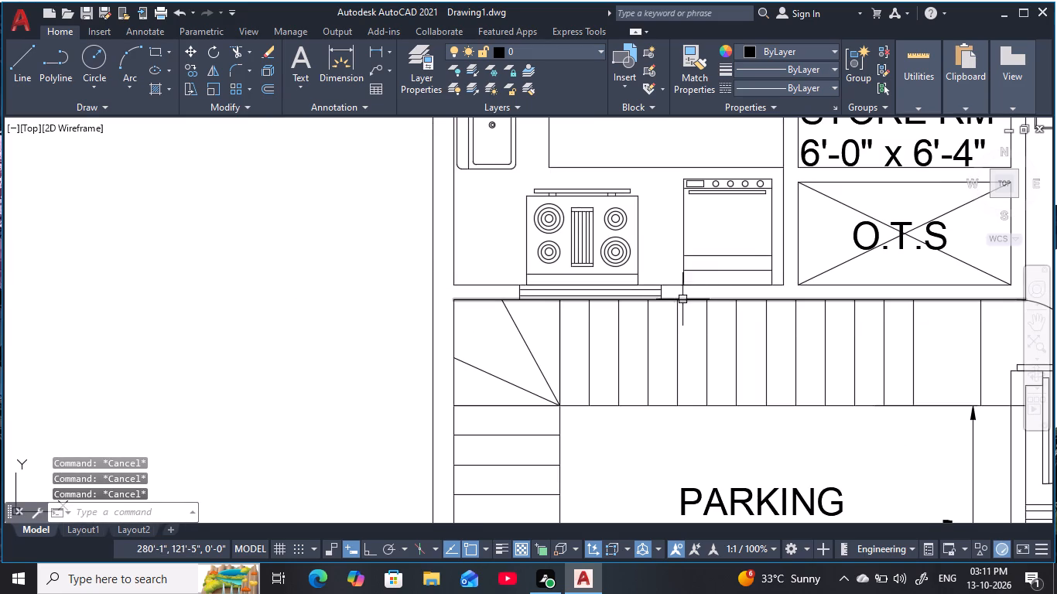
key(Escape)
key(Escape)
key(Escape)
key(Escape)
key(Escape)
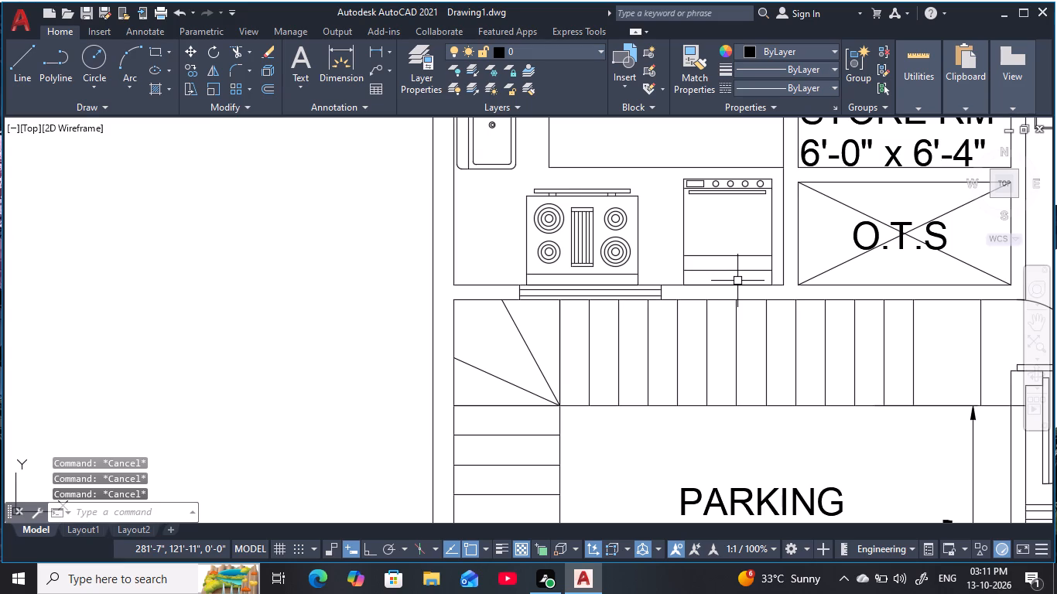
Offset both faces of the wall between the store room and the O.T.S 1.5" inward, into the wall thickness.
middle_drag(739, 280, 515, 355)
scroll(727, 265, up, 1)
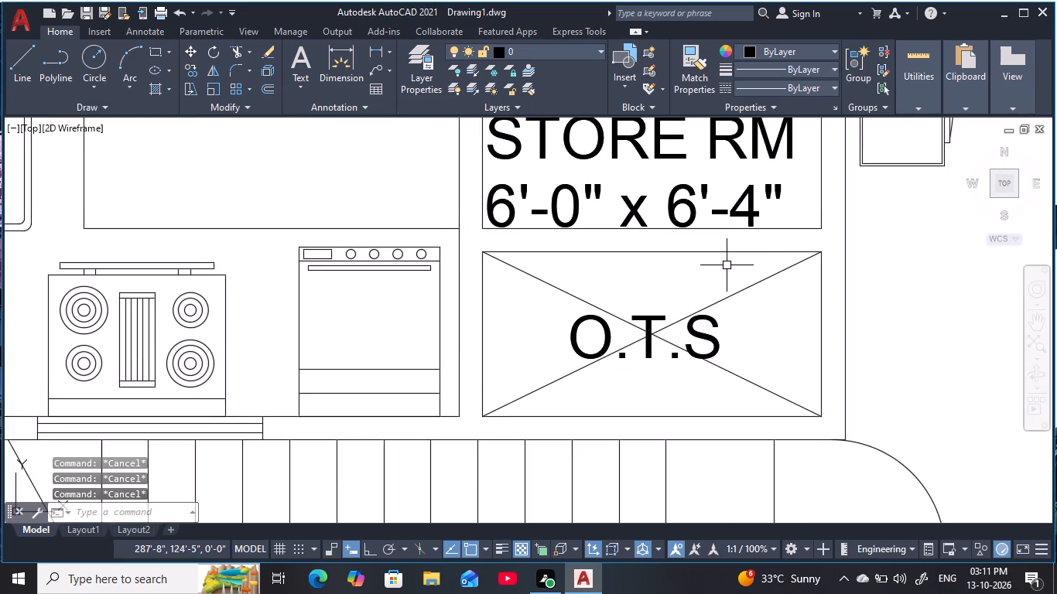
middle_drag(727, 265, 719, 295)
key(Escape)
key(Escape)
key(Escape)
key(Escape)
key(o)
key(space)
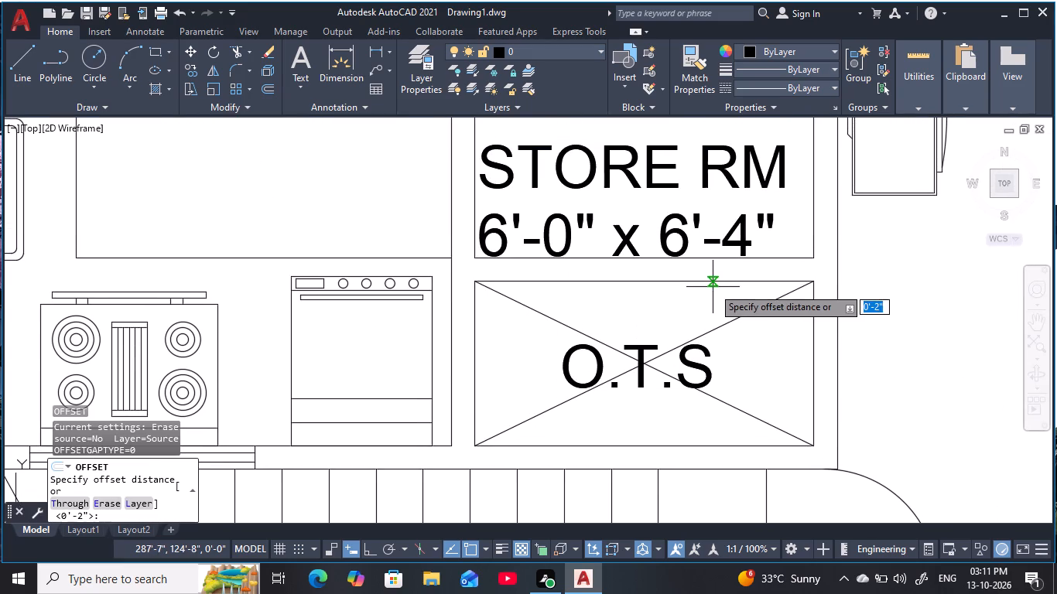
key(1)
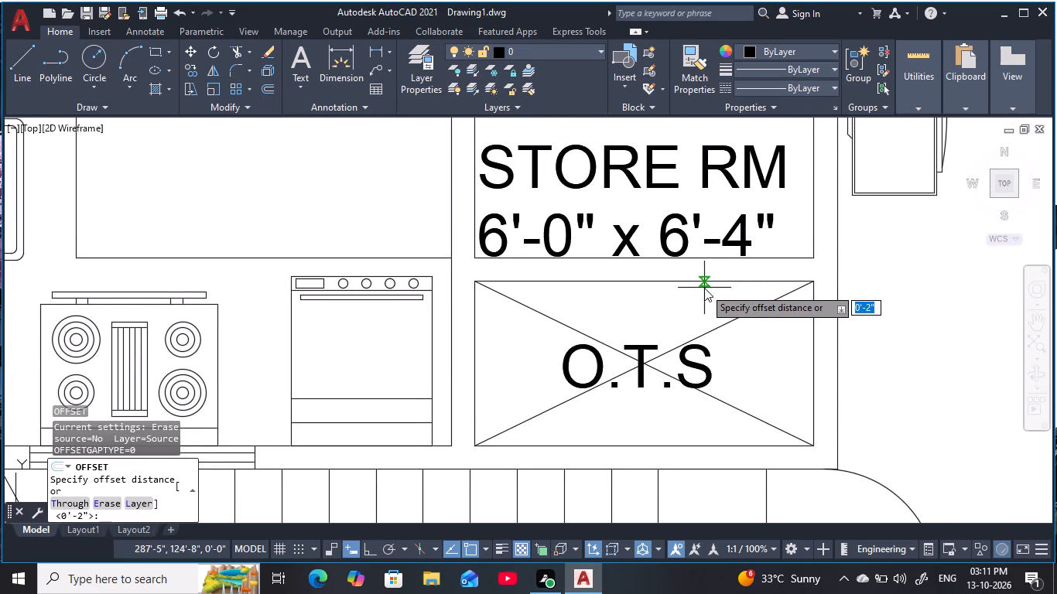
key(period)
key(5)
key(space)
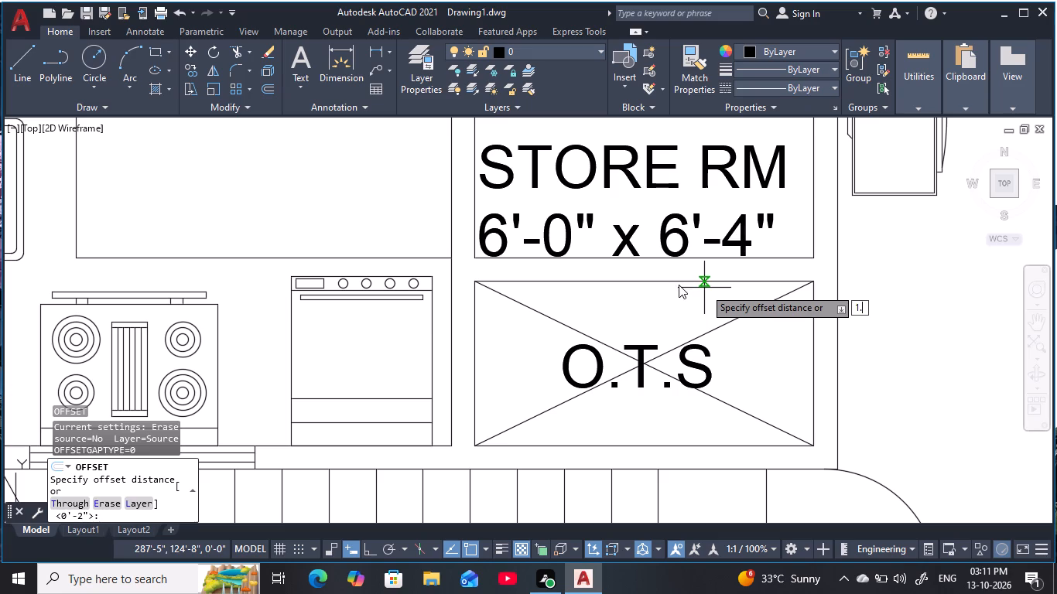
click(717, 258)
click(729, 293)
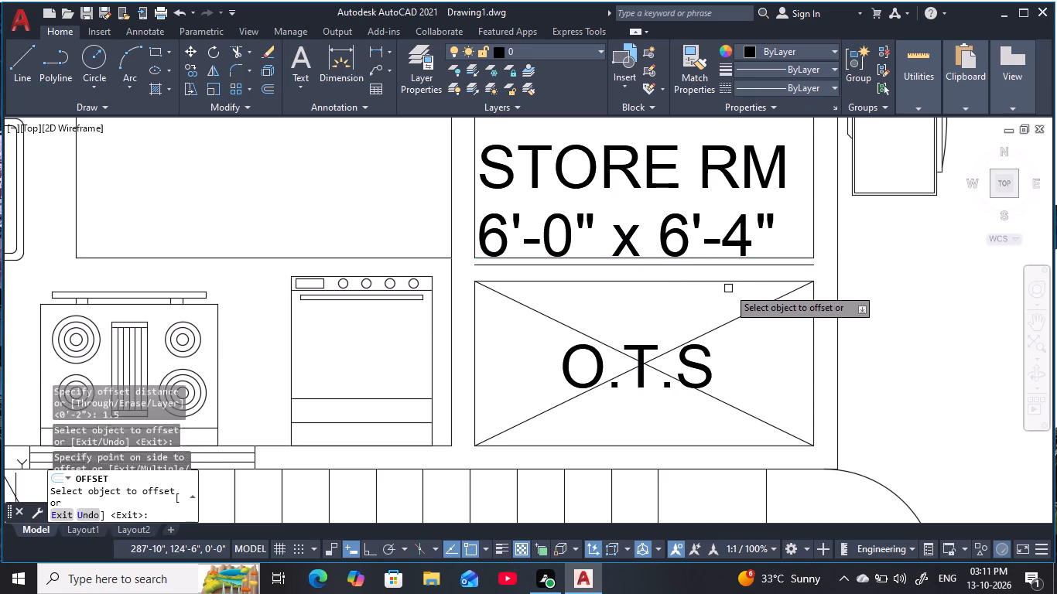
click(726, 278)
click(727, 269)
key(Escape)
key(Escape)
key(Escape)
key(Escape)
key(Escape)
key(Escape)
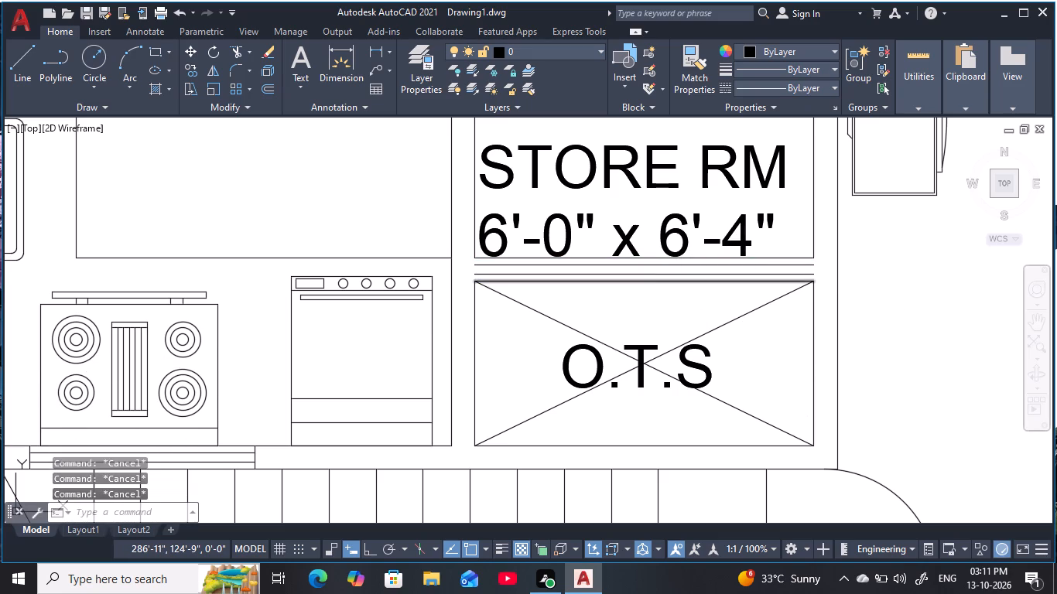
Draw a short vertical line across the wall between the store room and O.T.S, near its kitchen-side end.
key(Escape)
key(Escape)
key(l)
key(space)
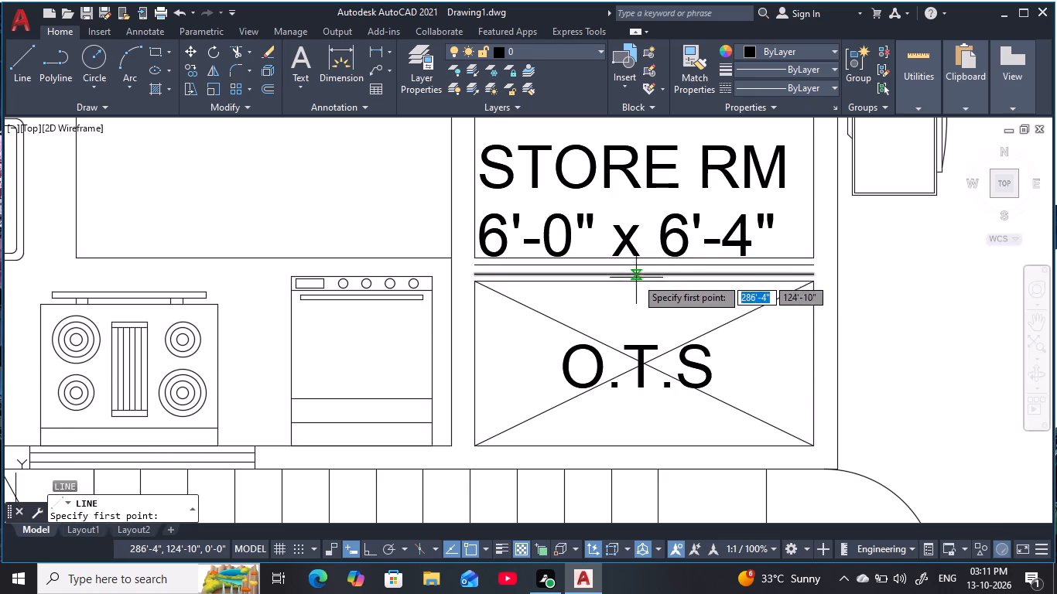
click(525, 257)
click(526, 280)
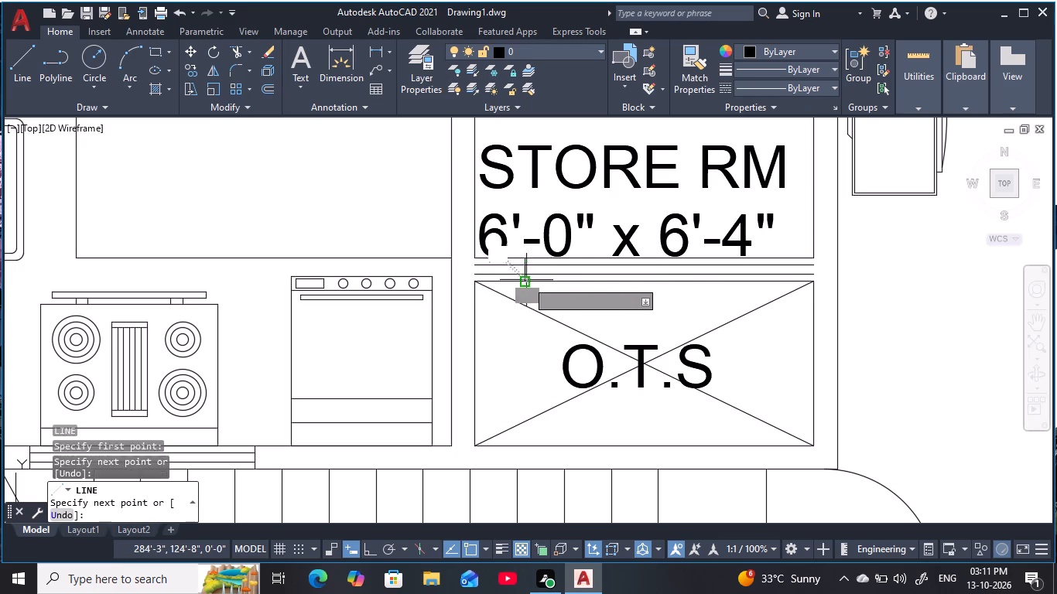
key(Escape)
key(Escape)
key(Escape)
key(Escape)
key(Escape)
Offset the short line 2'6" along the store room wall, away from the kitchen, to mark the window's other end.
key(o)
key(space)
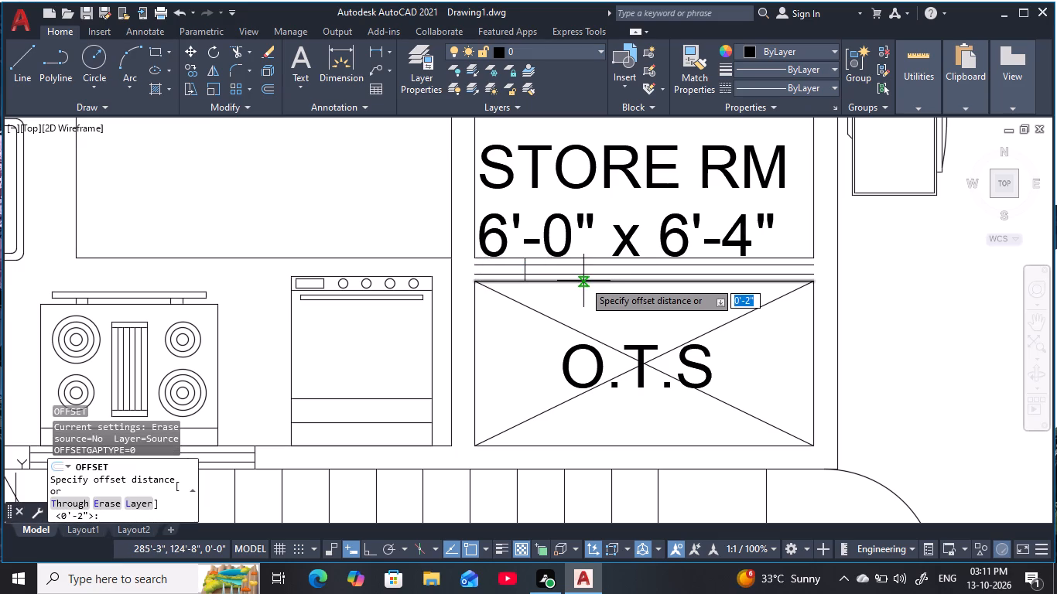
key(1)
key(BackSpace)
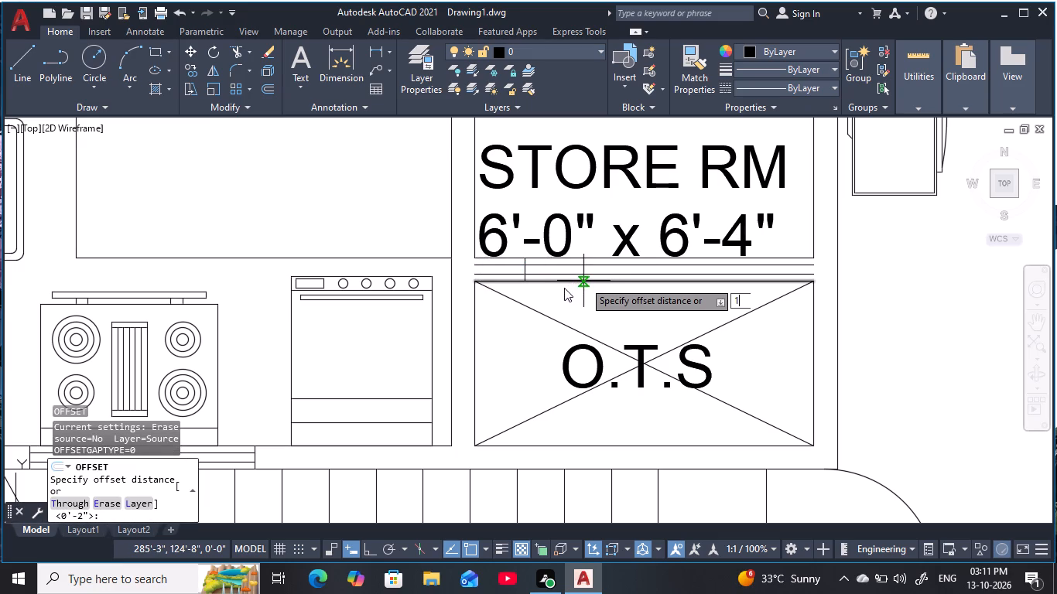
key(2)
key(apostrophe)
text(6)
key(space)
click(525, 268)
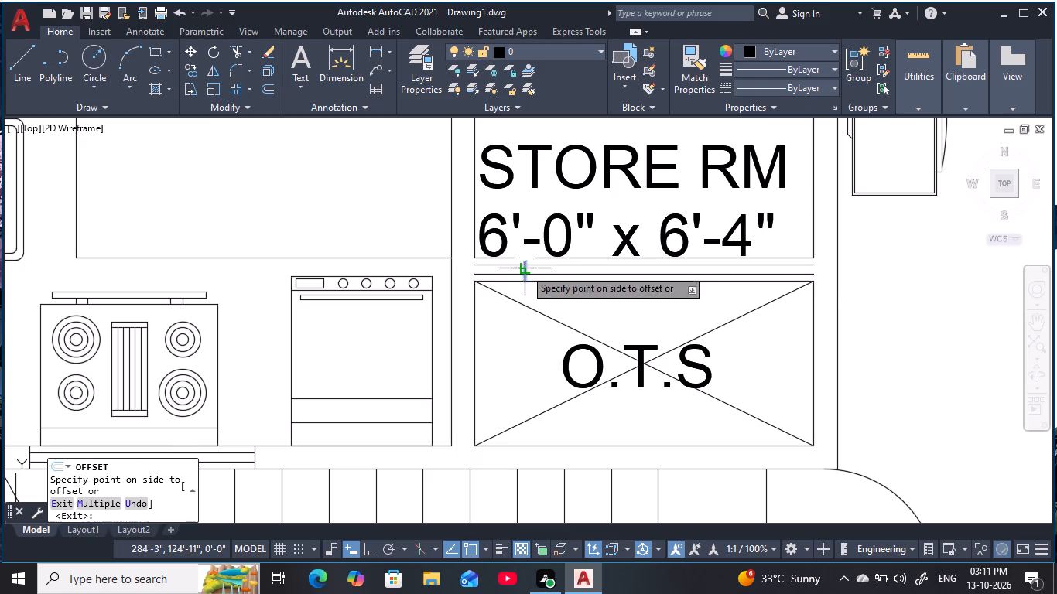
click(771, 267)
key(Escape)
key(Escape)
key(Escape)
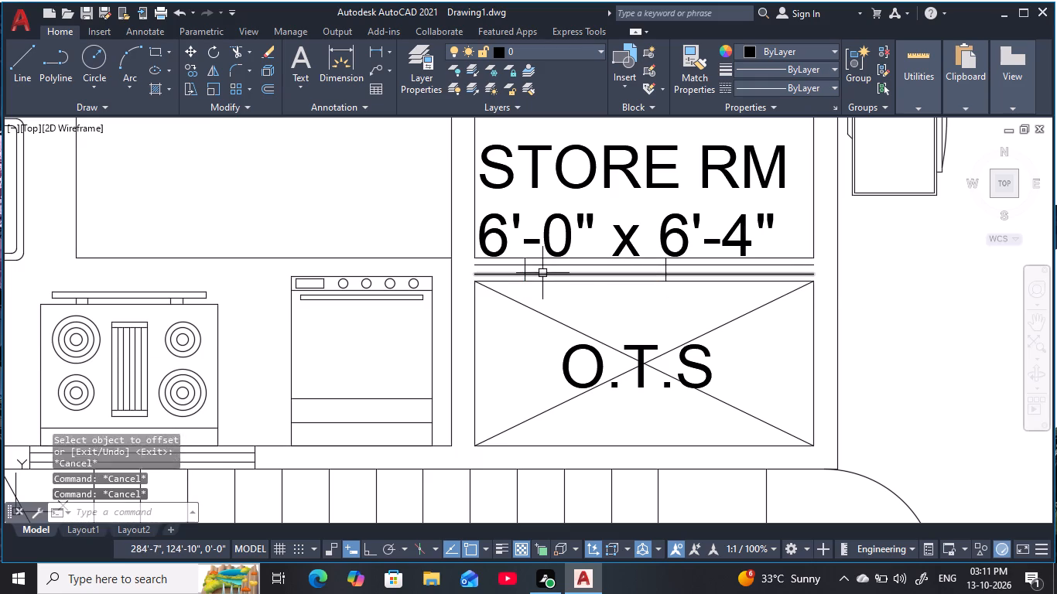
key(Escape)
key(Escape)
Trim the inner wall lines beyond both ends of the window between the store room and O.T.S.
text(TR)
key(space)
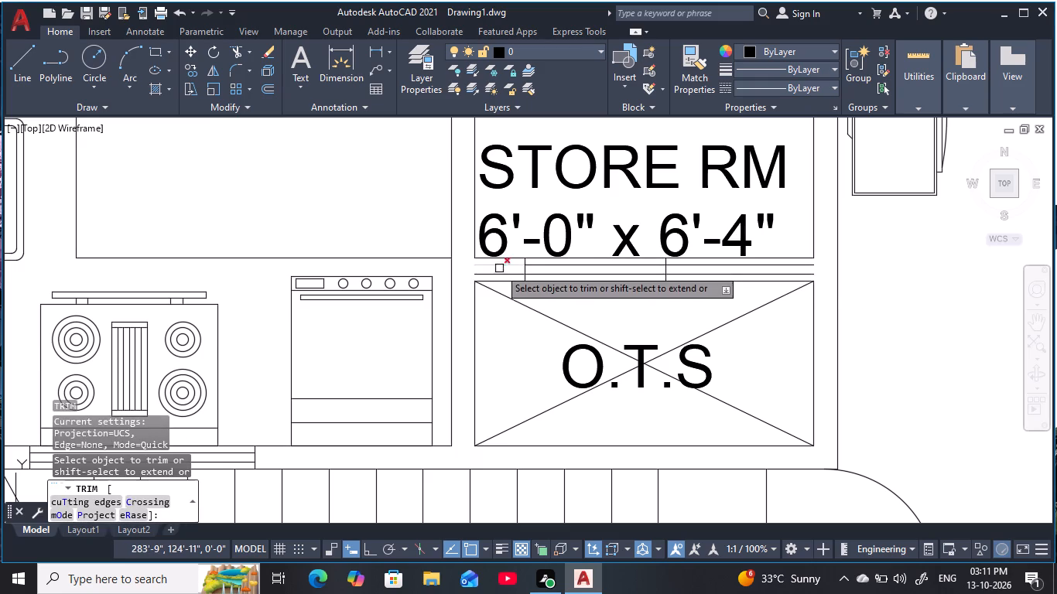
click(499, 268)
click(502, 273)
click(700, 272)
click(700, 268)
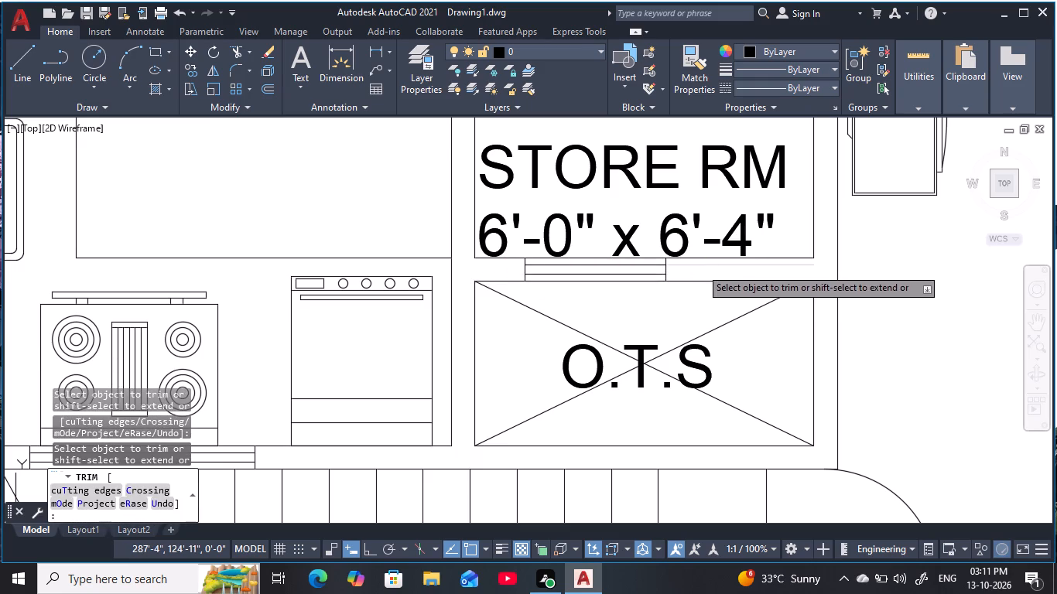
key(Escape)
key(Escape)
key(Escape)
key(Escape)
key(Escape)
middle_drag(595, 277, 626, 293)
key(Escape)
key(Escape)
key(Escape)
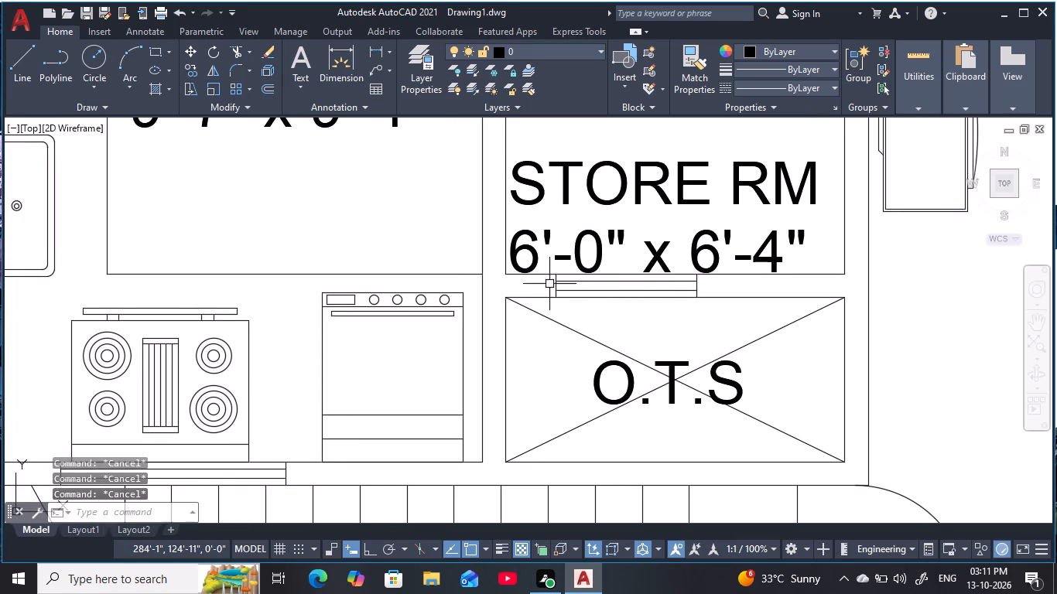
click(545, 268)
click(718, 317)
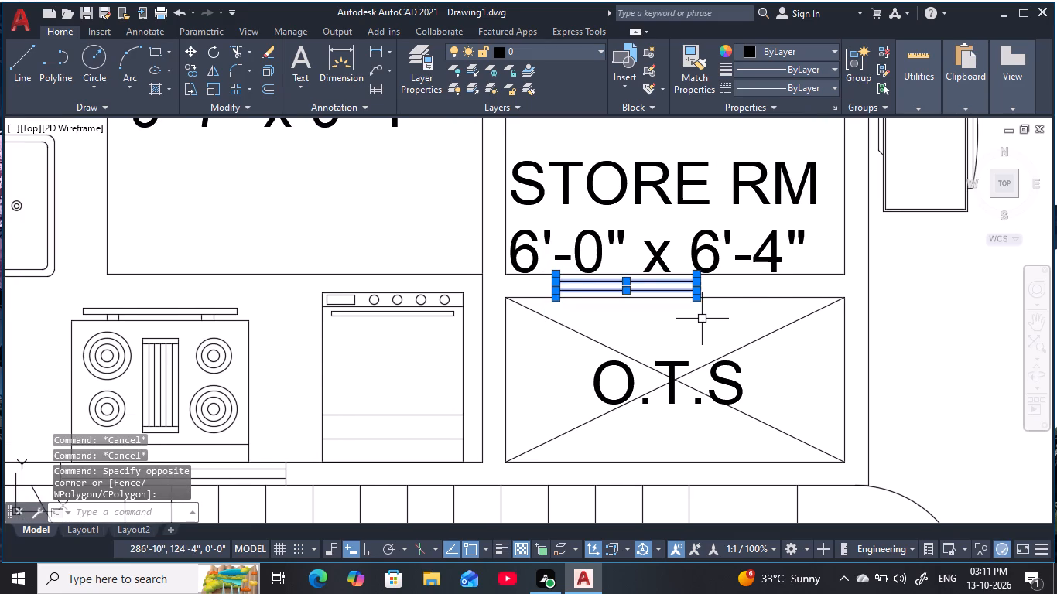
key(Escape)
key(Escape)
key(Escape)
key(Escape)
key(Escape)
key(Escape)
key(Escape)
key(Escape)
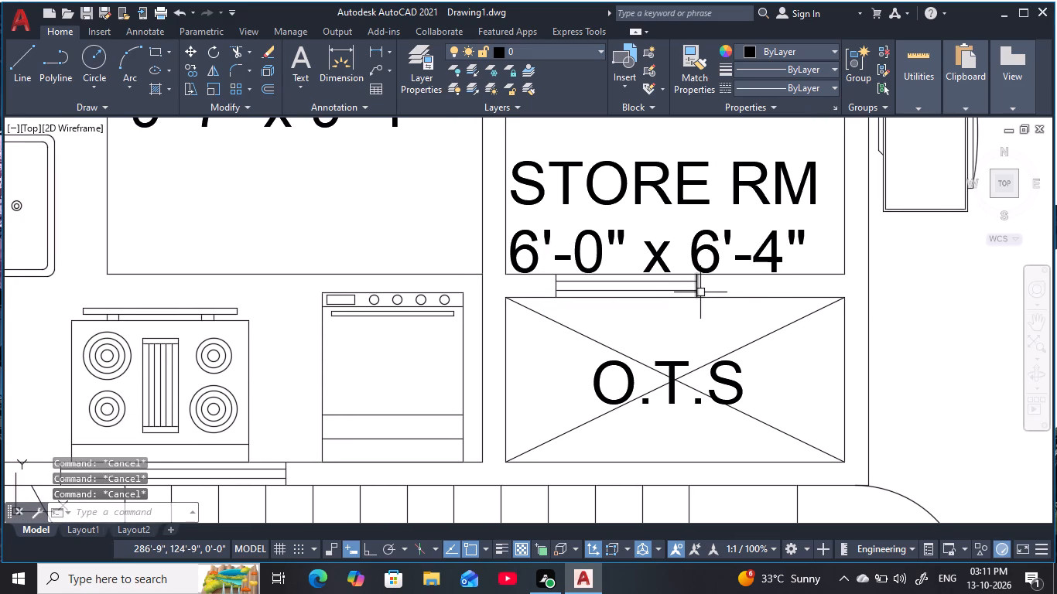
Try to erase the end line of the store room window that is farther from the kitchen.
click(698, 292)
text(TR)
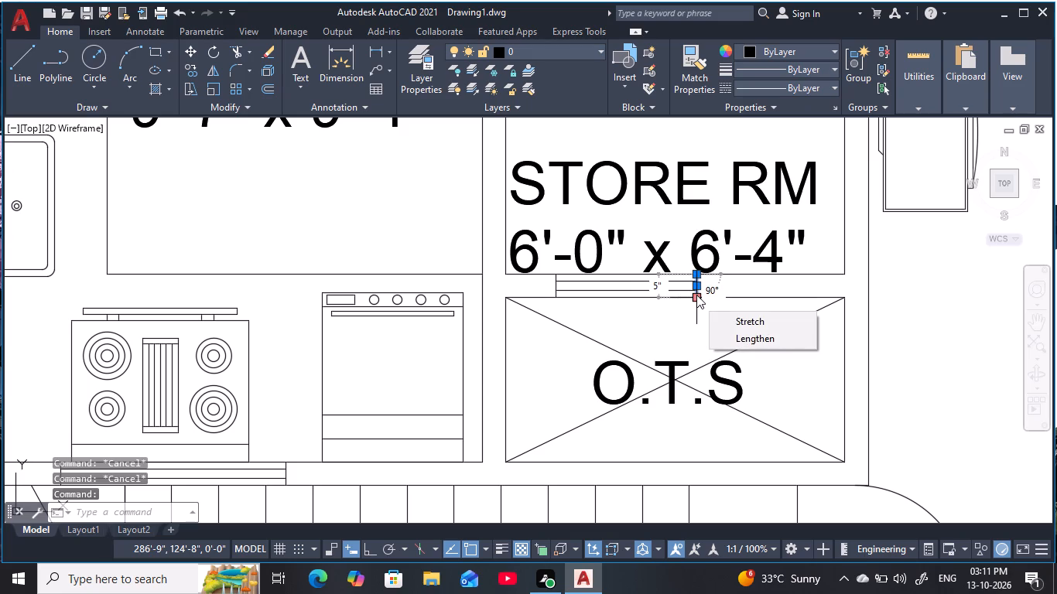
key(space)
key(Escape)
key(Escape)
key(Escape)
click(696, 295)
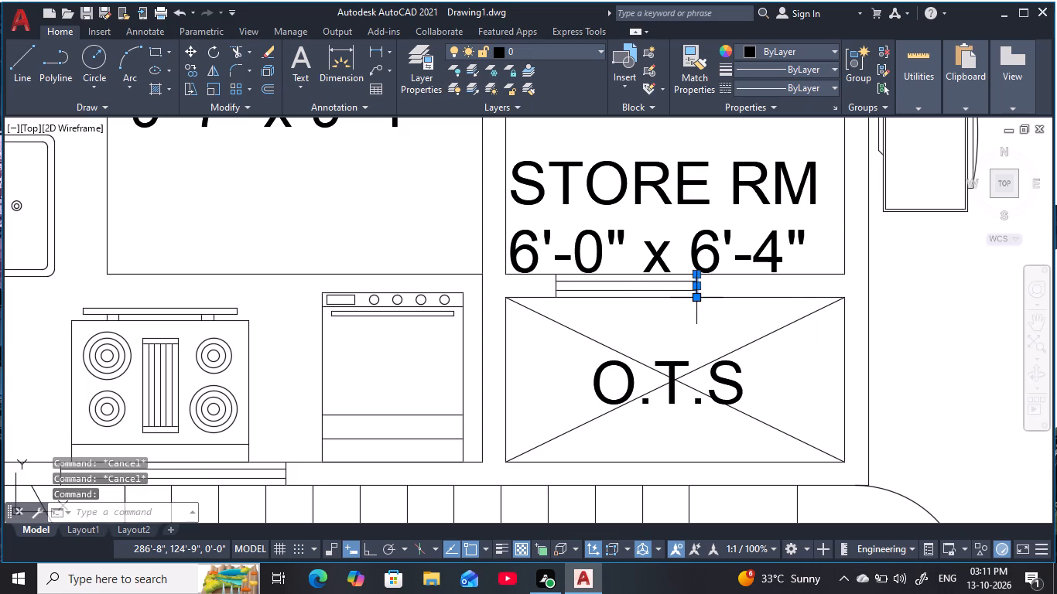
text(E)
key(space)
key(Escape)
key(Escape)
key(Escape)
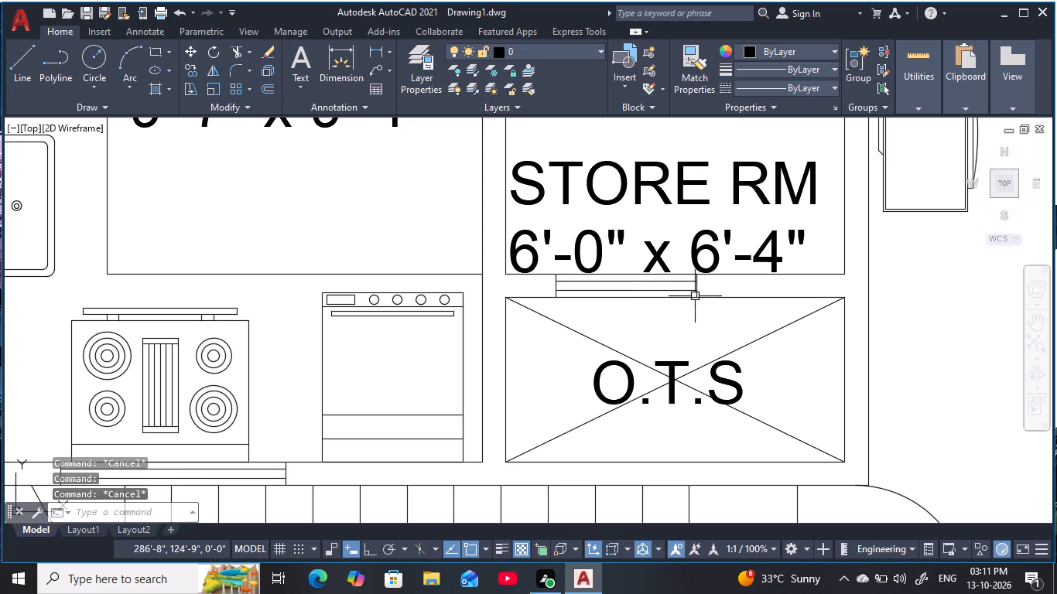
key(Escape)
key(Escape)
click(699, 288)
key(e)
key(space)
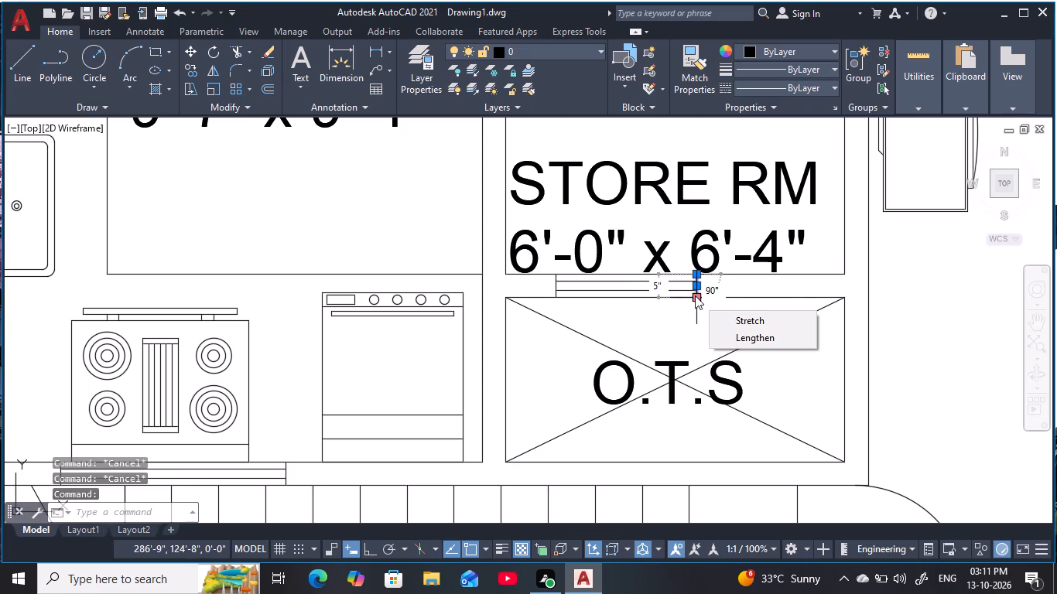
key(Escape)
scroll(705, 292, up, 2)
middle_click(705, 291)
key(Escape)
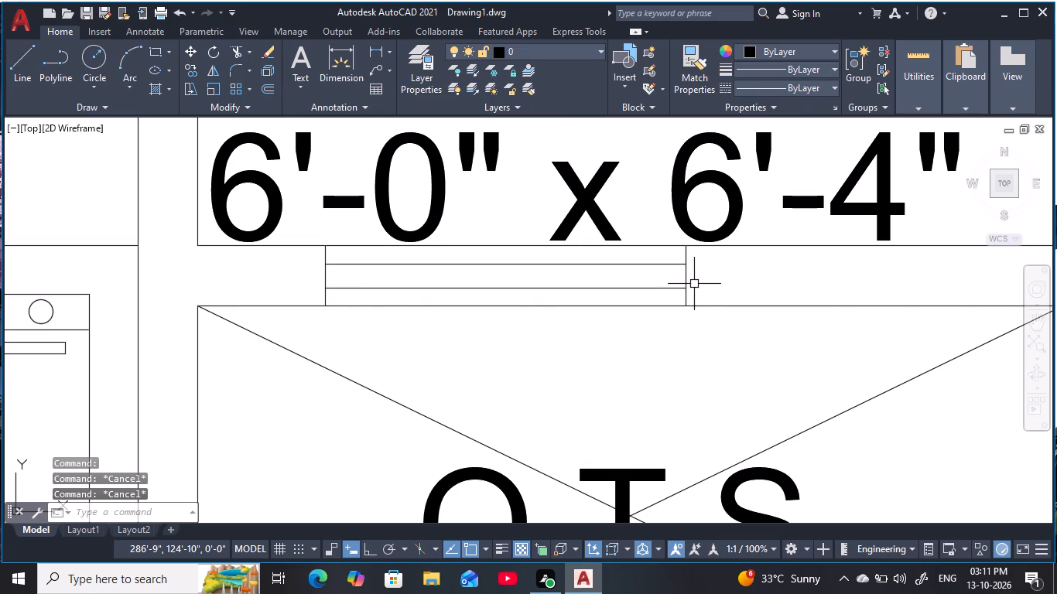
Trim away all segments of the store room window's end line farther from the kitchen.
text(TR)
key(space)
click(685, 279)
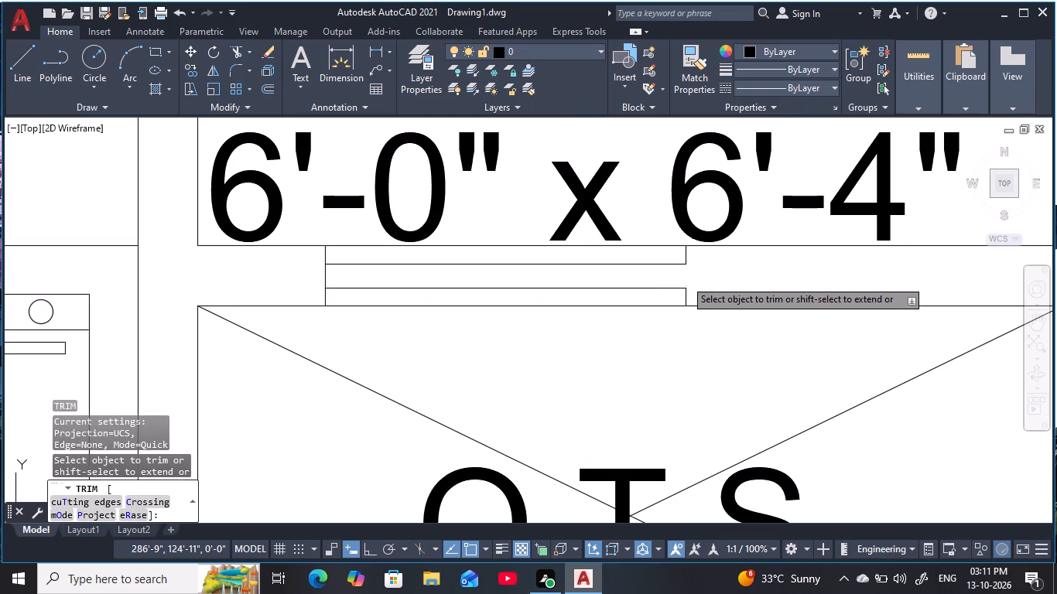
click(688, 260)
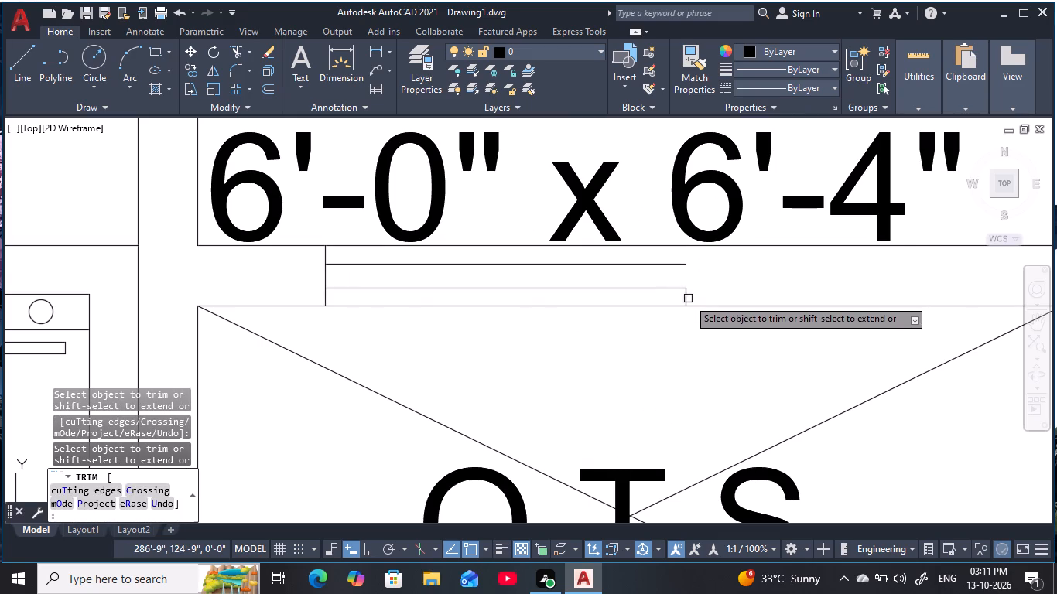
click(688, 299)
key(Escape)
key(Escape)
key(Escape)
key(Escape)
key(Escape)
key(Escape)
key(Escape)
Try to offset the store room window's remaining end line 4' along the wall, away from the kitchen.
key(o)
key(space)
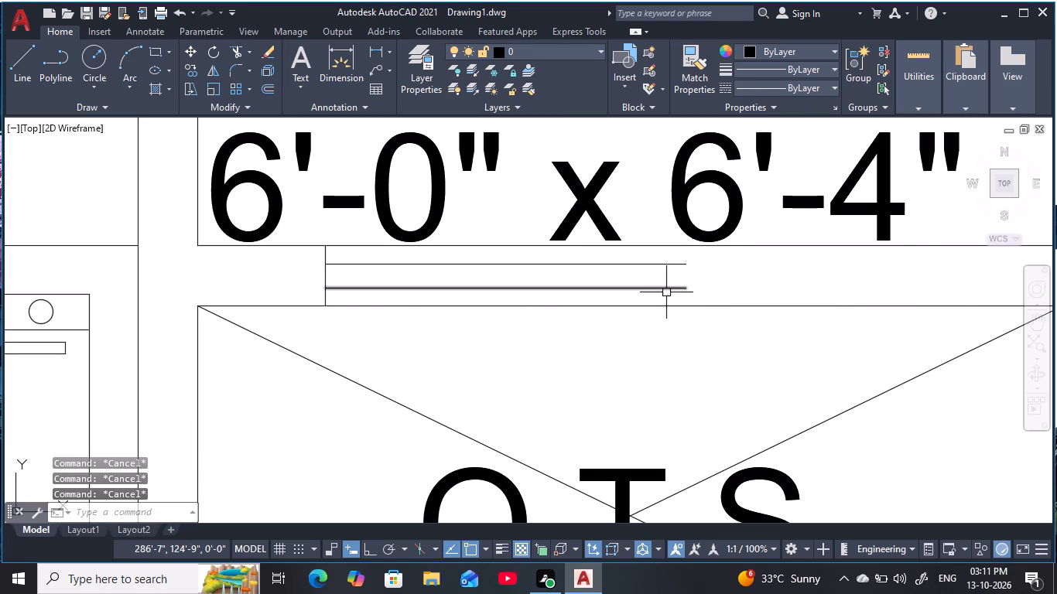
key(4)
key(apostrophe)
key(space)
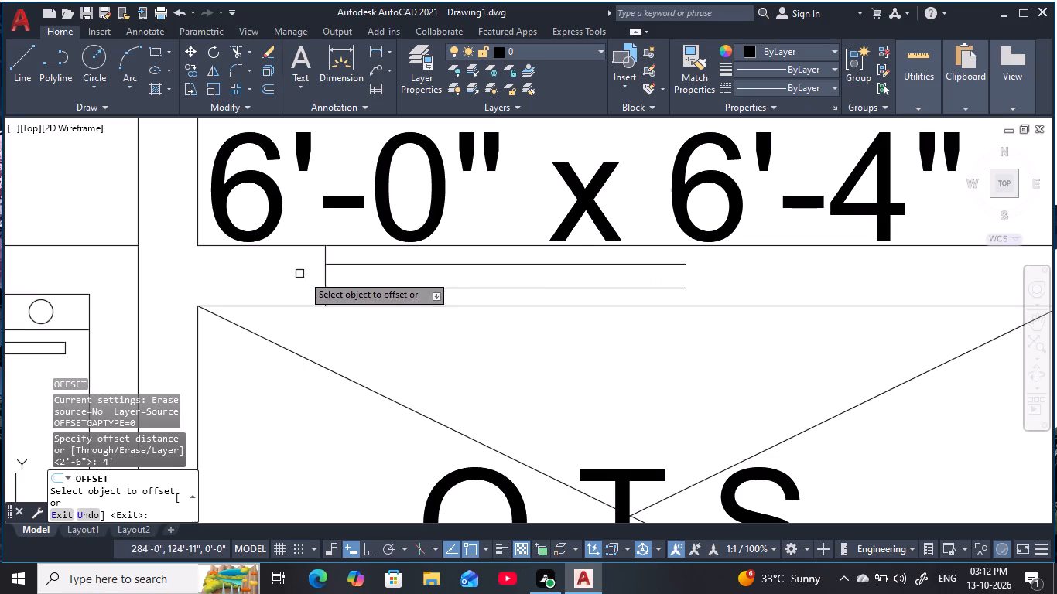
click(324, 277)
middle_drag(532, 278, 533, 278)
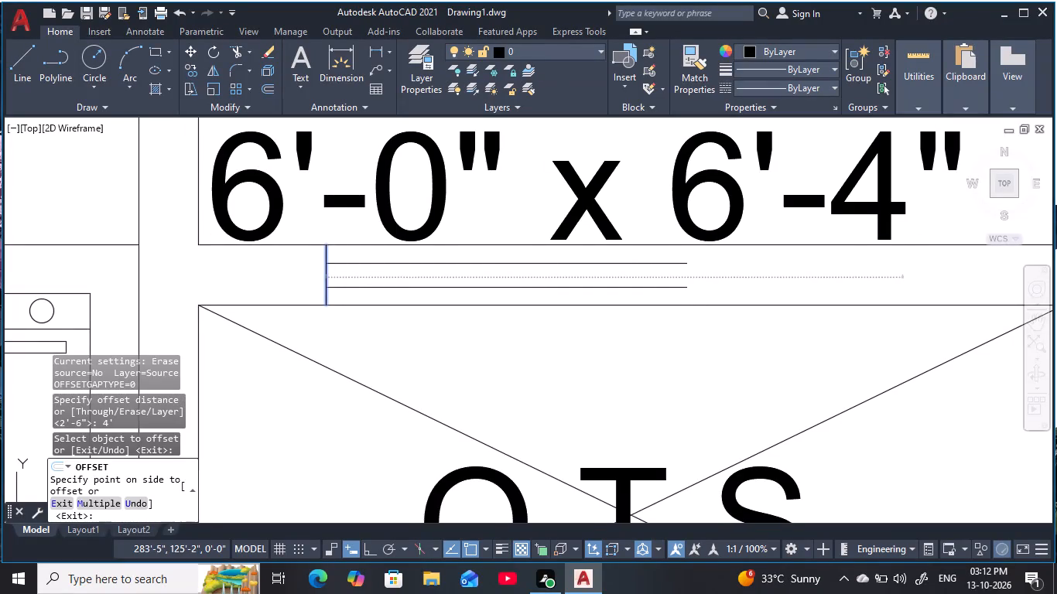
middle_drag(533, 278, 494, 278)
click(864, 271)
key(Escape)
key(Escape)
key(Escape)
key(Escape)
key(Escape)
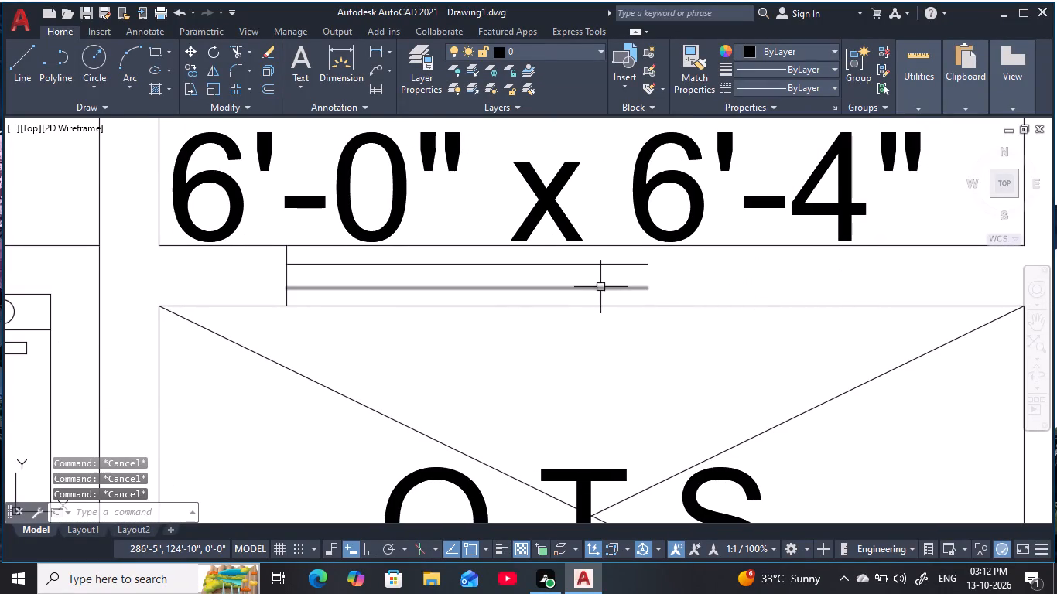
Offset the store room window's remaining end line 4' along the wall, away from the kitchen.
key(o)
key(space)
key(4)
key(apostrophe)
key(space)
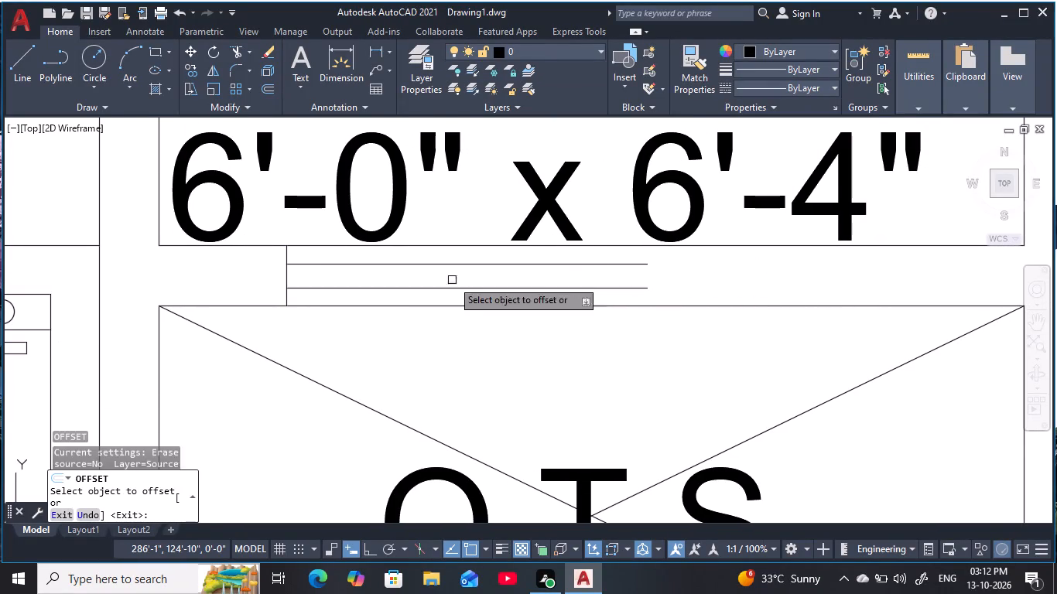
click(287, 278)
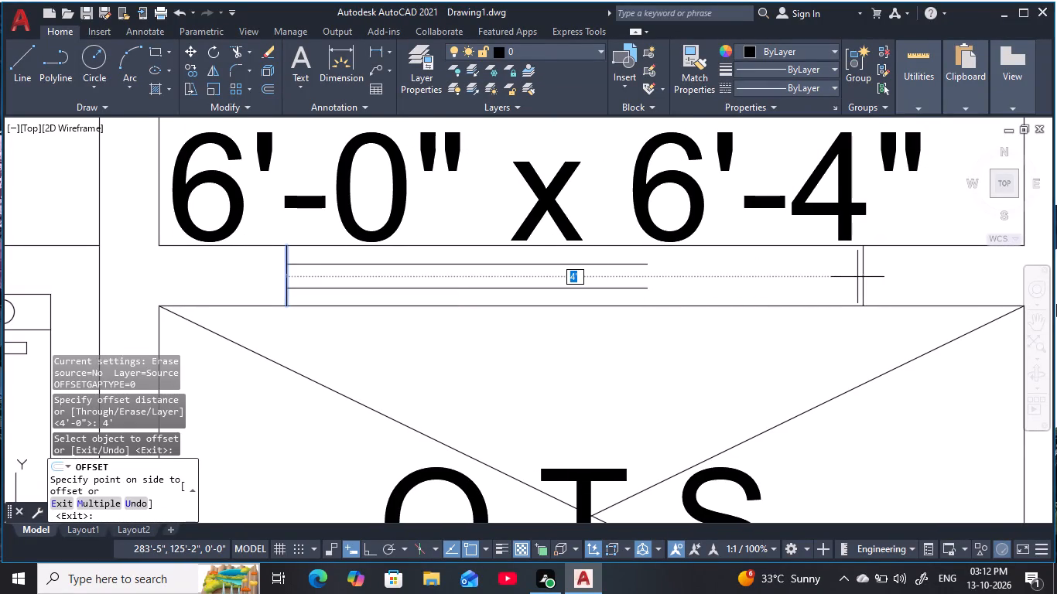
click(947, 291)
key(Escape)
key(Escape)
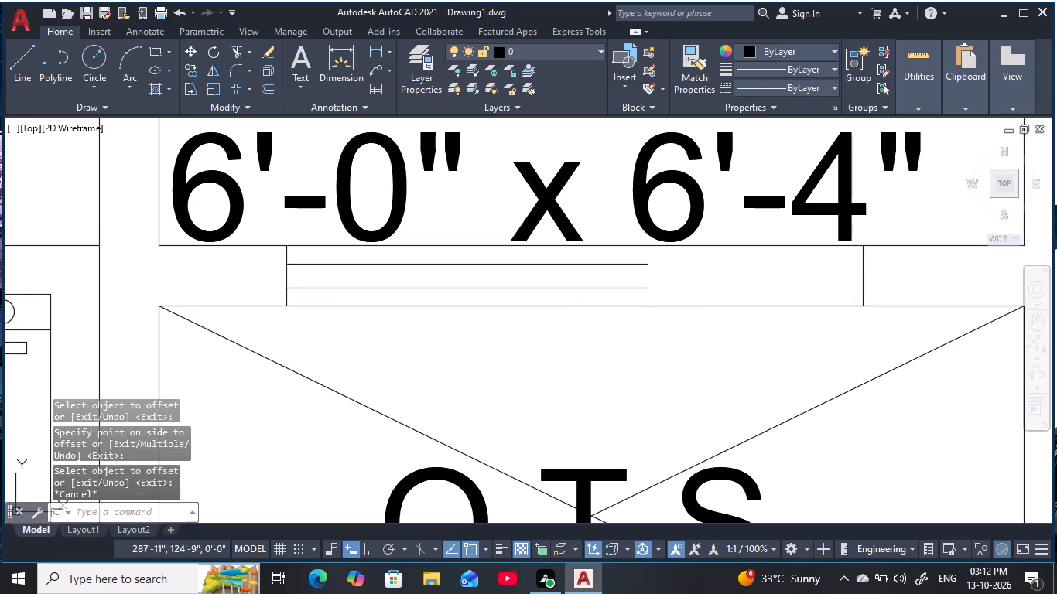
key(Escape)
key(Escape)
key(Escape)
key(Escape)
Extend the store room window's two inner lines to its new end line.
text(EX)
key(space)
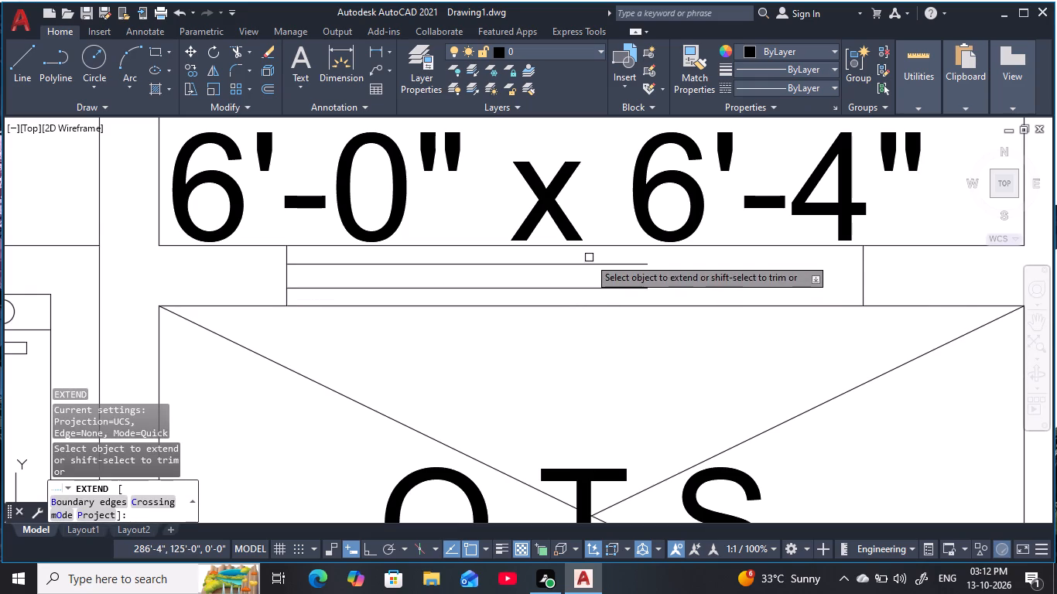
click(597, 264)
click(602, 286)
key(Escape)
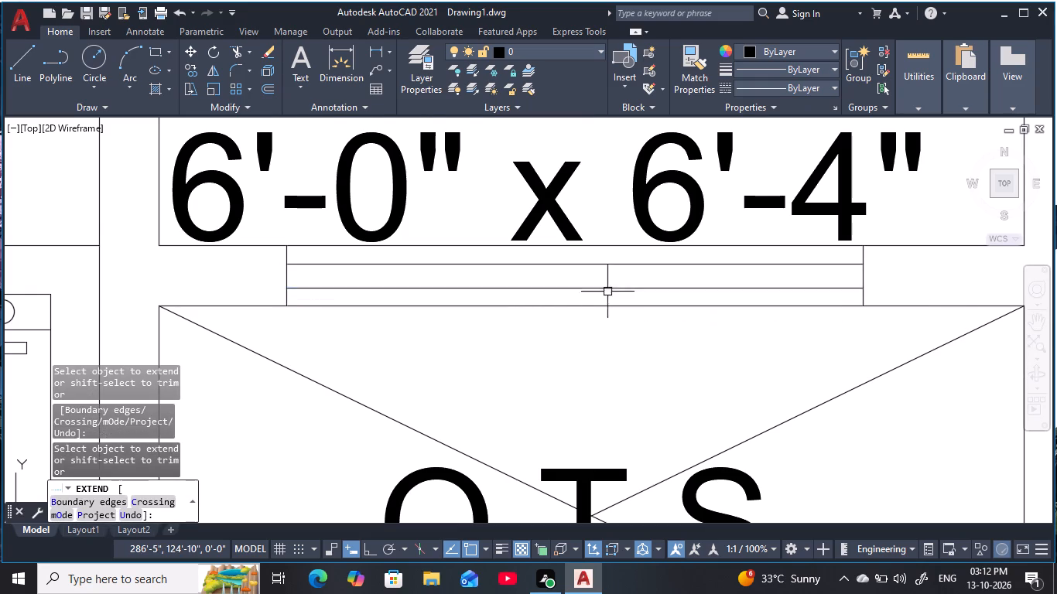
scroll(622, 302, down, 1)
key(Escape)
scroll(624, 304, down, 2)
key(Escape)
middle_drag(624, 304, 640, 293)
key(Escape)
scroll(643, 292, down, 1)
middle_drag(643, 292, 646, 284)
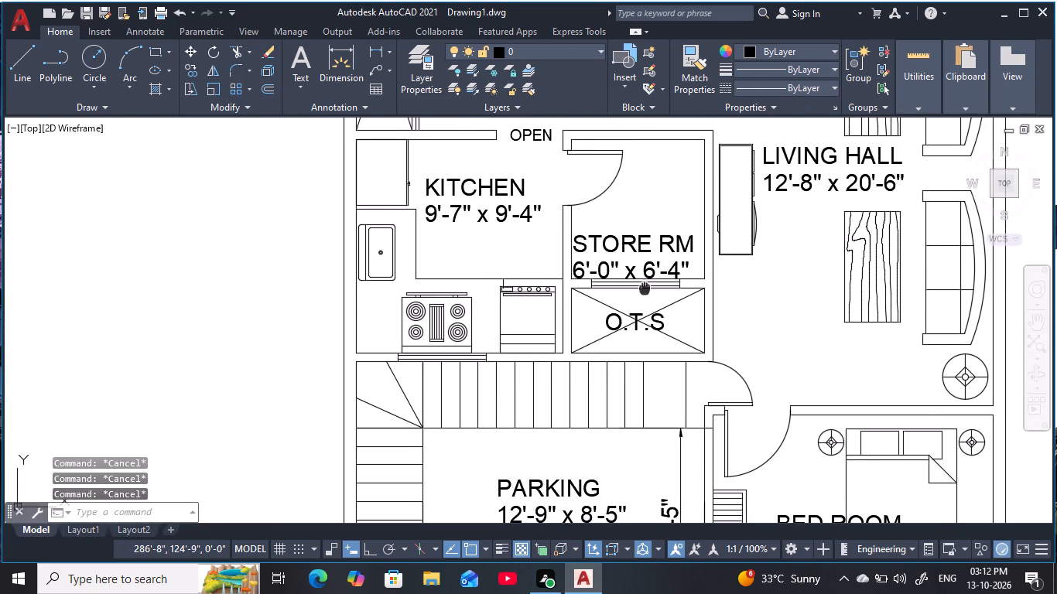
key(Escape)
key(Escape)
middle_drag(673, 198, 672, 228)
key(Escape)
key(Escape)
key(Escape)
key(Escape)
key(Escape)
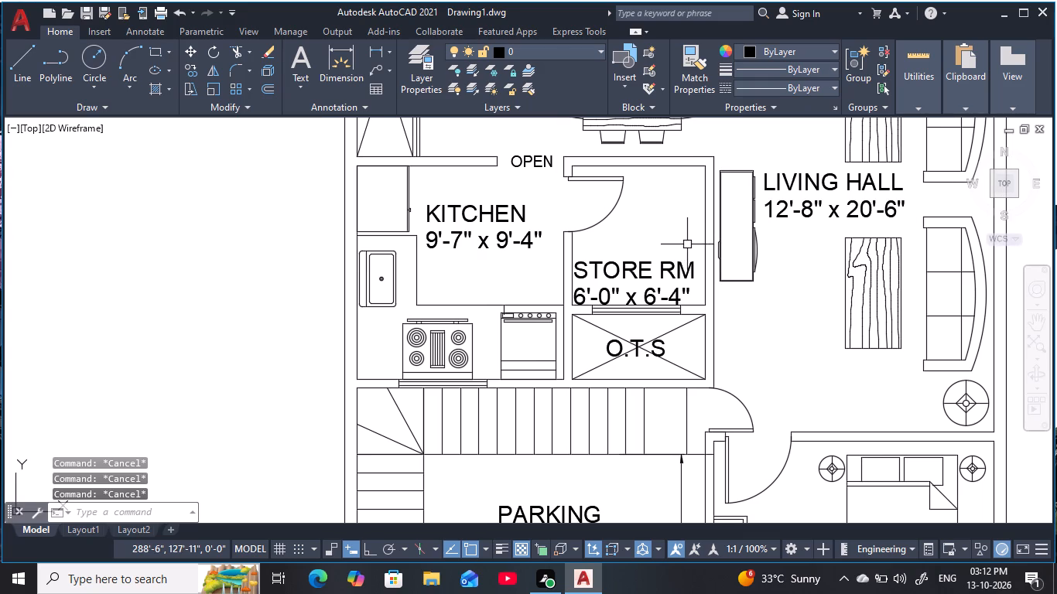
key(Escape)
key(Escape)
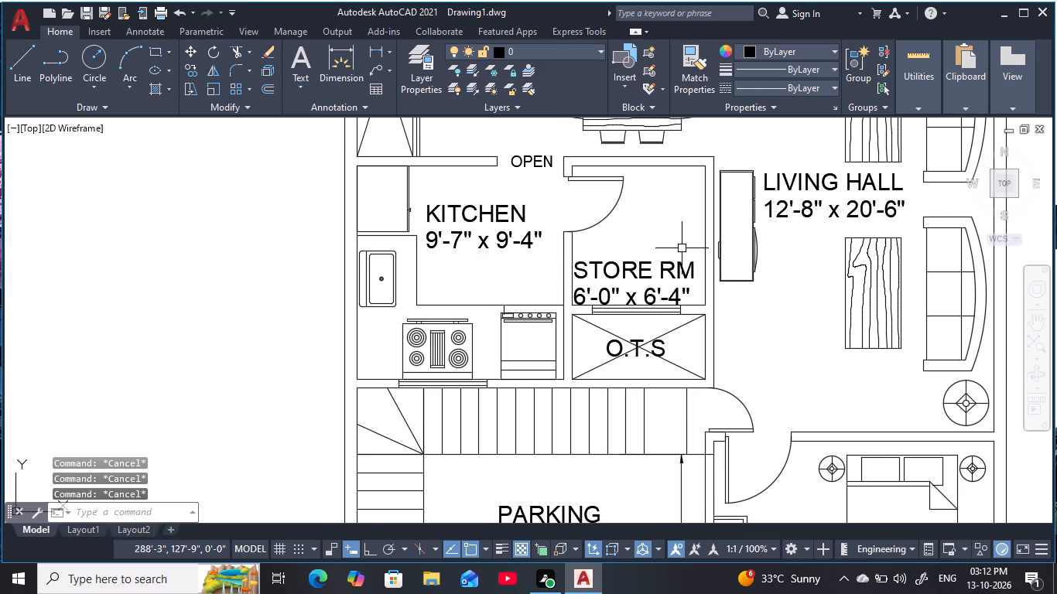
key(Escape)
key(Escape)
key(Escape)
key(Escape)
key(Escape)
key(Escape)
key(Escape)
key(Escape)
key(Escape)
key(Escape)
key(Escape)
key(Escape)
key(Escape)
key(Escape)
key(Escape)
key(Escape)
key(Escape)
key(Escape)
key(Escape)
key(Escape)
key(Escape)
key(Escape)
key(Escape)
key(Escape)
Examine the floor plan's walls around the kitchen, stairs, dining area and living hall for the next window location.
scroll(670, 247, down, 1)
middle_drag(670, 247, 661, 285)
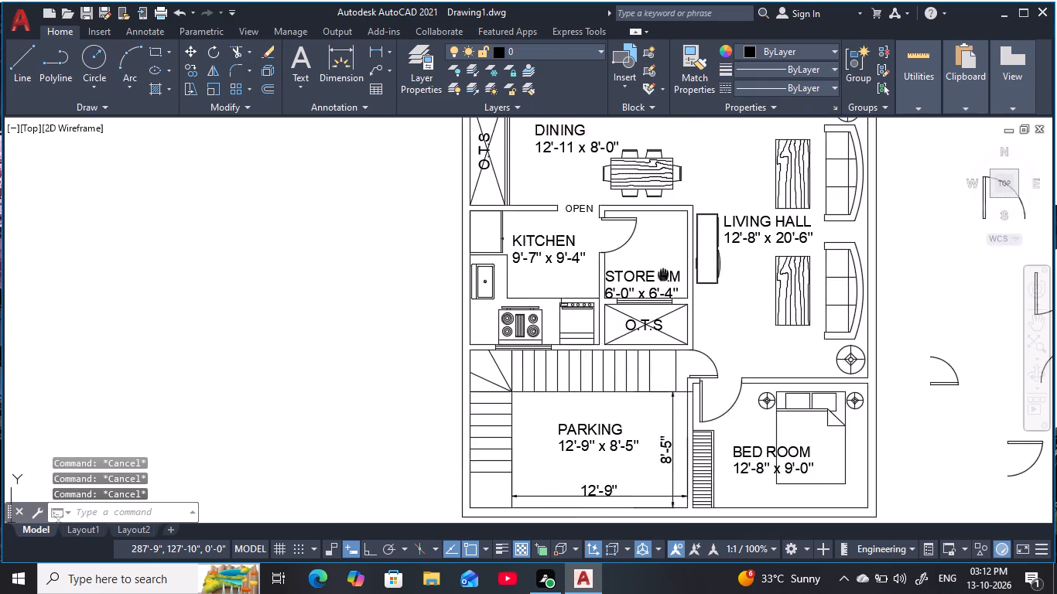
middle_drag(661, 285, 645, 382)
scroll(670, 292, down, 1)
middle_drag(668, 299, 665, 322)
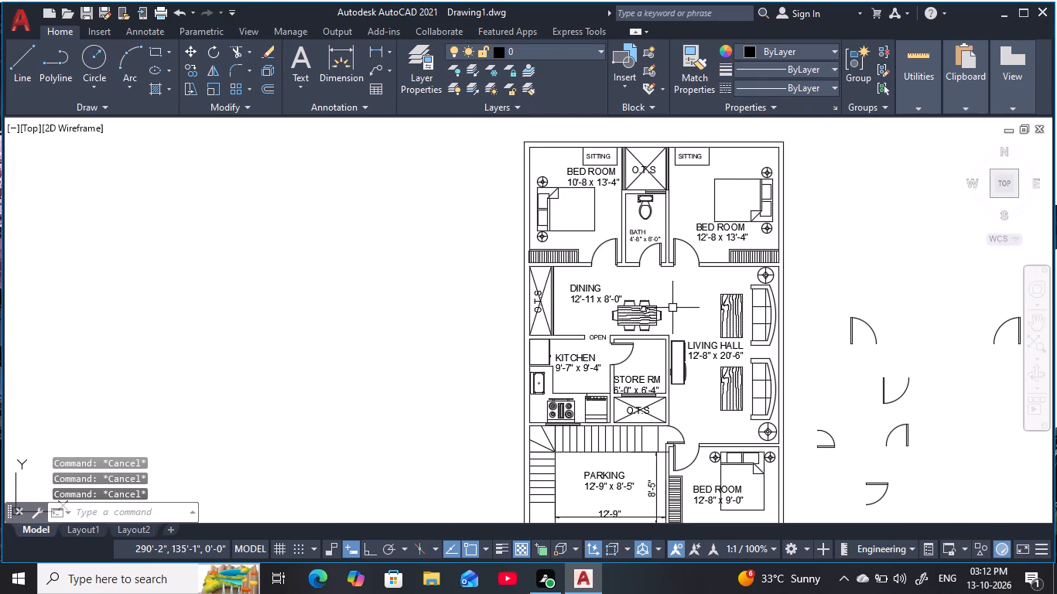
scroll(672, 308, up, 1)
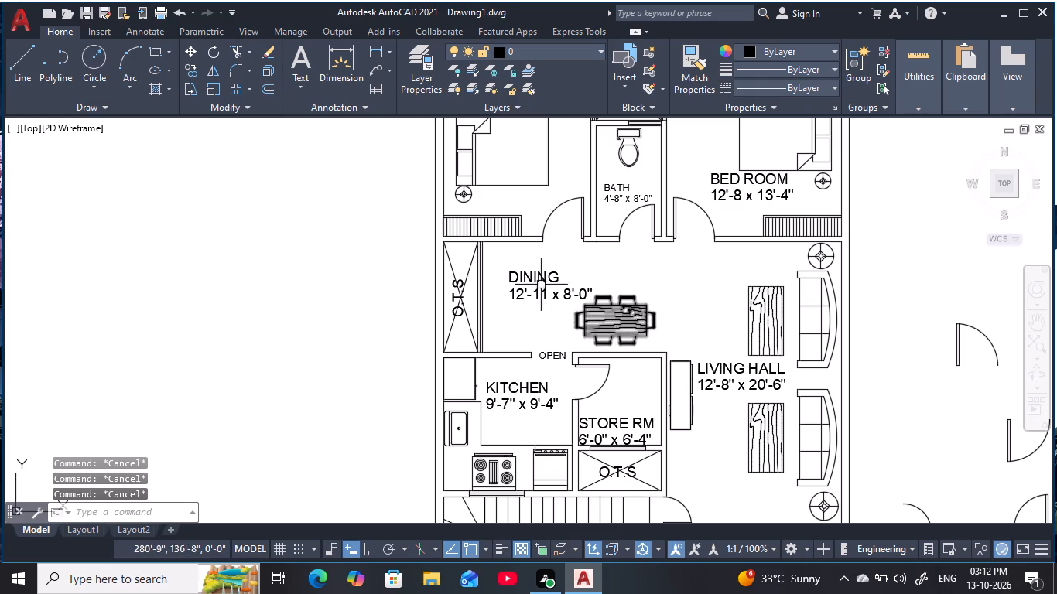
middle_drag(523, 337, 574, 136)
scroll(549, 298, up, 3)
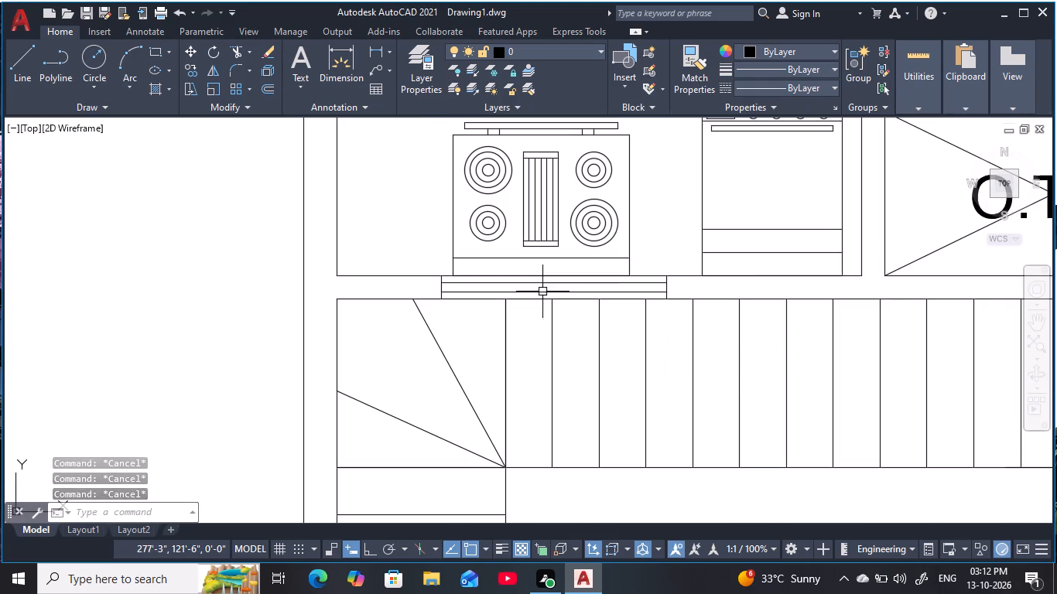
scroll(432, 268, down, 1)
middle_drag(432, 268, 405, 349)
scroll(415, 323, down, 1)
scroll(506, 325, down, 1)
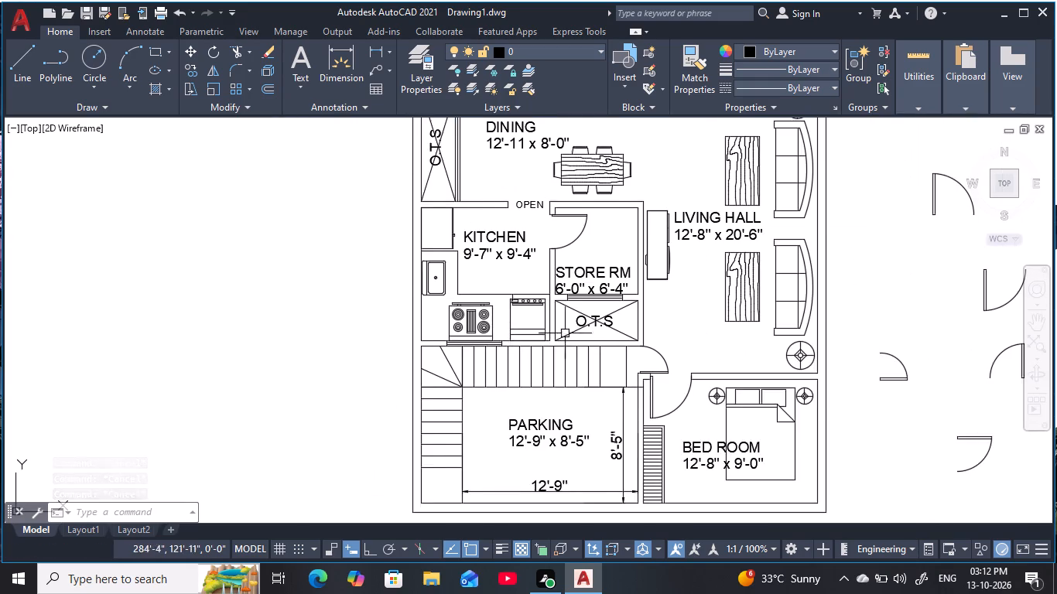
middle_drag(546, 315, 500, 261)
middle_drag(715, 218, 668, 329)
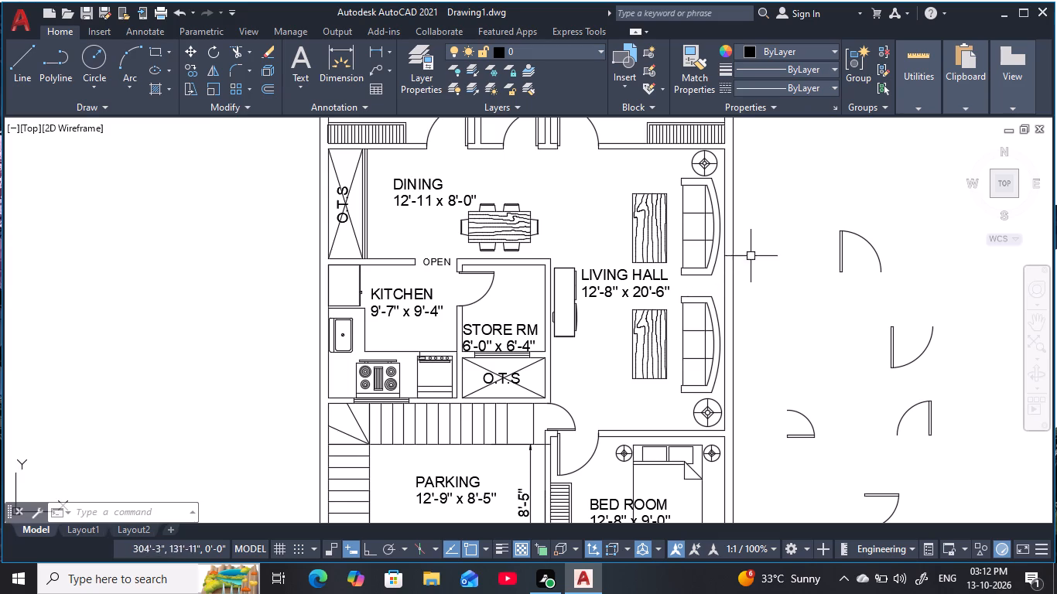
Draw a line across the living hall's outer wall, beside the gap between the north corner's round symbol and the adjacent sofa.
scroll(724, 192, up, 1)
middle_drag(723, 196, 707, 244)
key(Escape)
scroll(716, 203, up, 2)
middle_drag(716, 203, 715, 212)
key(Escape)
key(Escape)
key(Escape)
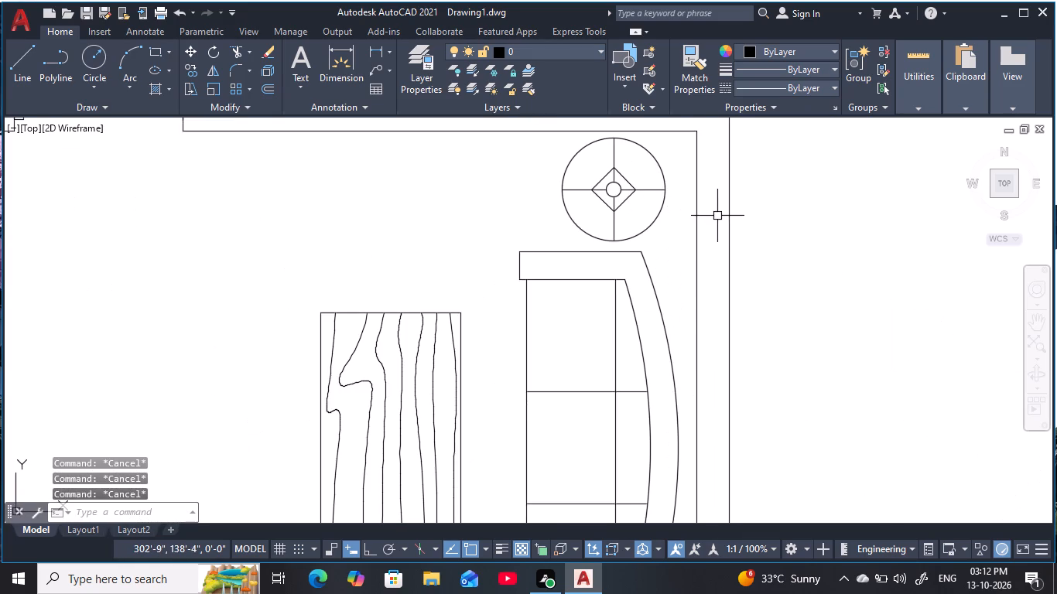
scroll(719, 219, down, 1)
middle_click(719, 220)
key(Escape)
text(L)
key(space)
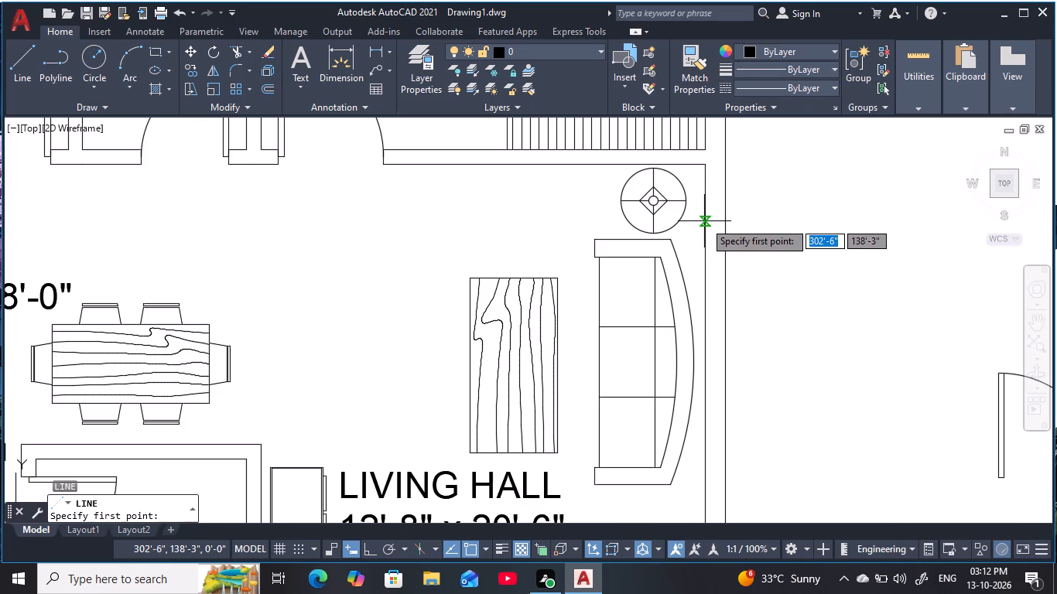
click(703, 220)
click(723, 220)
key(Escape)
key(Escape)
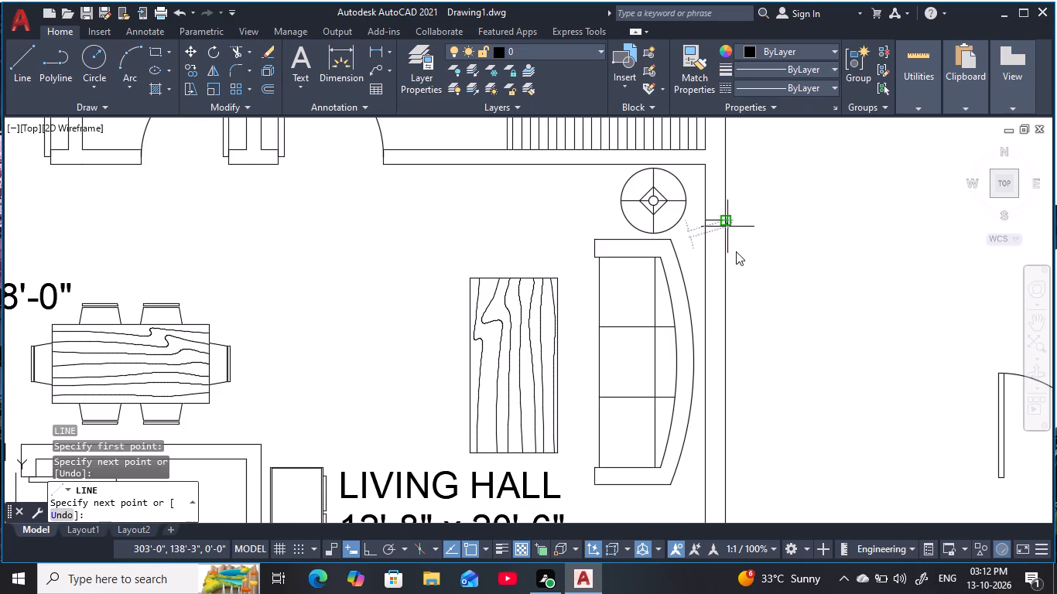
key(Escape)
middle_drag(738, 249, 740, 213)
key(Escape)
key(Escape)
key(Escape)
Offset the line across the living hall's outer wall 4' along the wall, toward the other sofa.
key(o)
key(space)
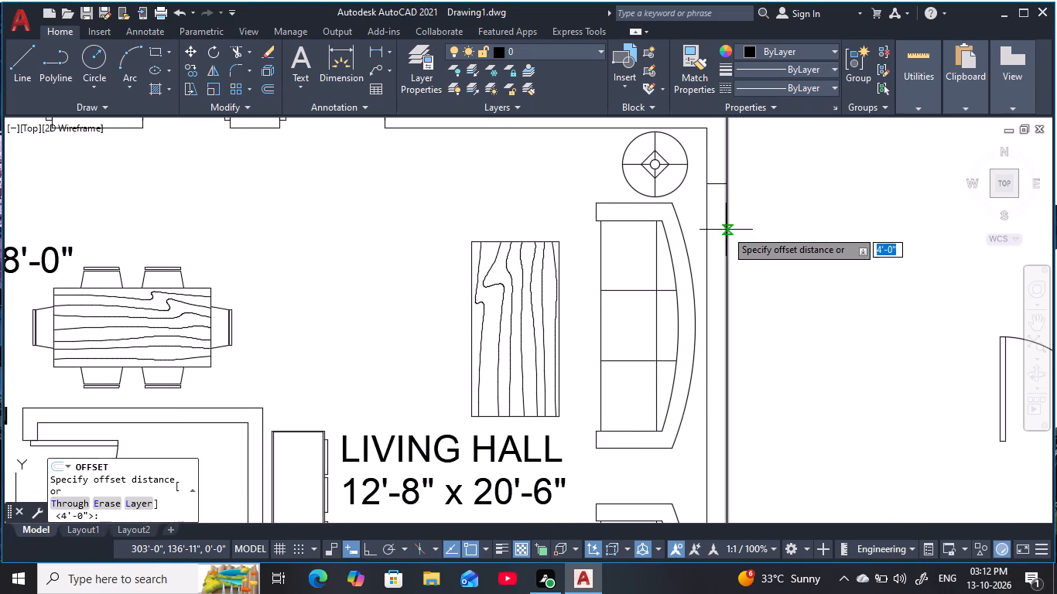
key(4)
key(apostrophe)
key(space)
click(721, 183)
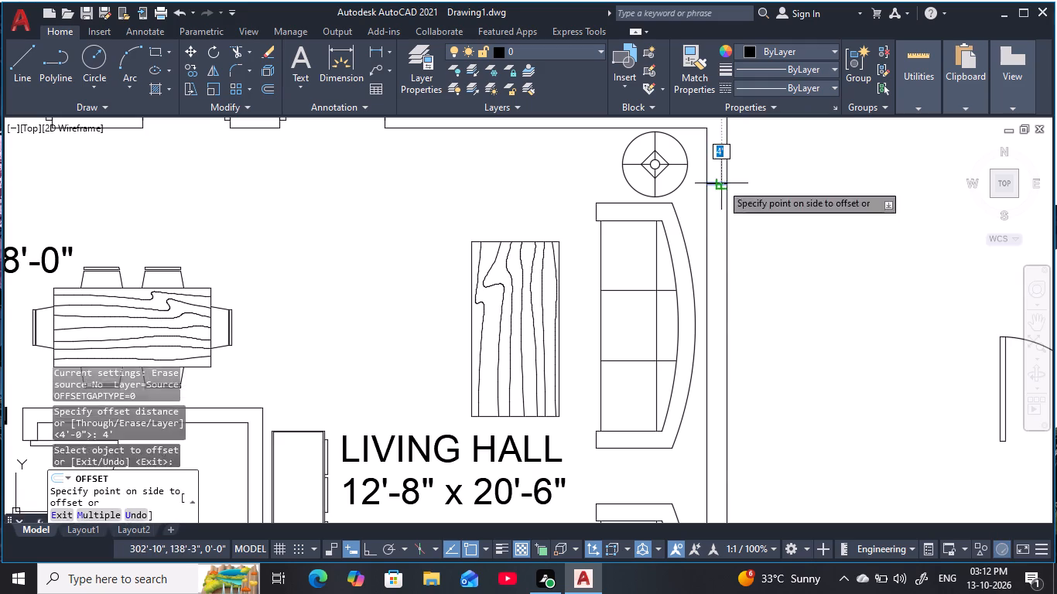
click(713, 441)
key(Escape)
key(Escape)
key(Escape)
key(Escape)
key(Escape)
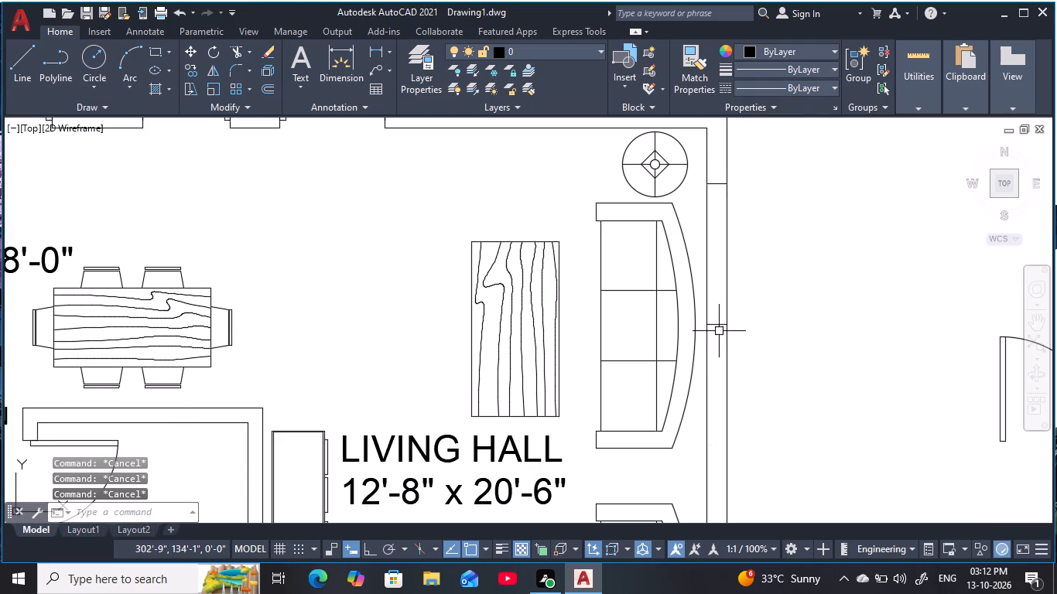
Offset both faces of the living hall's outer wall 2" into the wall thickness.
text(O)
key(space)
text(2)
key(space)
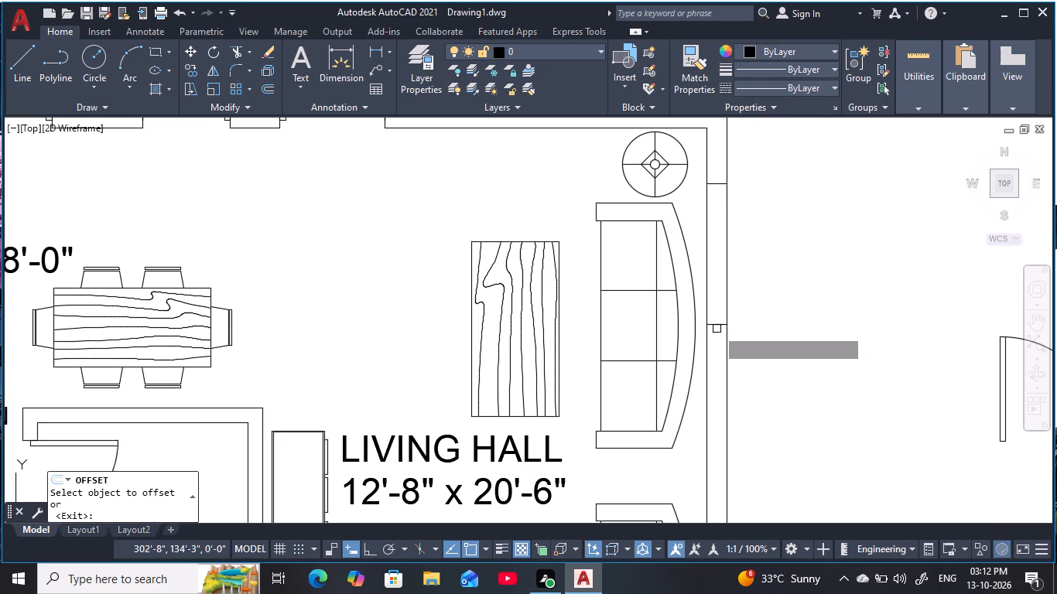
click(728, 270)
click(710, 284)
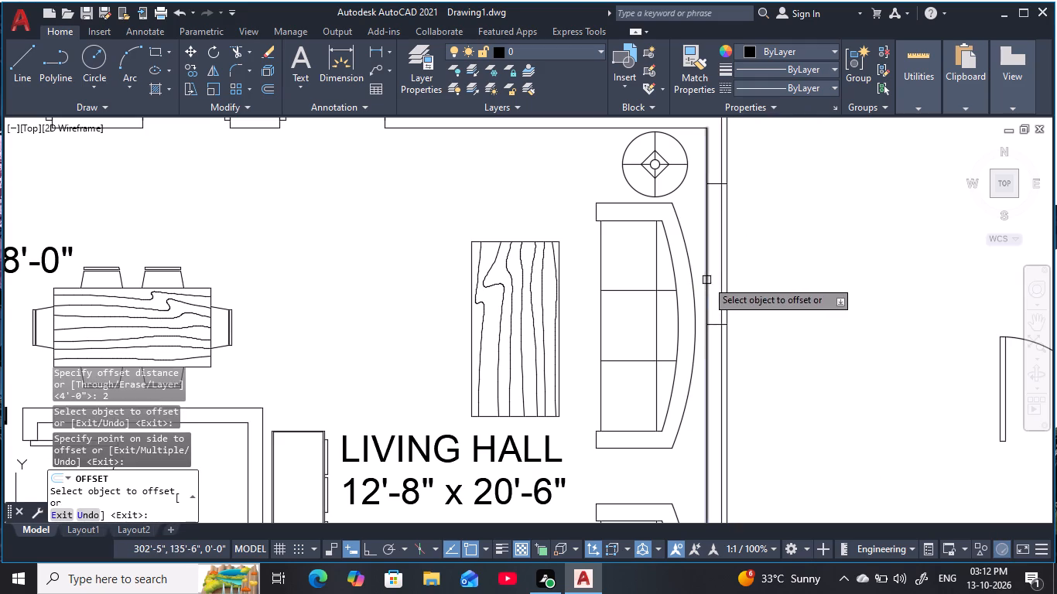
click(706, 280)
click(723, 279)
key(Escape)
key(Escape)
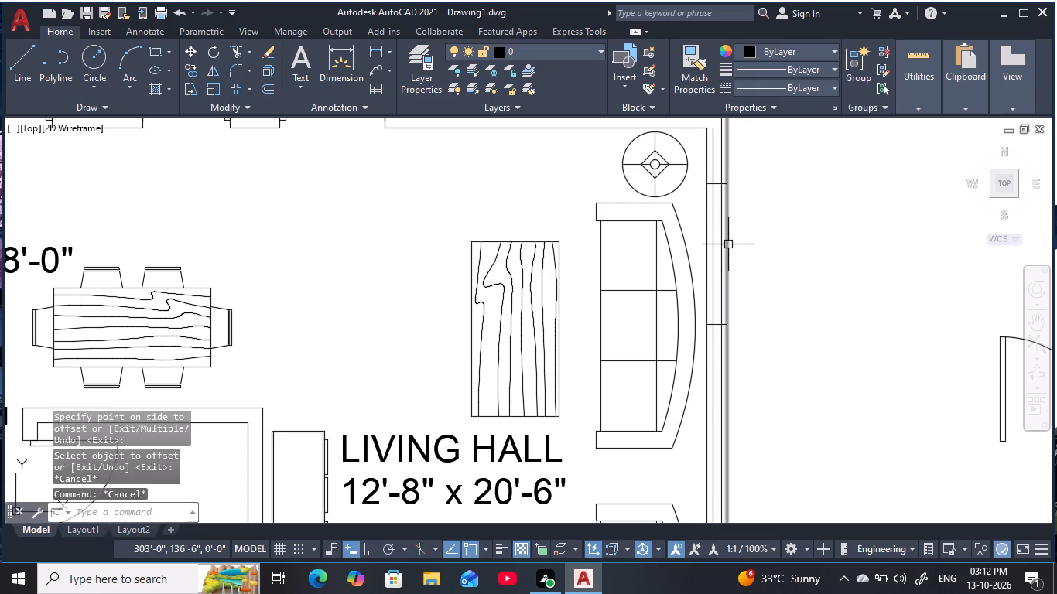
key(Escape)
key(Escape)
Trim the inner wall lines beyond both ends of the living hall window.
text(TR)
key(space)
click(719, 373)
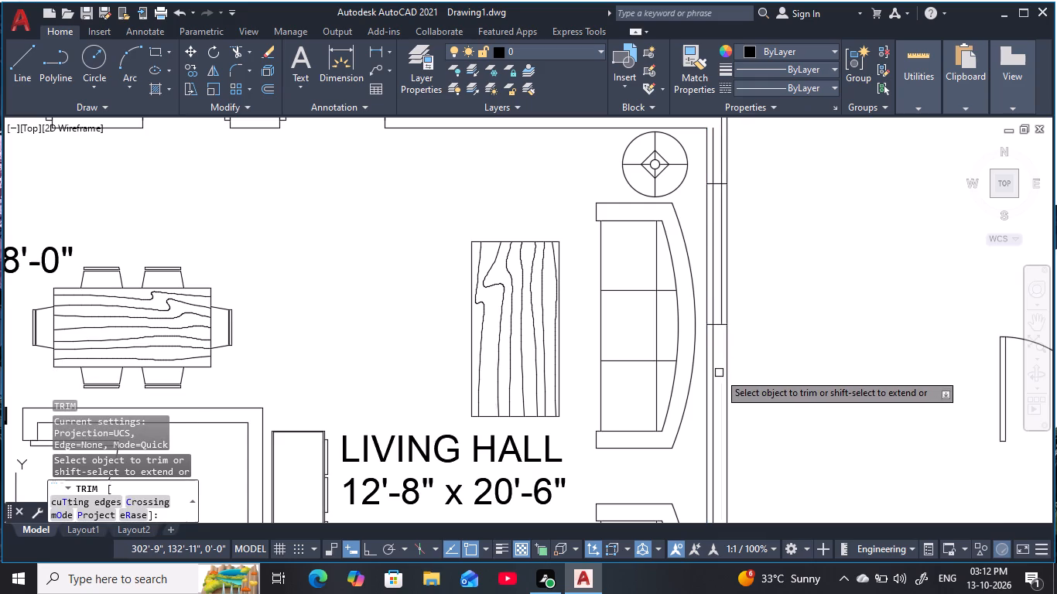
click(715, 377)
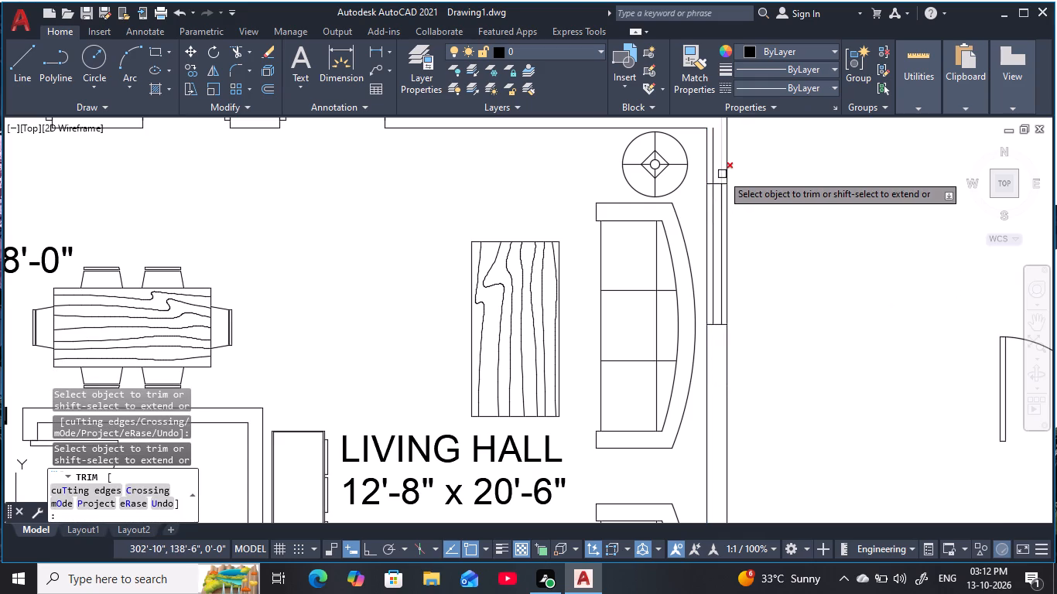
click(722, 174)
click(718, 174)
click(713, 176)
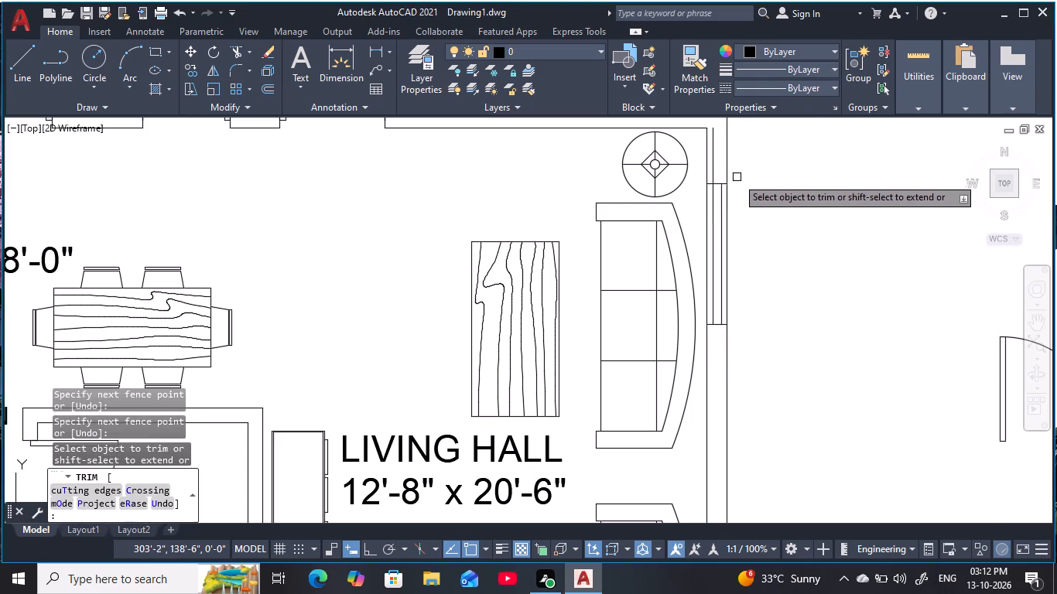
click(714, 179)
scroll(768, 176, down, 3)
middle_drag(771, 179, 751, 220)
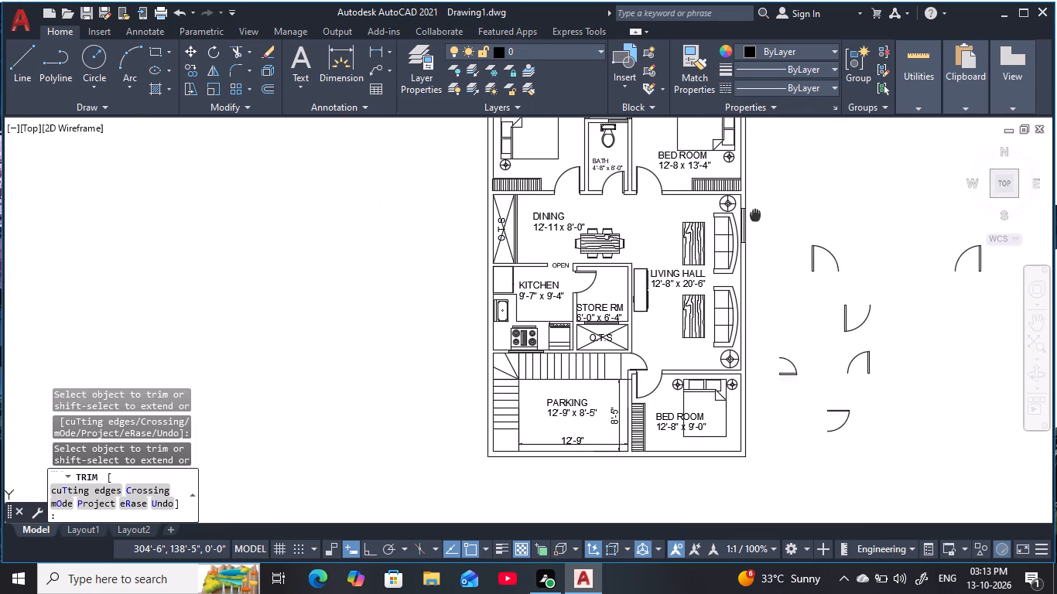
middle_drag(751, 220, 746, 228)
scroll(748, 218, down, 1)
middle_click(750, 219)
scroll(747, 227, up, 1)
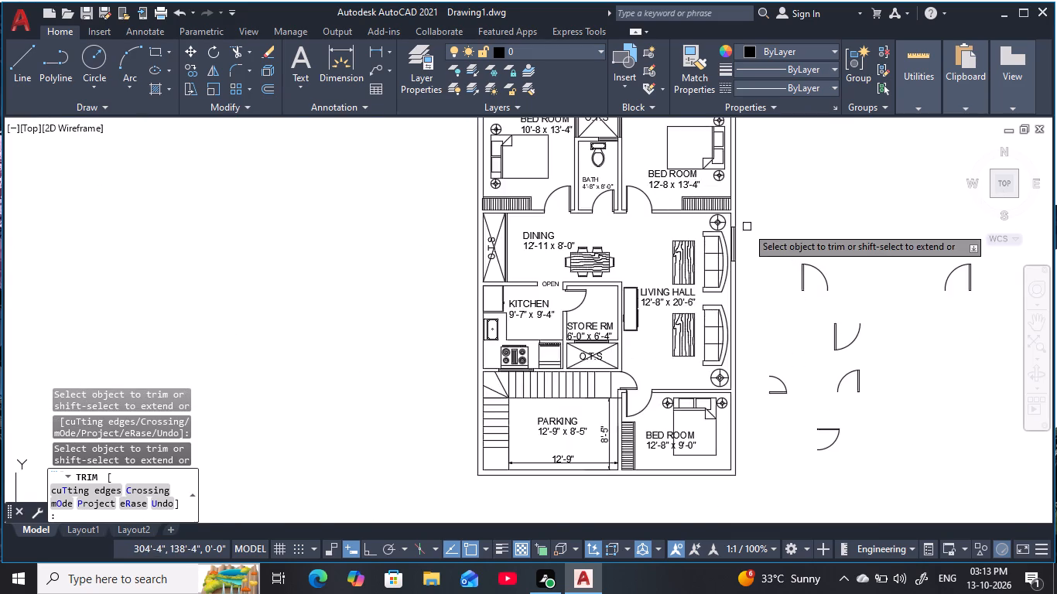
scroll(747, 227, up, 4)
middle_drag(746, 228, 807, 192)
key(Escape)
key(Escape)
key(Escape)
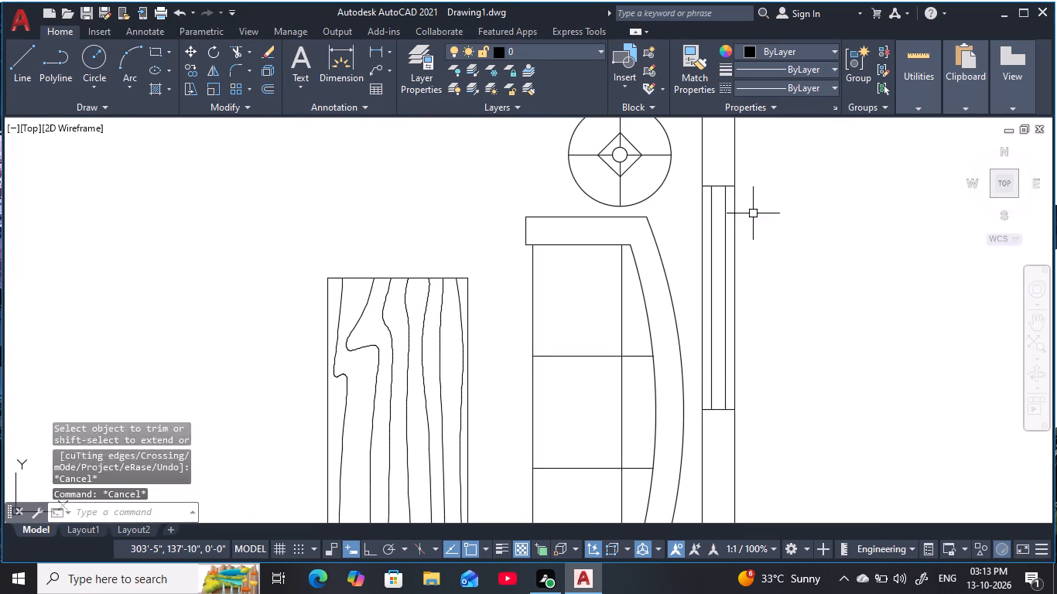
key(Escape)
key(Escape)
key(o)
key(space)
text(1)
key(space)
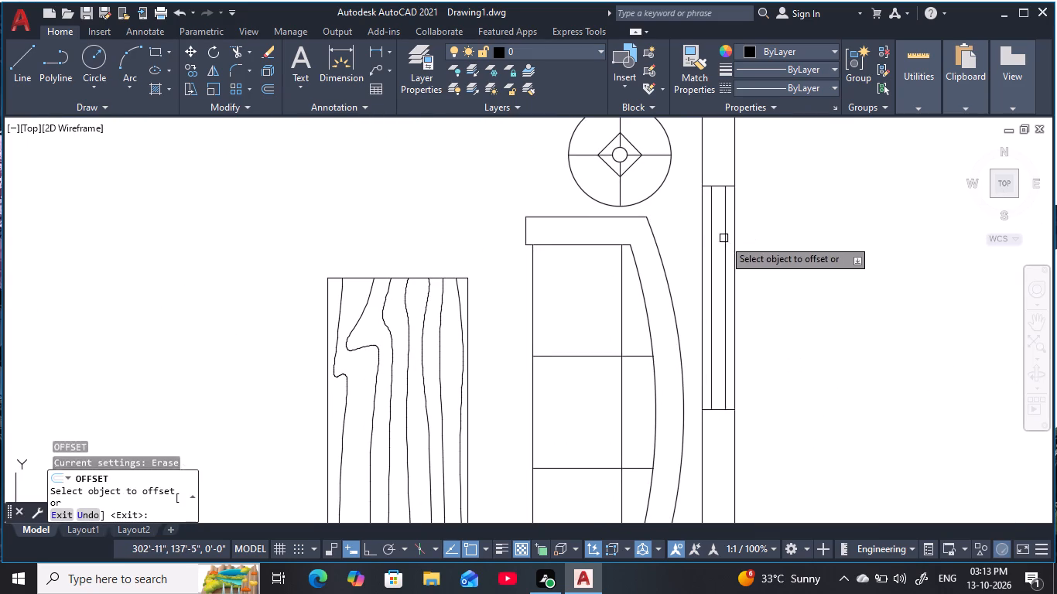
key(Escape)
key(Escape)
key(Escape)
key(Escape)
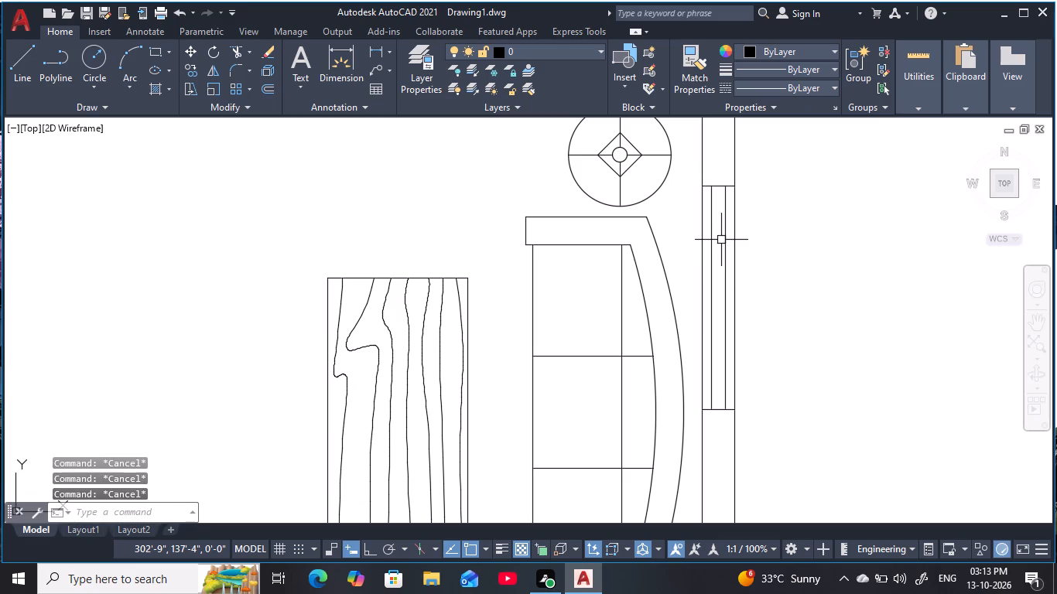
Draw a centre line through the living hall window between the midpoints of its two end lines.
text(L)
key(space)
click(718, 189)
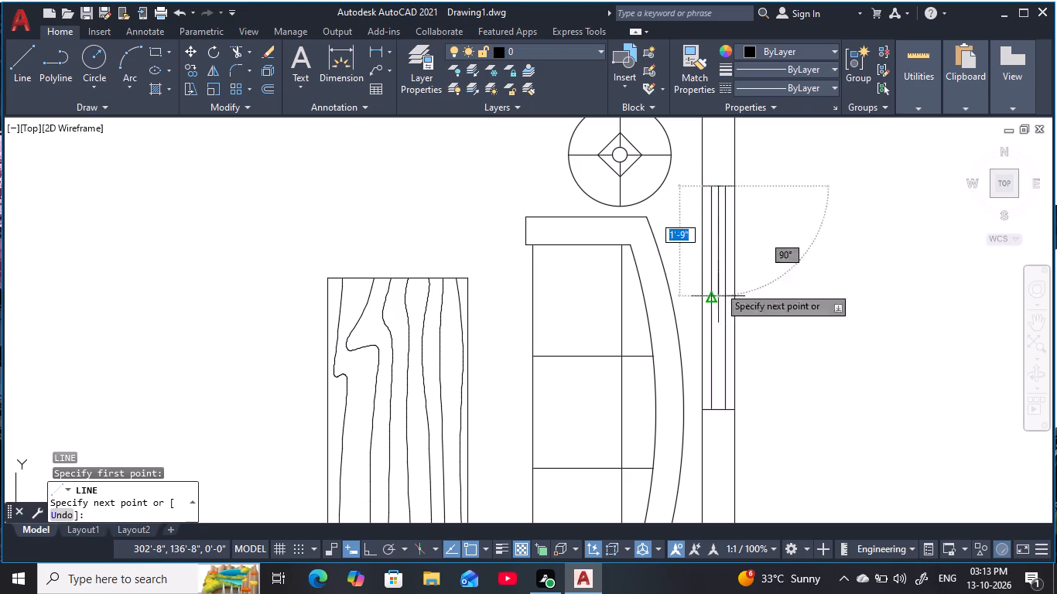
click(717, 410)
key(Escape)
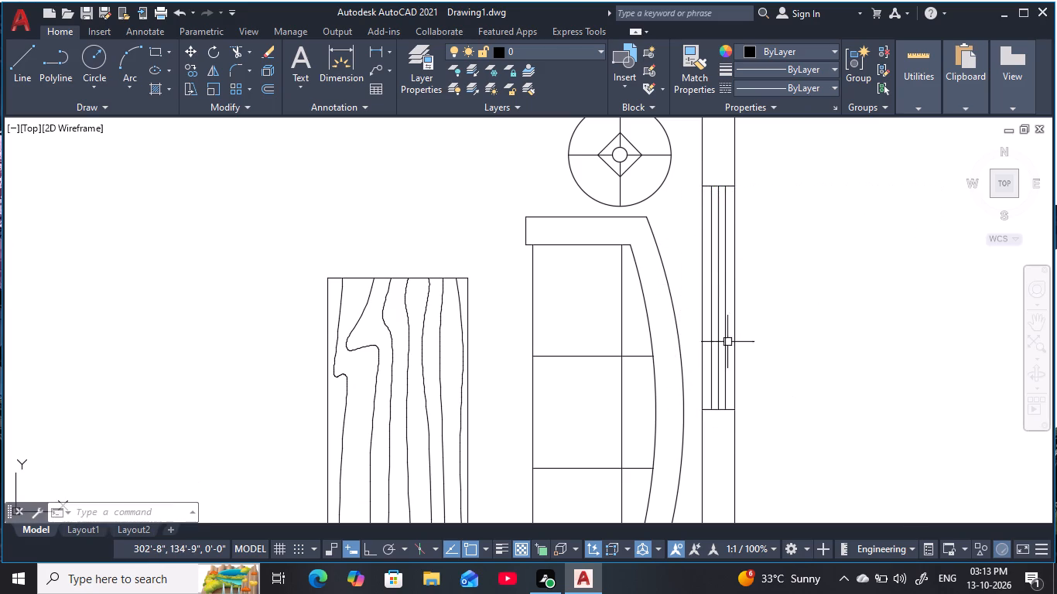
key(Escape)
key(Escape)
key(Escape)
Copy the upper living hall window about 10'-4" down the same outer wall, behind the lower sofa.
click(689, 172)
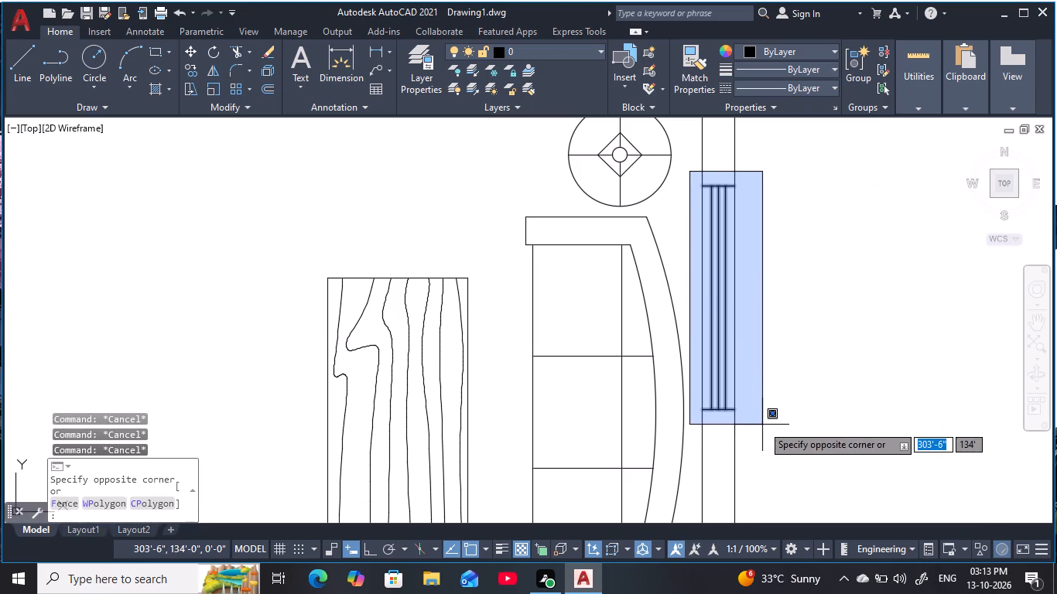
click(762, 425)
key(c)
key(o)
key(space)
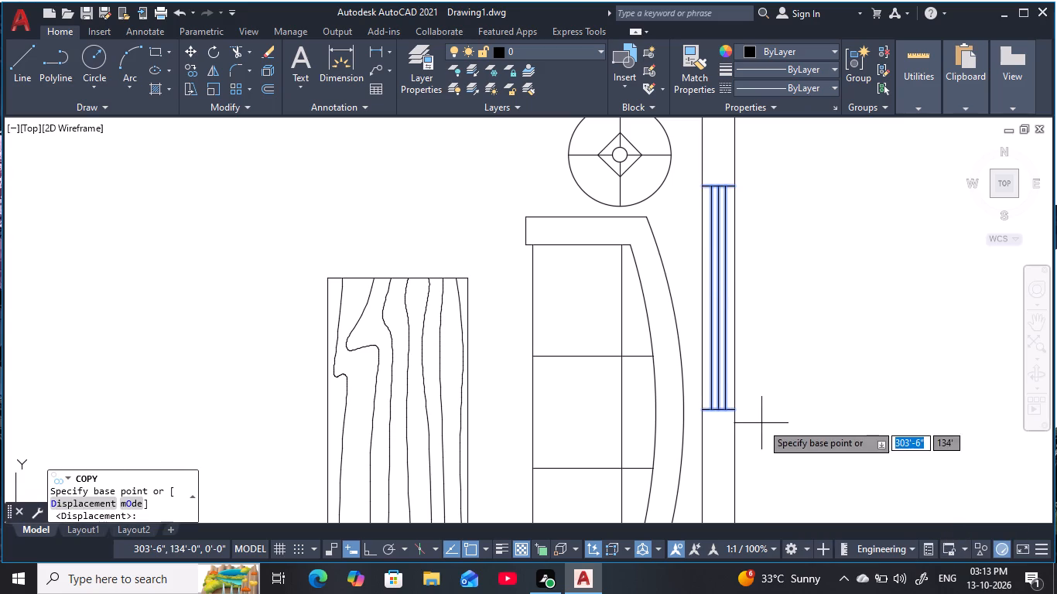
click(737, 413)
middle_drag(758, 396, 741, 200)
scroll(758, 210, down, 2)
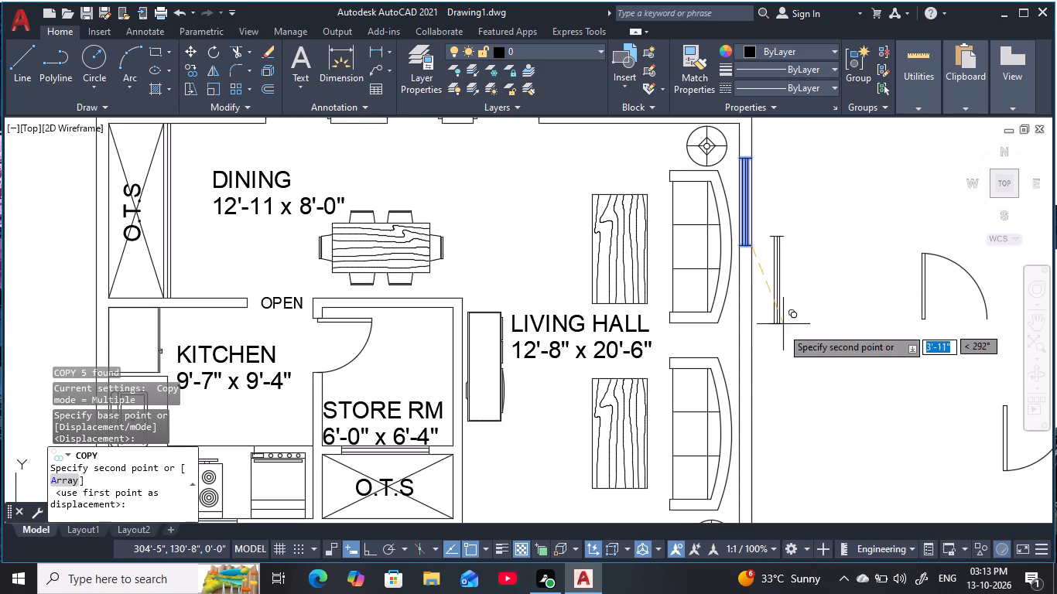
middle_drag(775, 387, 757, 265)
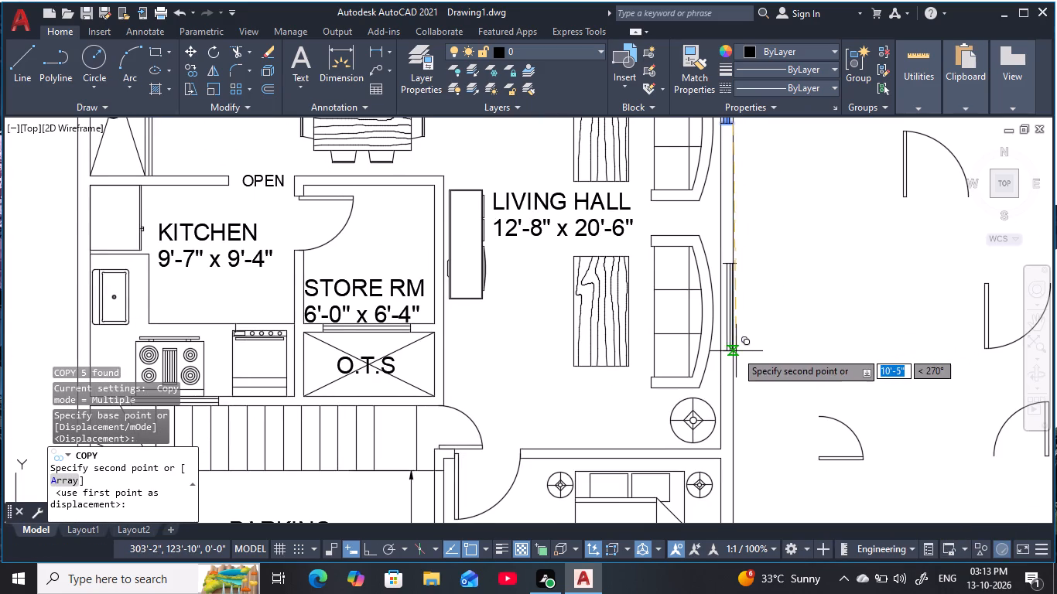
scroll(737, 350, up, 1)
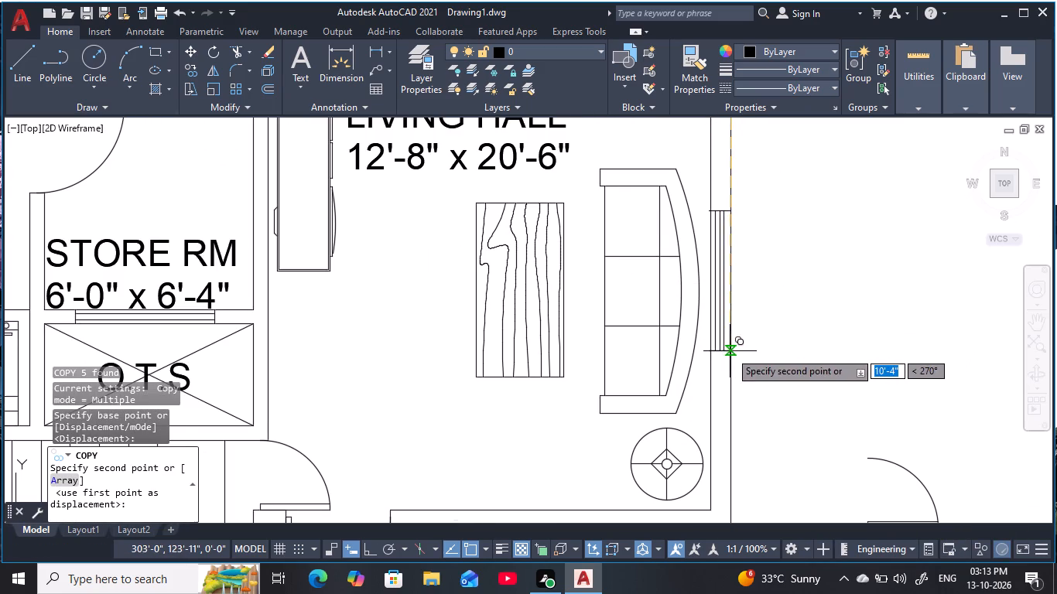
click(730, 351)
key(Escape)
scroll(755, 307, down, 1)
key(Escape)
scroll(769, 268, down, 1)
middle_drag(774, 260, 800, 302)
key(Escape)
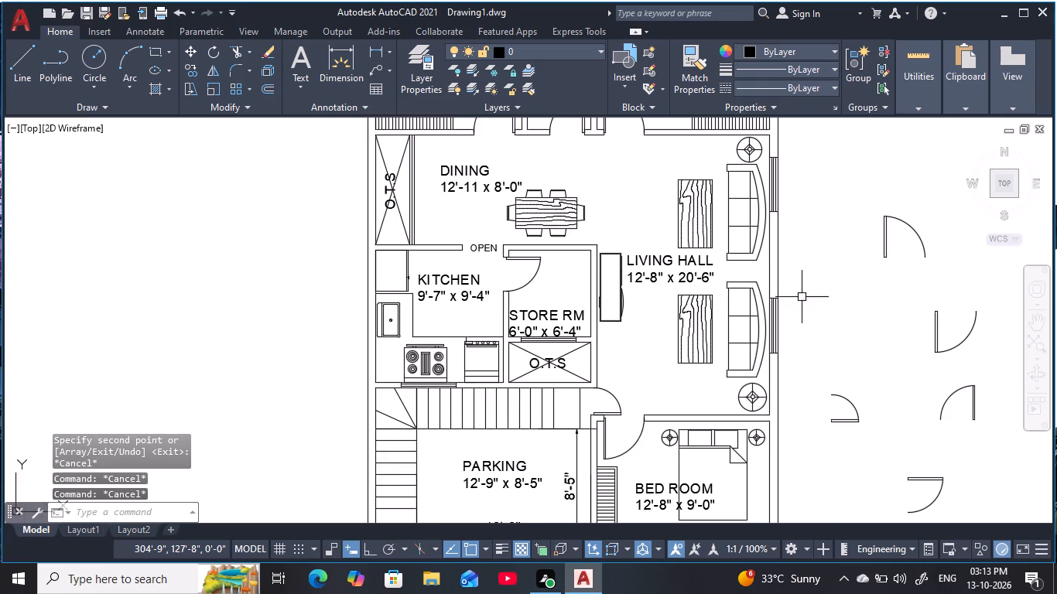
Copy the upper living hall window about 10'-9" up the outer wall, behind the bed of the 12'-8 x 13'-4" bedroom.
scroll(801, 282, down, 1)
middle_drag(801, 275, 766, 235)
key(Escape)
key(Escape)
key(Escape)
key(Escape)
key(Escape)
key(Escape)
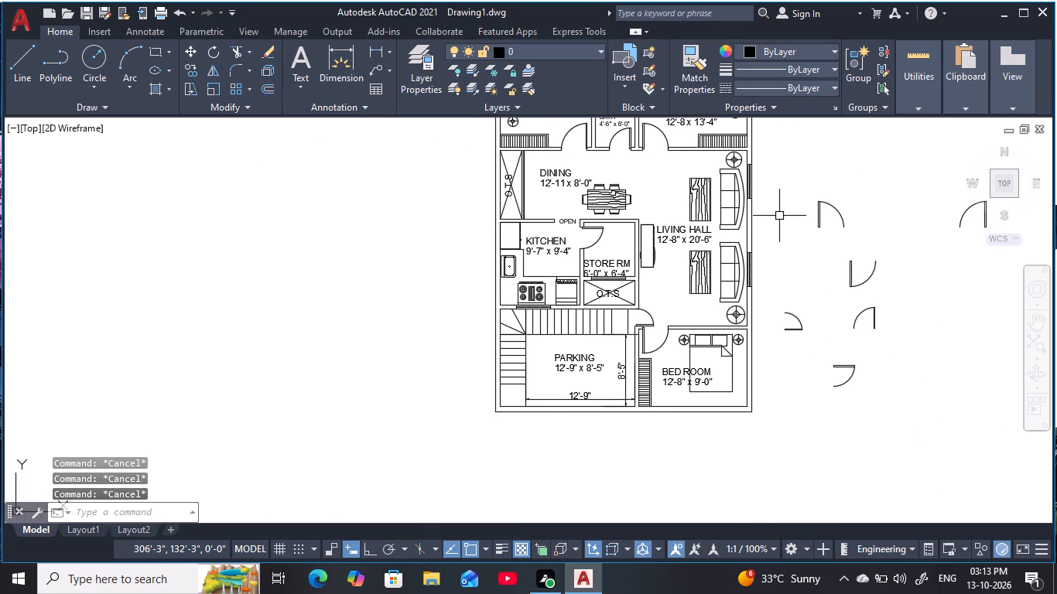
scroll(779, 218, down, 1)
middle_drag(782, 267, 791, 367)
scroll(798, 265, up, 2)
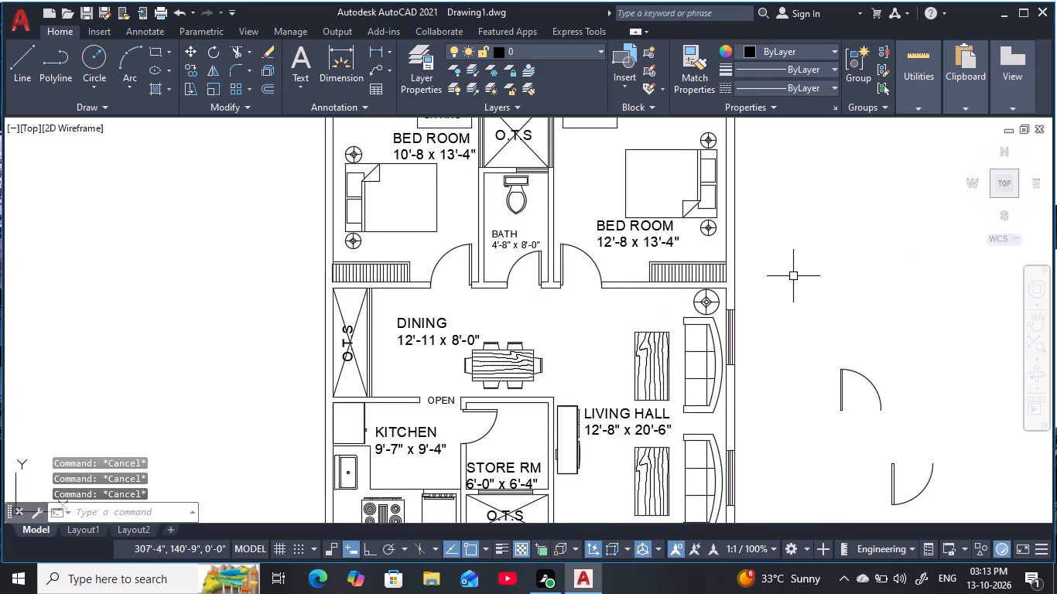
middle_drag(793, 276, 823, 240)
scroll(785, 271, up, 3)
middle_click(782, 271)
middle_drag(774, 277, 824, 177)
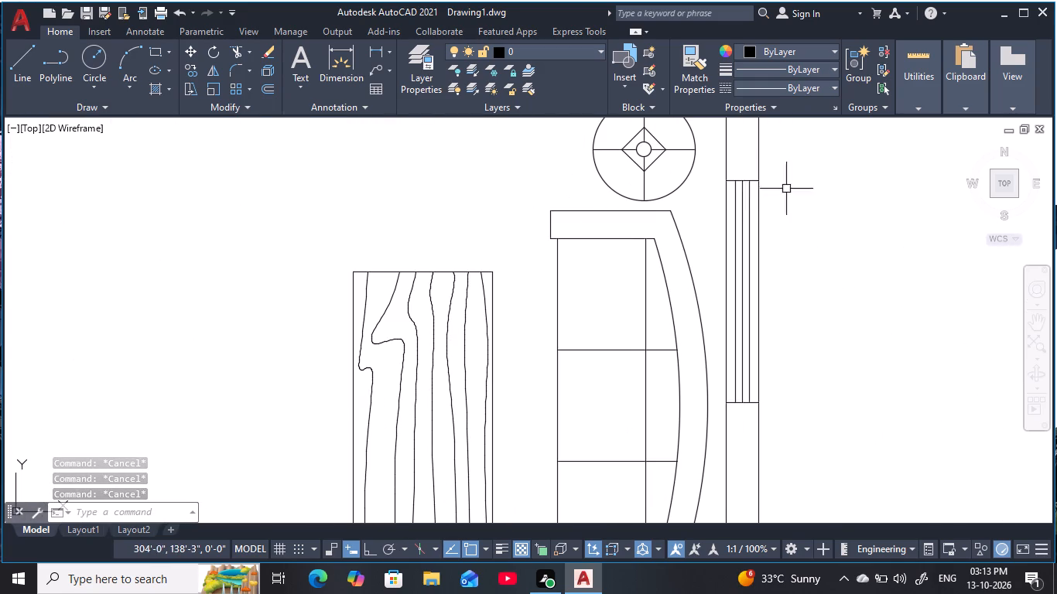
click(710, 169)
click(849, 457)
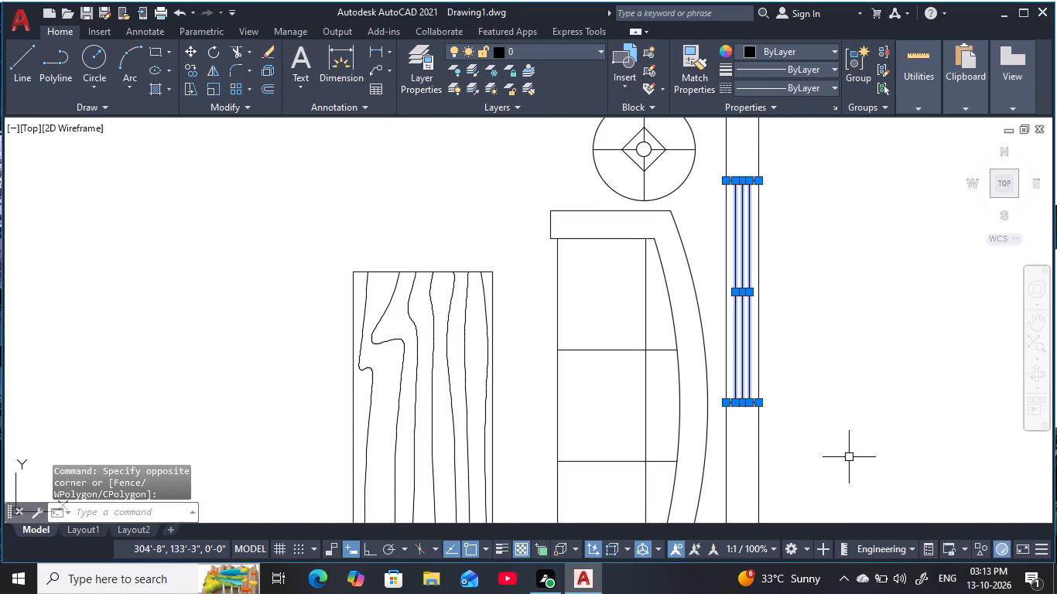
key(c)
key(o)
key(space)
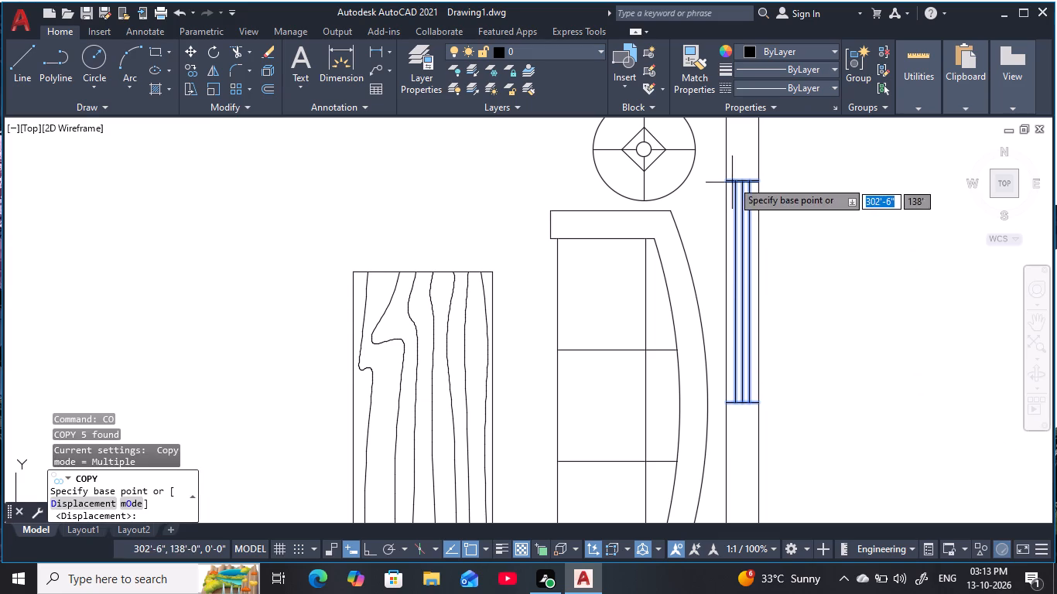
click(756, 183)
middle_drag(759, 171, 757, 256)
scroll(757, 252, down, 4)
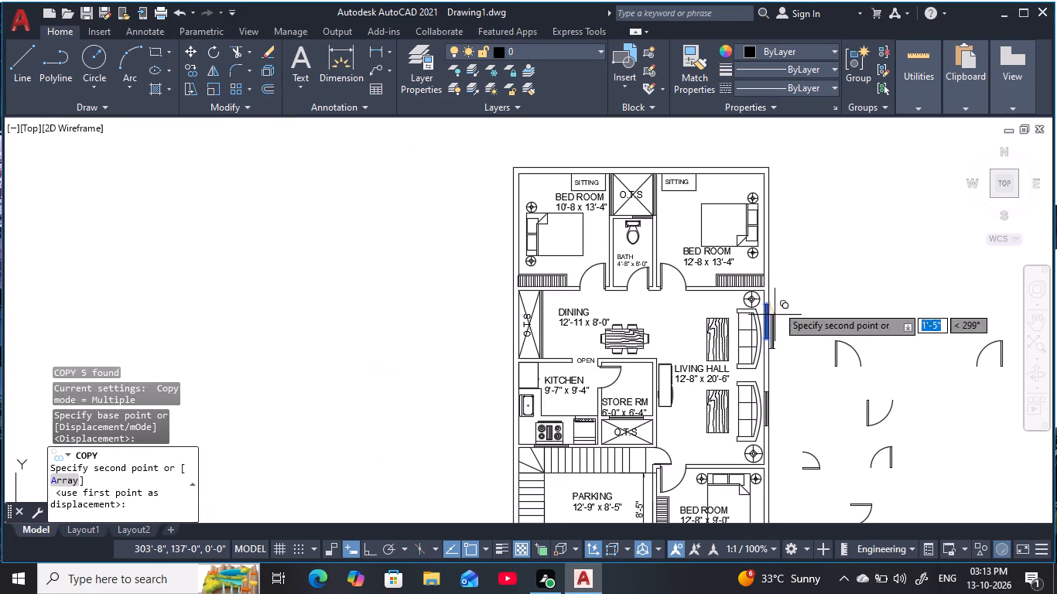
middle_drag(763, 226, 752, 273)
scroll(753, 246, up, 3)
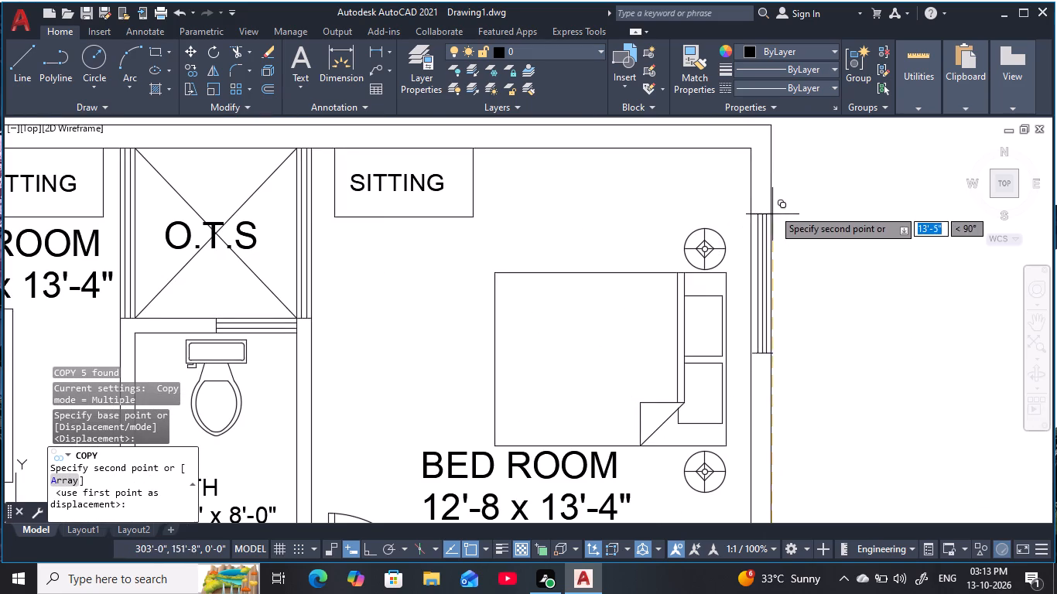
scroll(771, 232, down, 2)
middle_drag(774, 238, 775, 238)
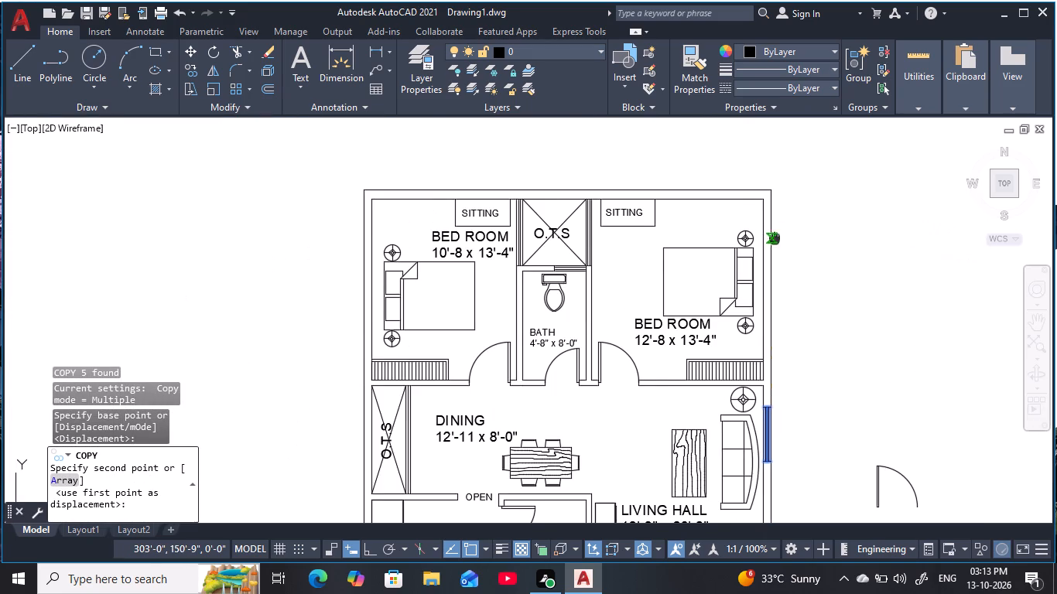
middle_drag(775, 238, 771, 200)
scroll(768, 218, up, 2)
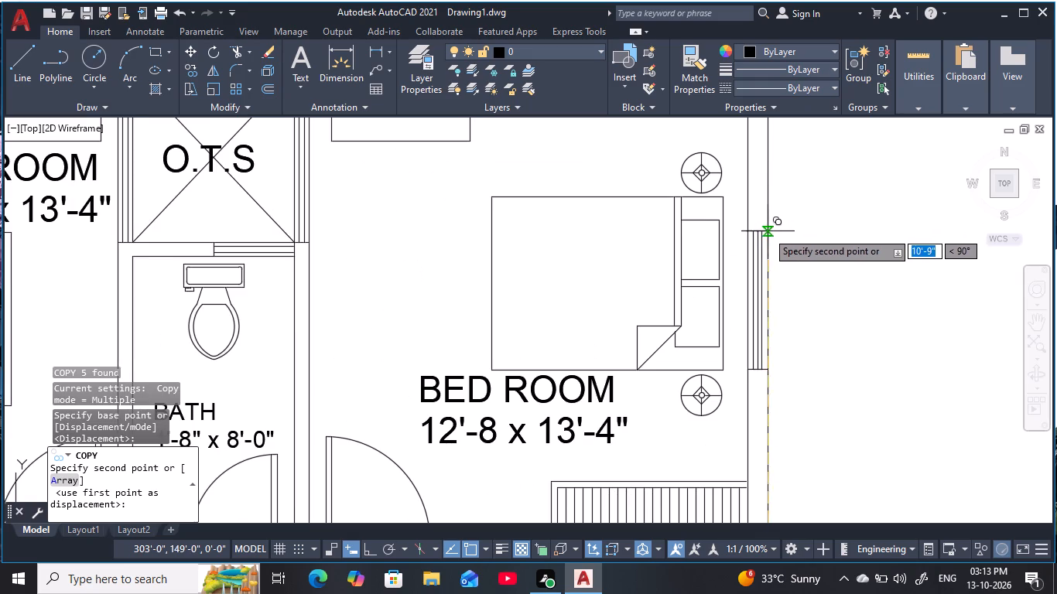
click(765, 231)
Place another copy of the window in the outer wall behind the bed of the 10'-8 x 13'-4" bedroom.
middle_drag(793, 217, 913, 155)
scroll(914, 155, down, 3)
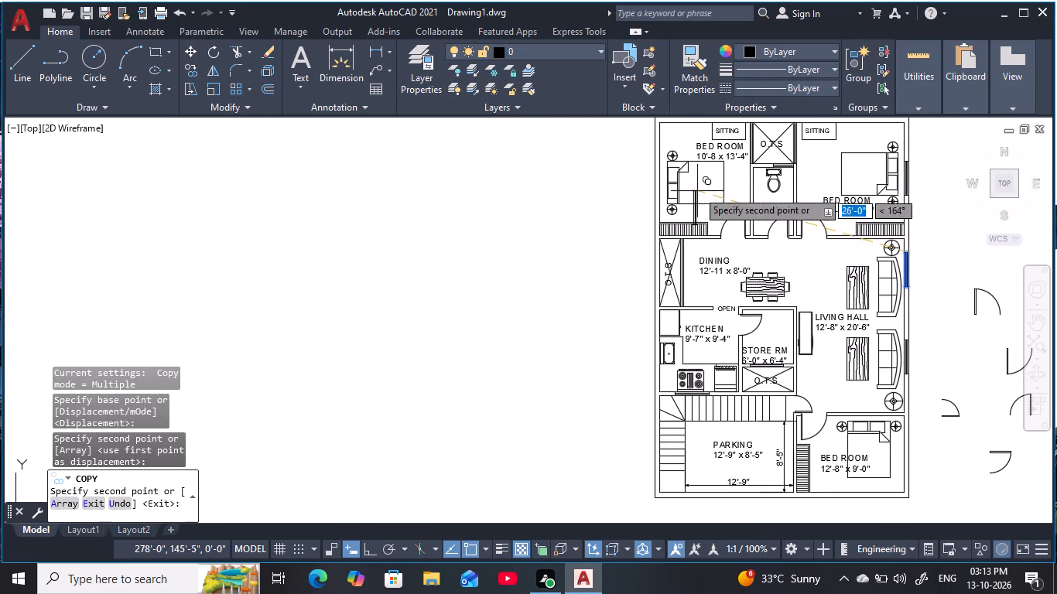
middle_drag(697, 190, 713, 217)
scroll(703, 207, up, 3)
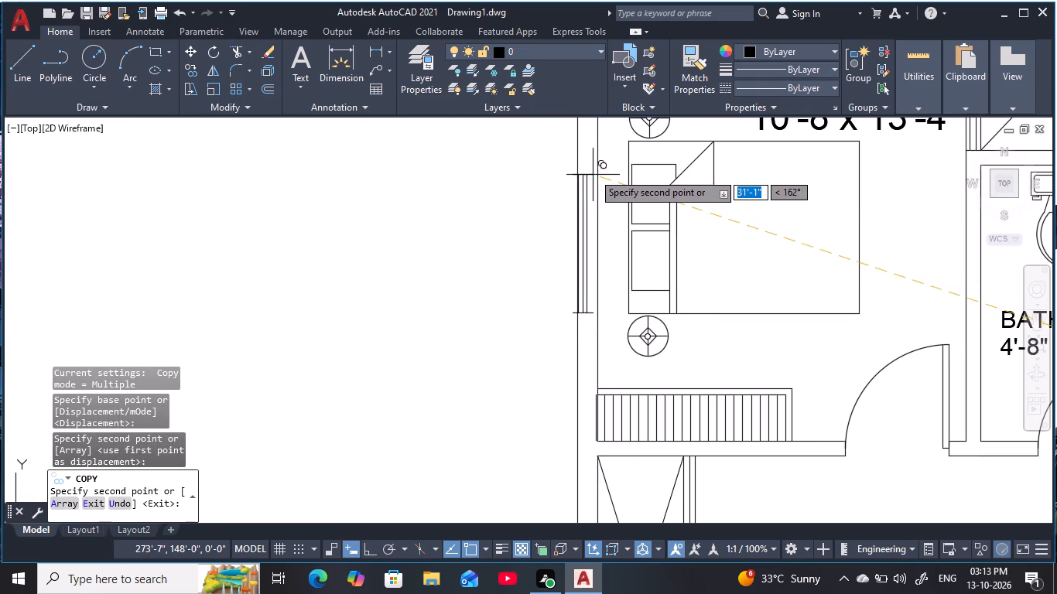
click(597, 164)
scroll(673, 275, down, 2)
middle_drag(676, 272, 706, 108)
scroll(737, 146, down, 2)
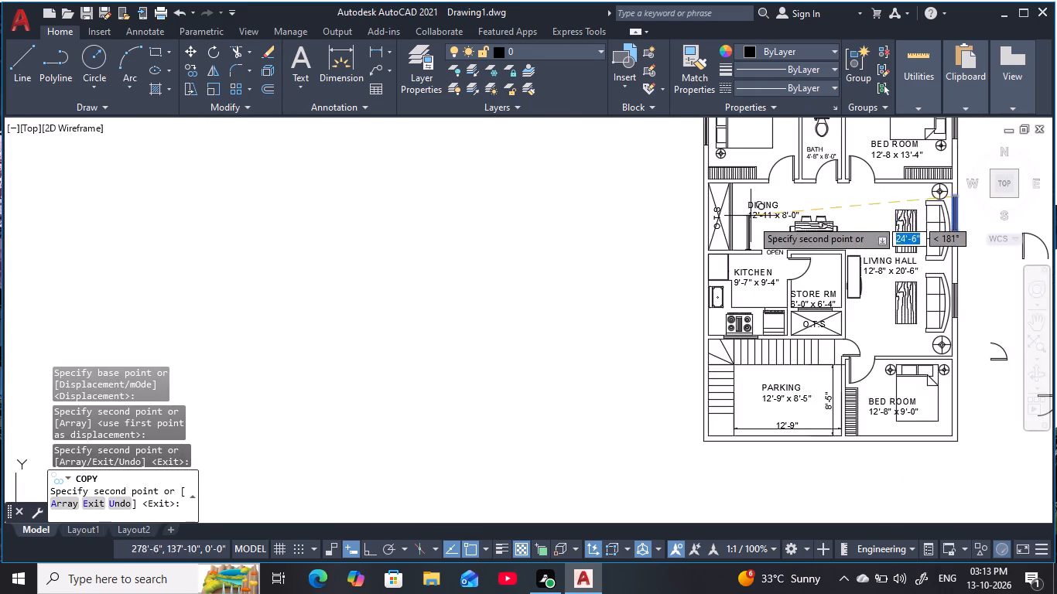
middle_drag(755, 244, 727, 122)
middle_drag(728, 187, 730, 310)
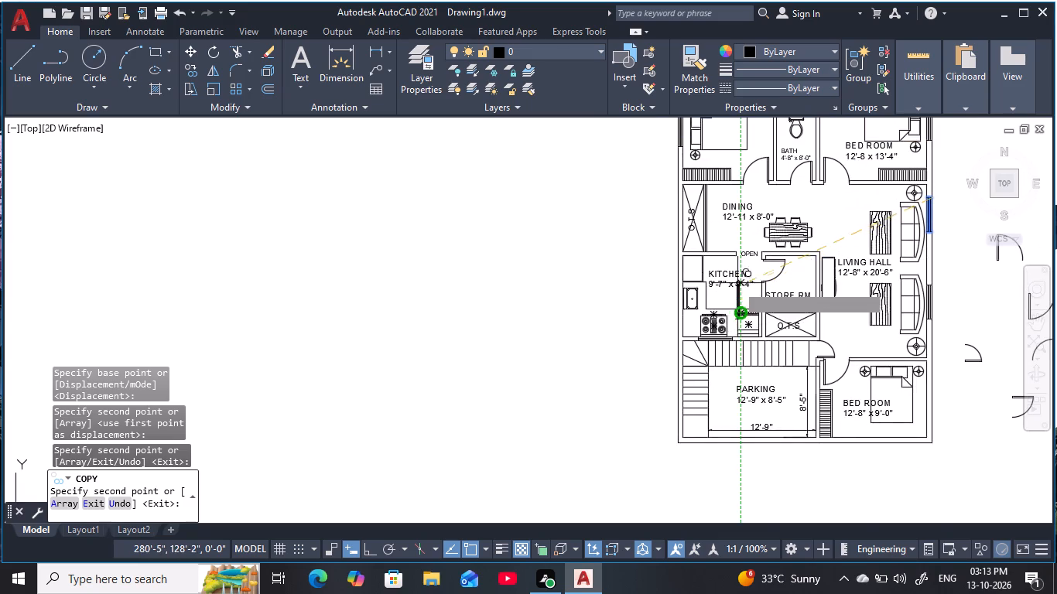
scroll(742, 273, up, 2)
middle_drag(743, 273, 775, 230)
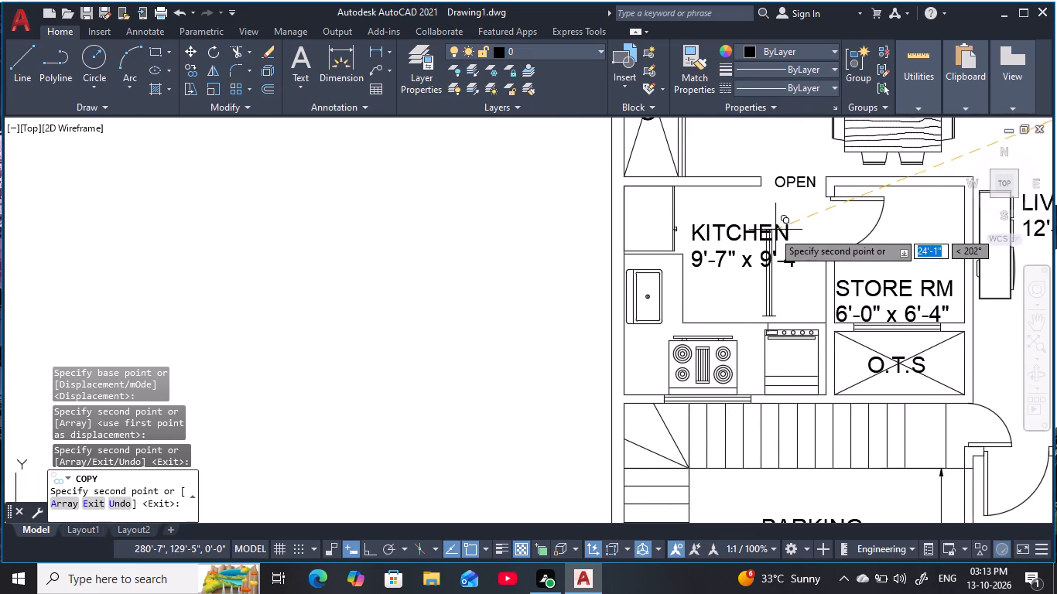
key(Escape)
key(Escape)
key(Escape)
Erase the 8'-5" and 12'-9" dimensions in the parking area.
scroll(771, 237, down, 2)
middle_drag(759, 234, 551, 362)
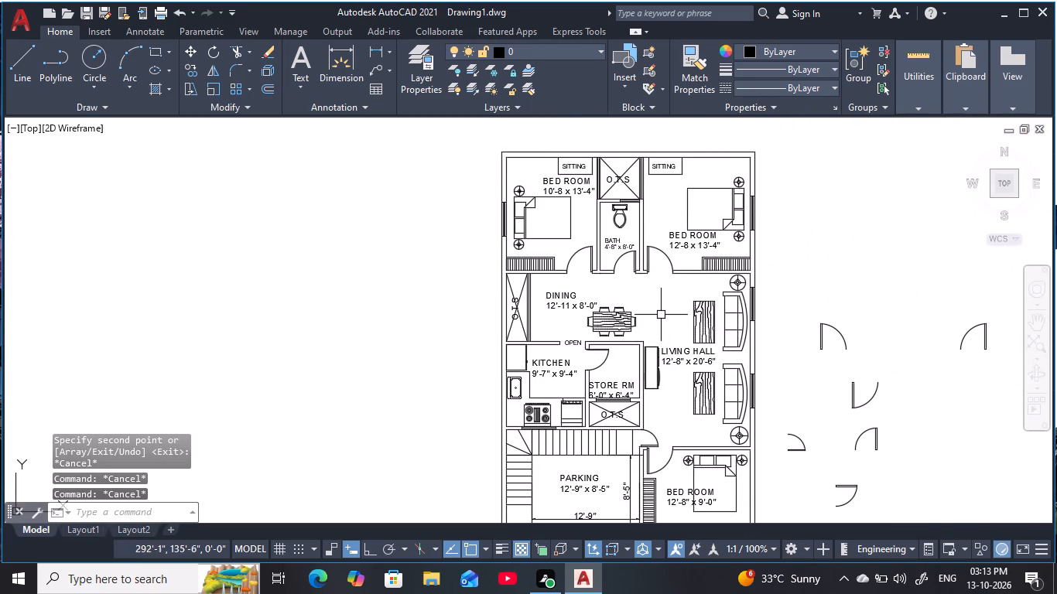
middle_drag(666, 326, 700, 239)
middle_drag(785, 376, 724, 364)
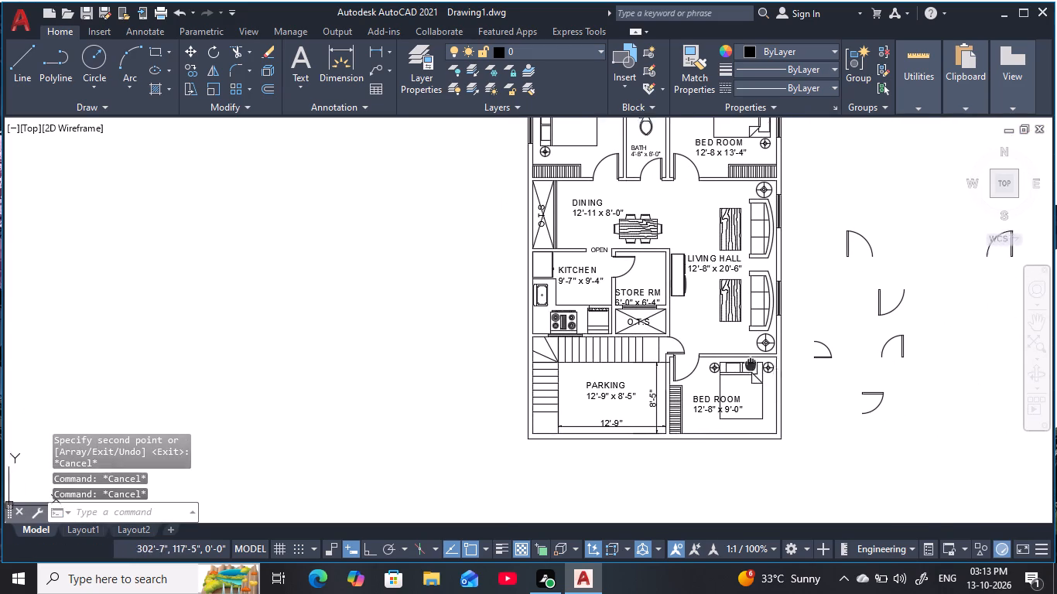
middle_drag(724, 364, 658, 364)
key(Escape)
scroll(513, 430, up, 2)
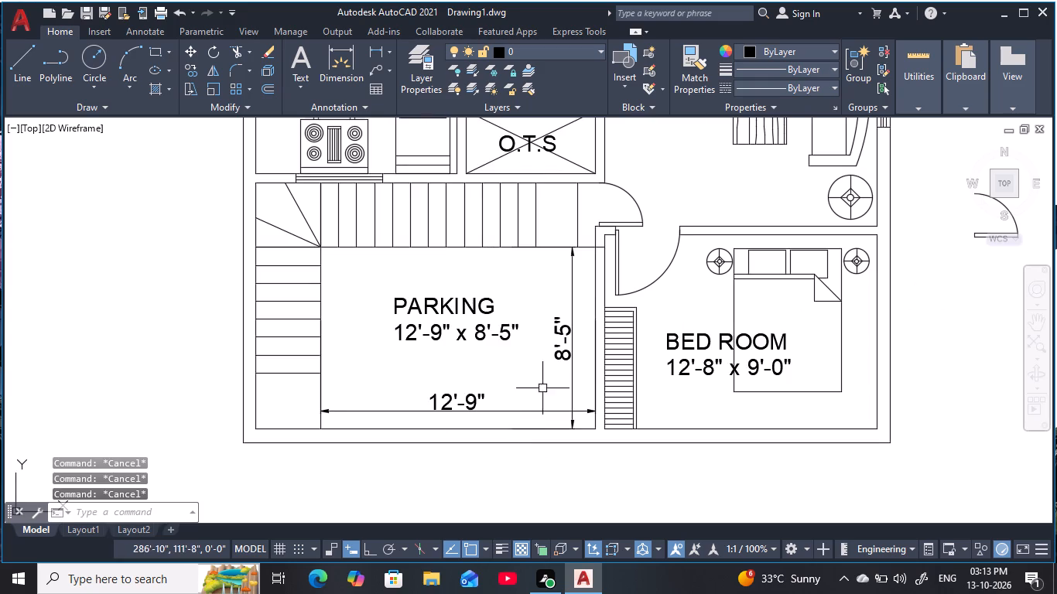
click(564, 350)
text(E)
key(space)
click(508, 415)
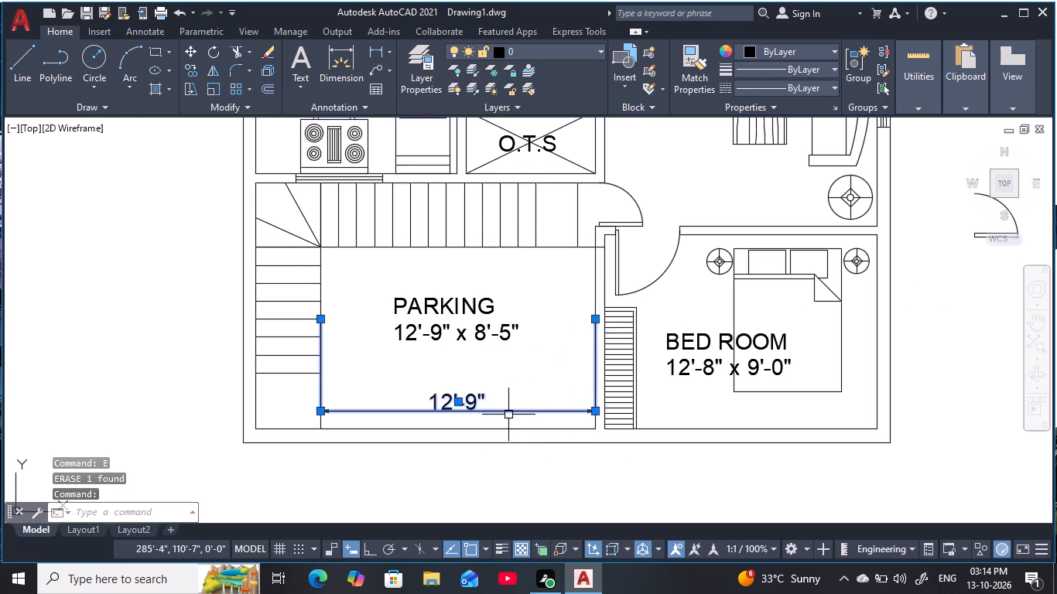
text(E)
key(space)
key(Escape)
key(Escape)
key(Escape)
key(Escape)
Trim the stair's side line in the parking area between the last tread and the lower wall.
scroll(570, 379, down, 2)
middle_drag(572, 378, 491, 374)
middle_drag(426, 389, 450, 373)
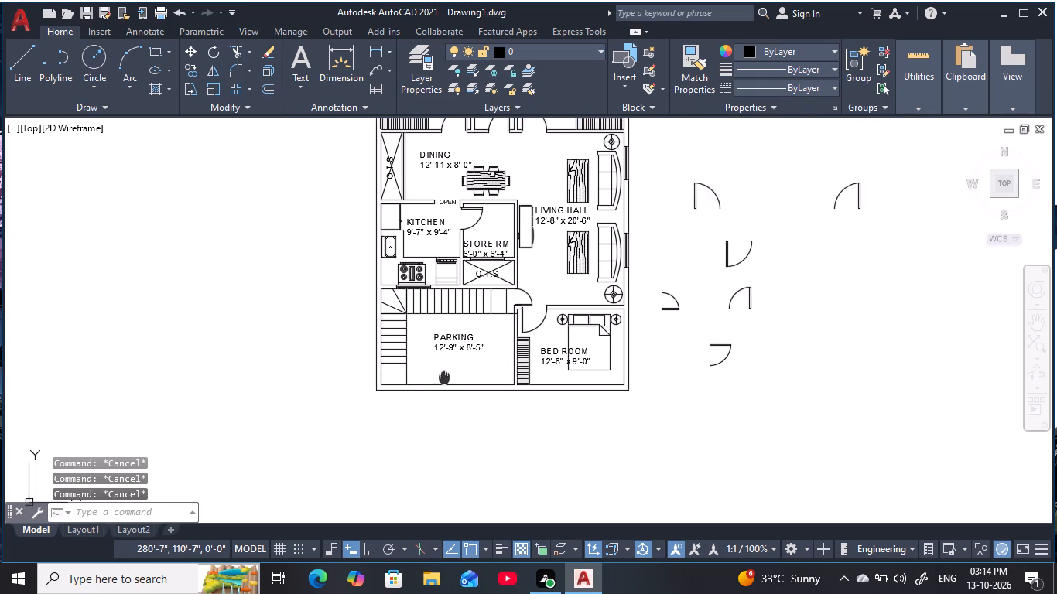
middle_drag(450, 373, 477, 359)
key(Escape)
key(Escape)
key(Escape)
scroll(432, 356, up, 3)
key(Escape)
key(Escape)
click(508, 357)
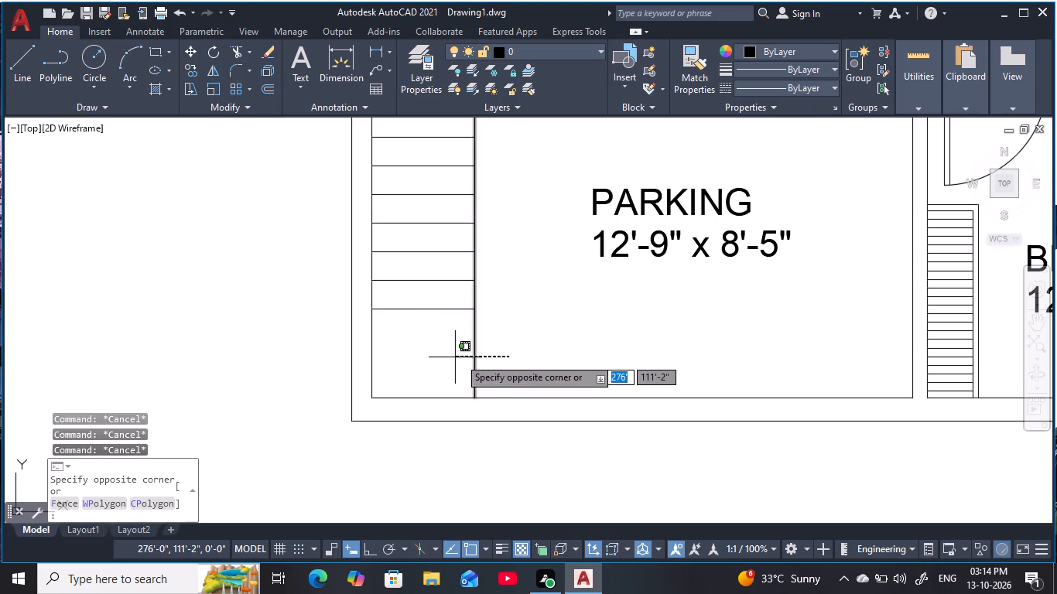
key(Escape)
key(Escape)
text(TR)
key(space)
click(528, 356)
click(450, 361)
key(Escape)
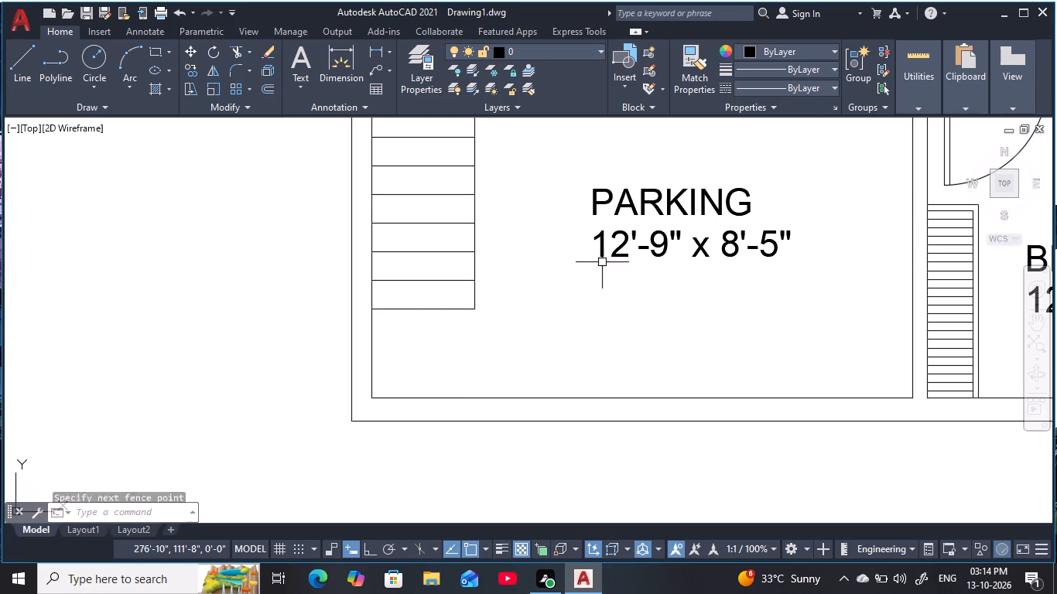
key(Escape)
key(Escape)
key(Escape)
Load the HIDDEN linetype from acadiso.lin and make it the current linetype.
click(823, 90)
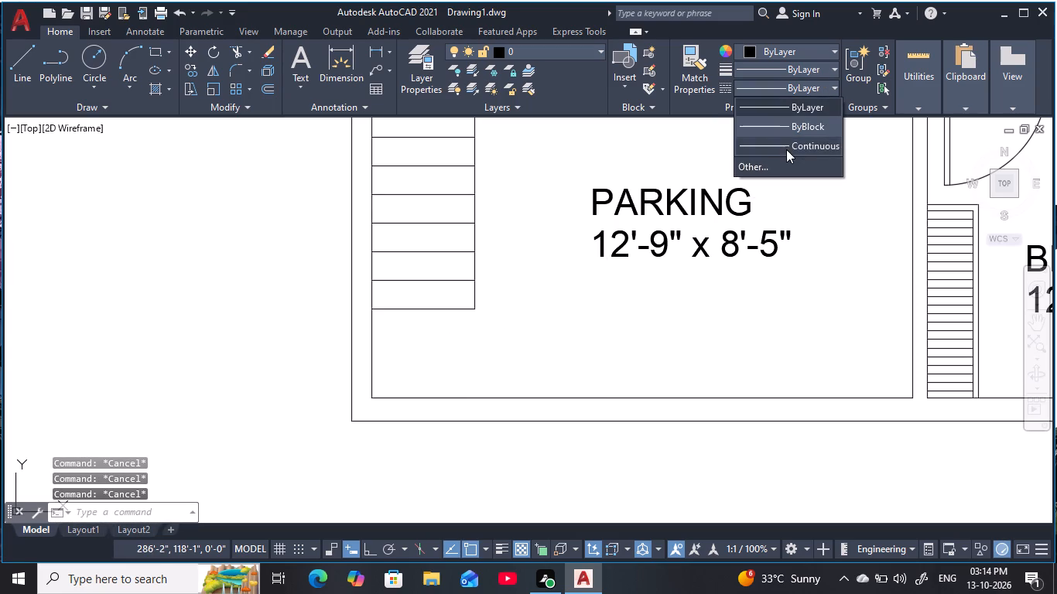
click(787, 157)
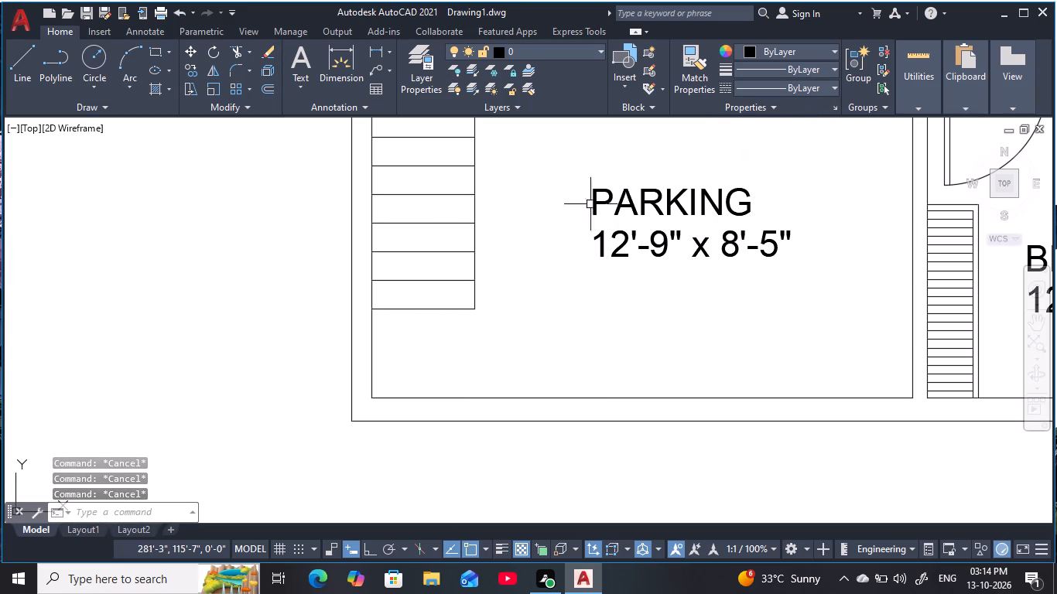
click(832, 84)
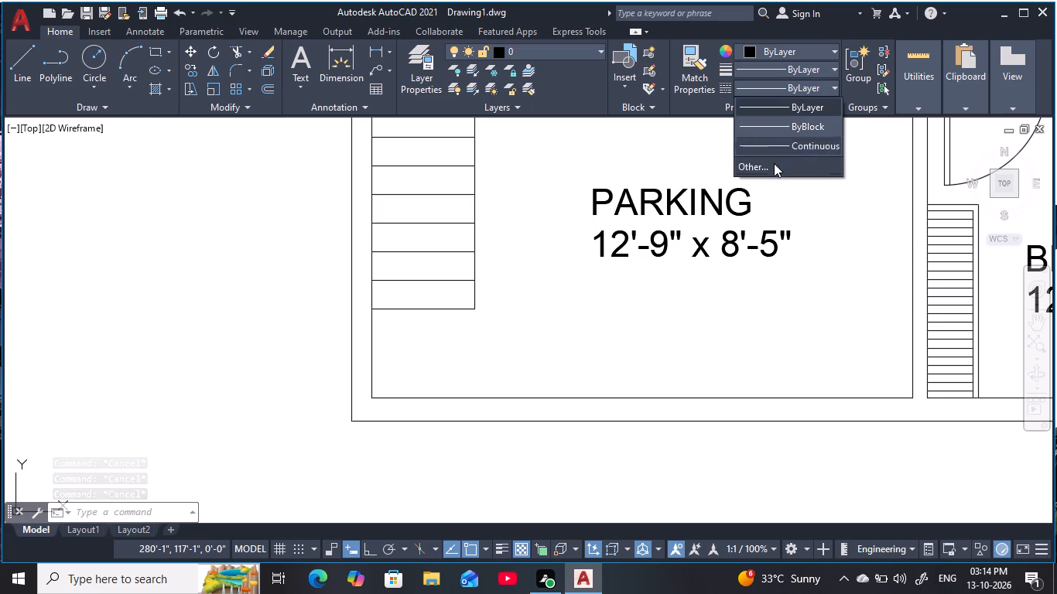
click(773, 165)
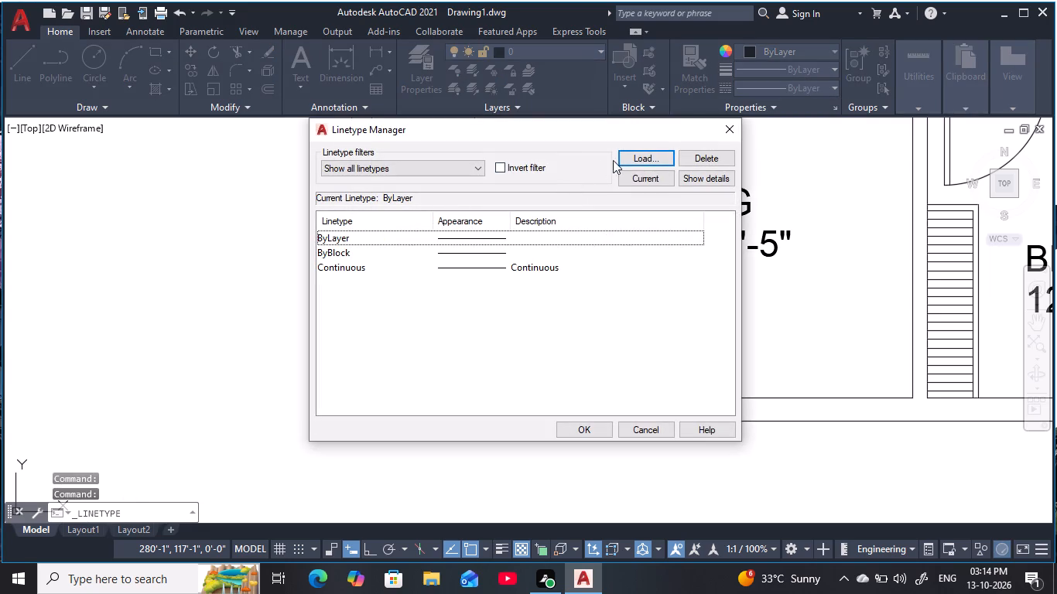
click(650, 155)
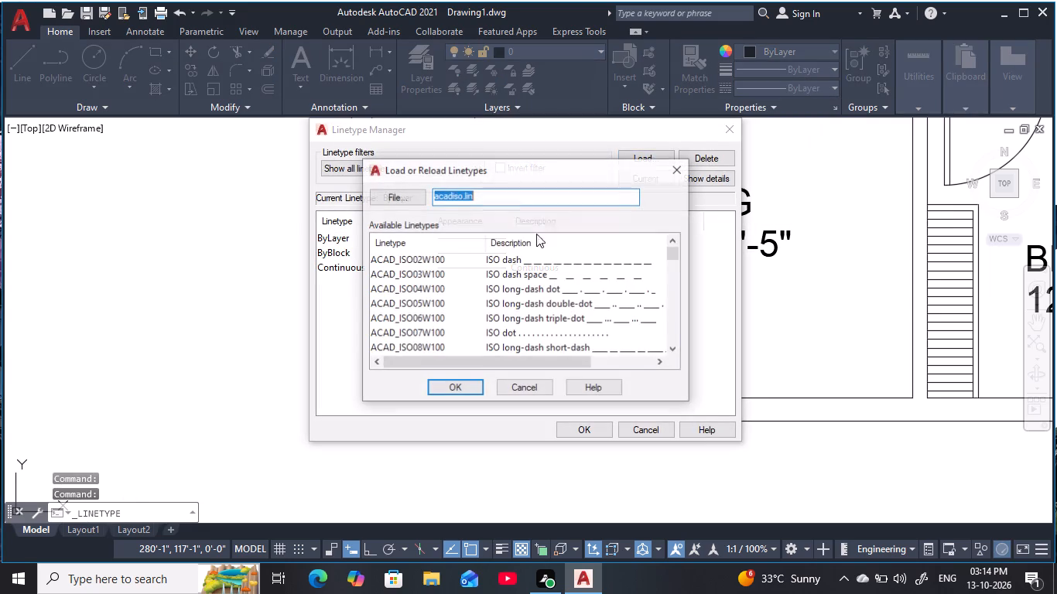
scroll(518, 290, down, 7)
scroll(447, 296, down, 2)
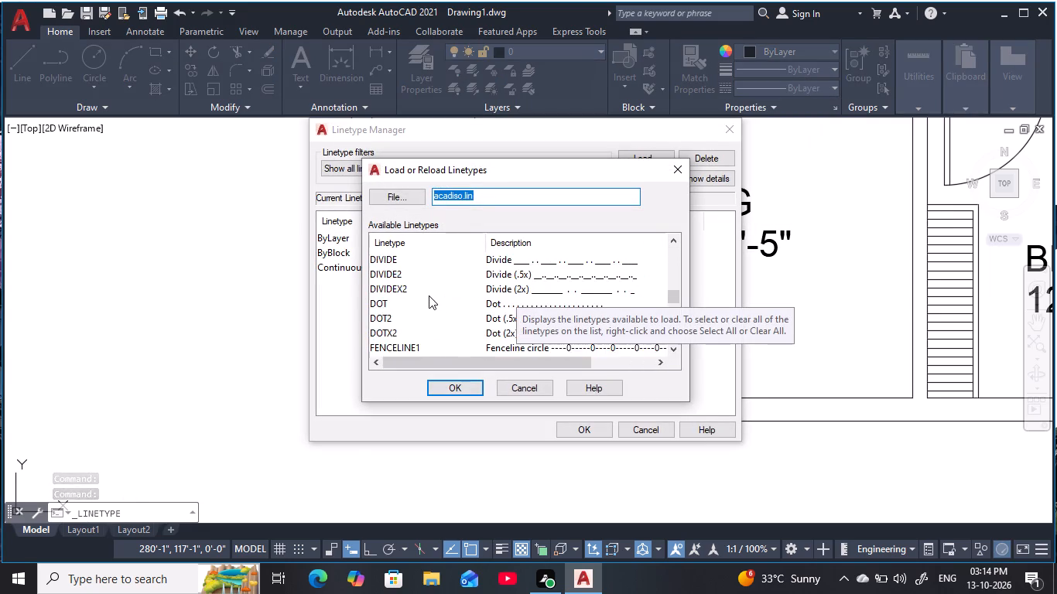
scroll(426, 293, down, 3)
click(404, 254)
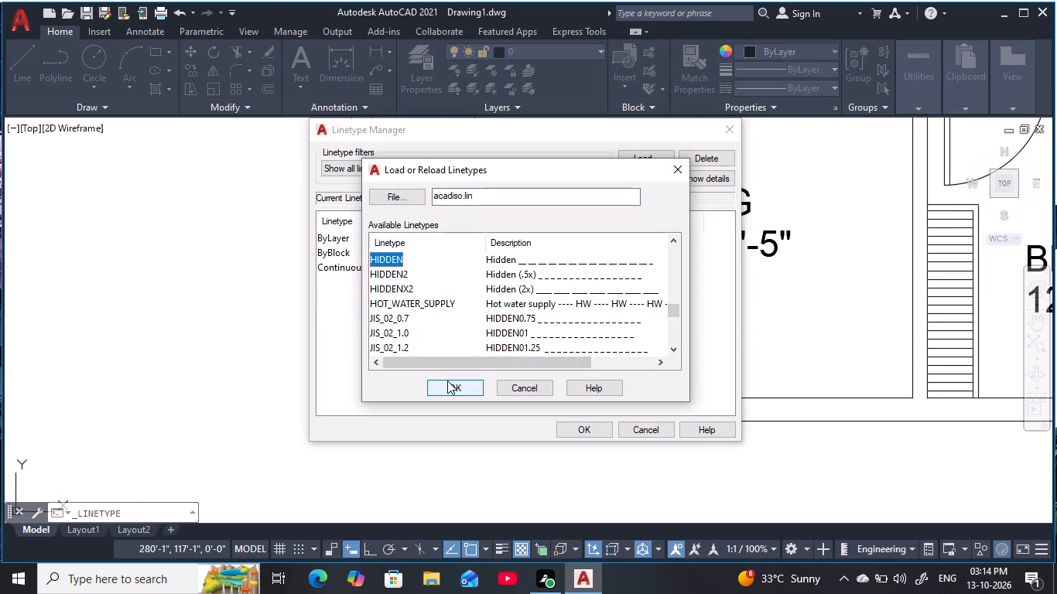
click(447, 382)
click(467, 285)
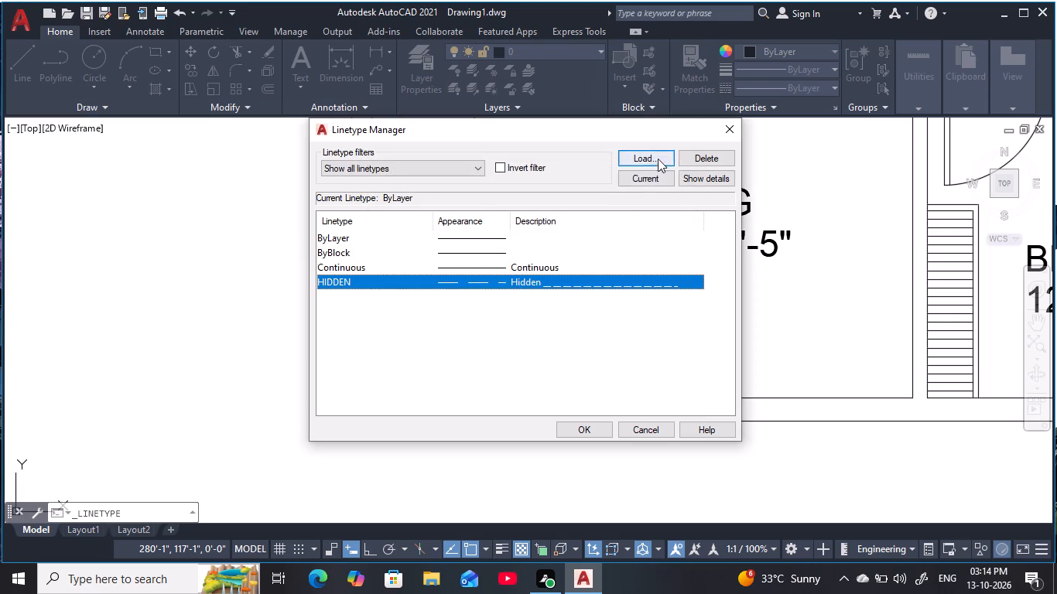
click(647, 177)
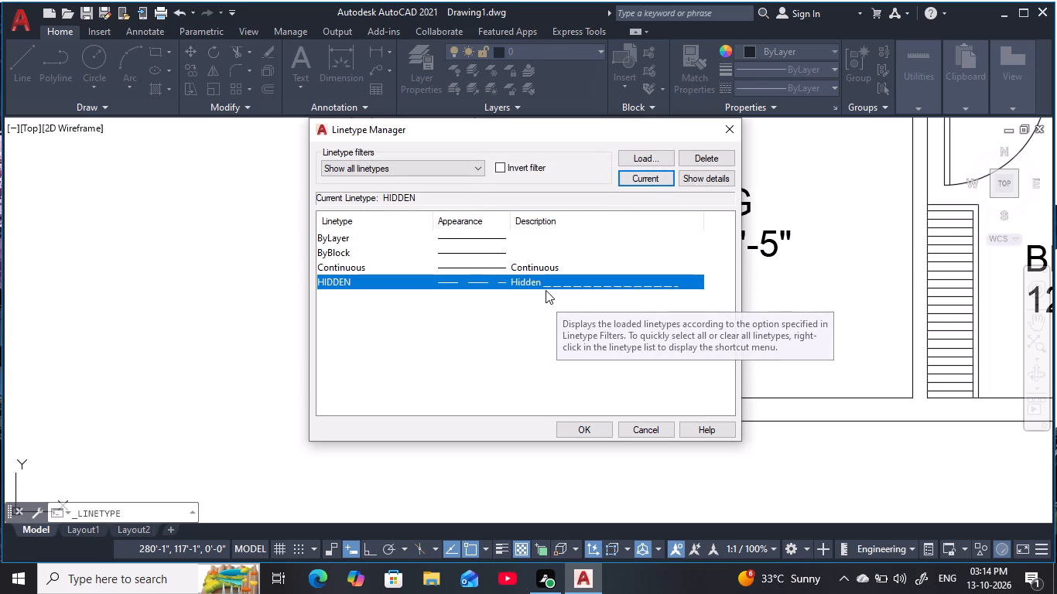
click(602, 428)
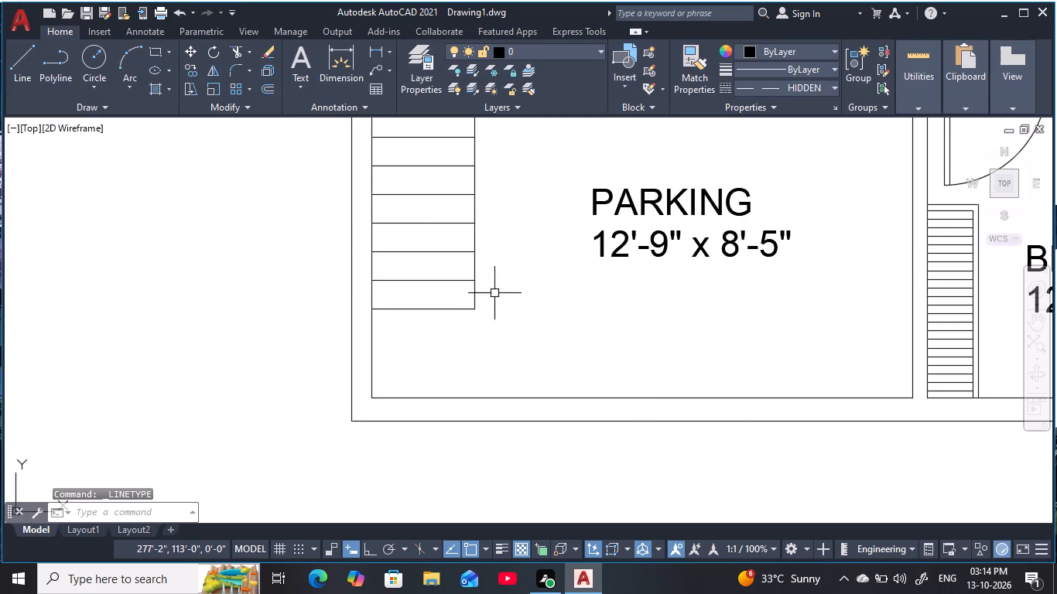
Assign the HIDDEN linetype to the seven horizontal tread lines of the lower stair flight beside the parking area.
middle_drag(523, 287, 614, 360)
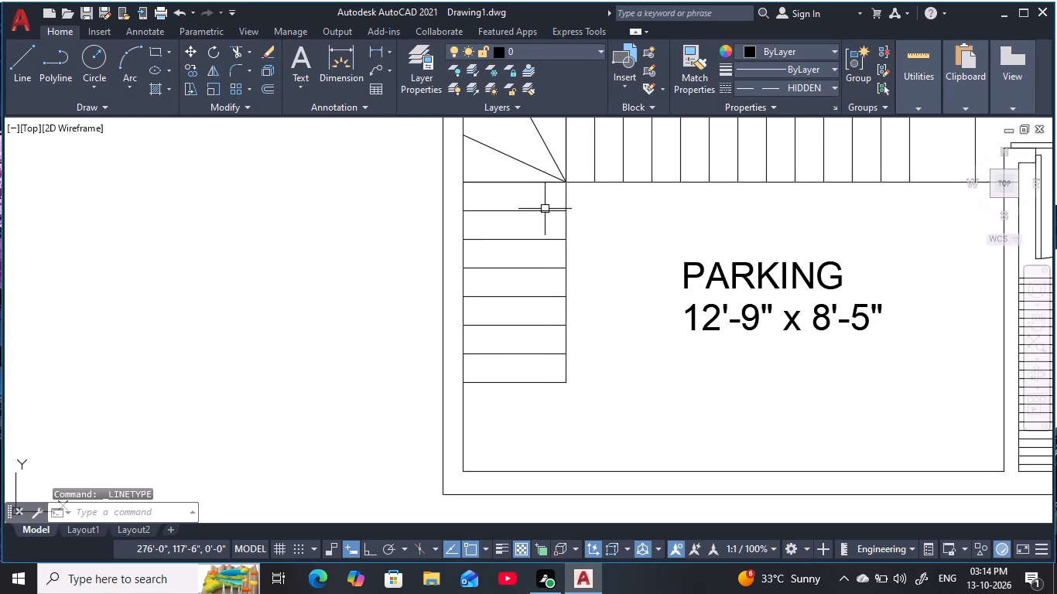
click(535, 197)
click(499, 413)
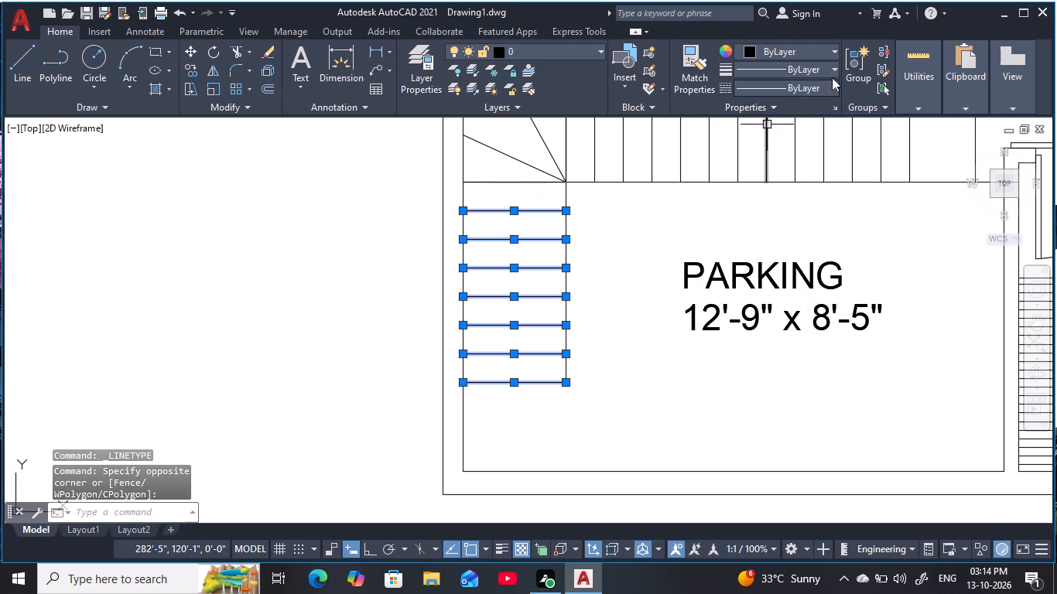
click(826, 84)
click(795, 160)
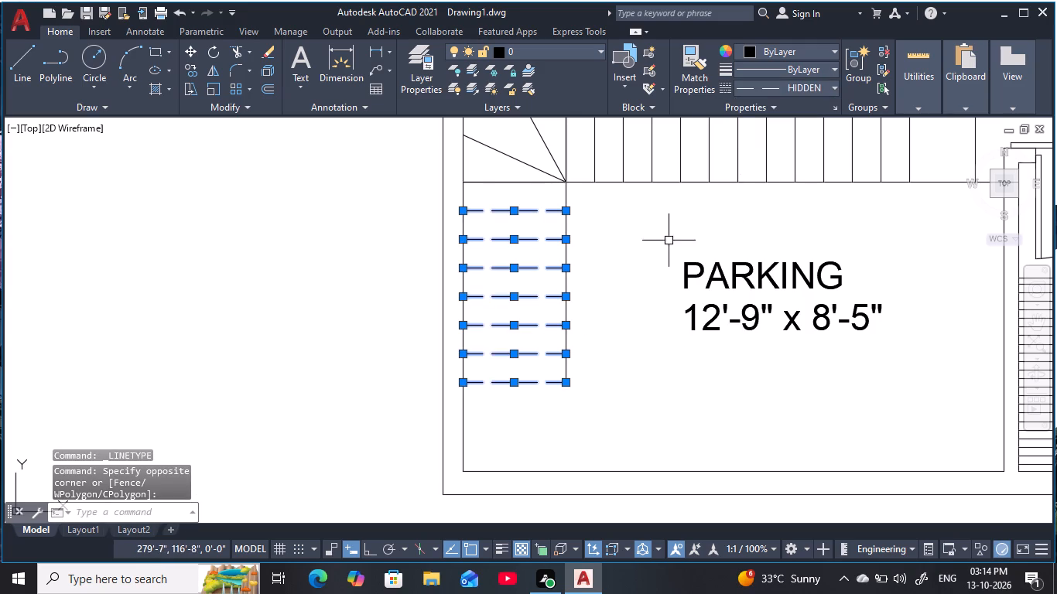
key(Escape)
key(Escape)
key(Escape)
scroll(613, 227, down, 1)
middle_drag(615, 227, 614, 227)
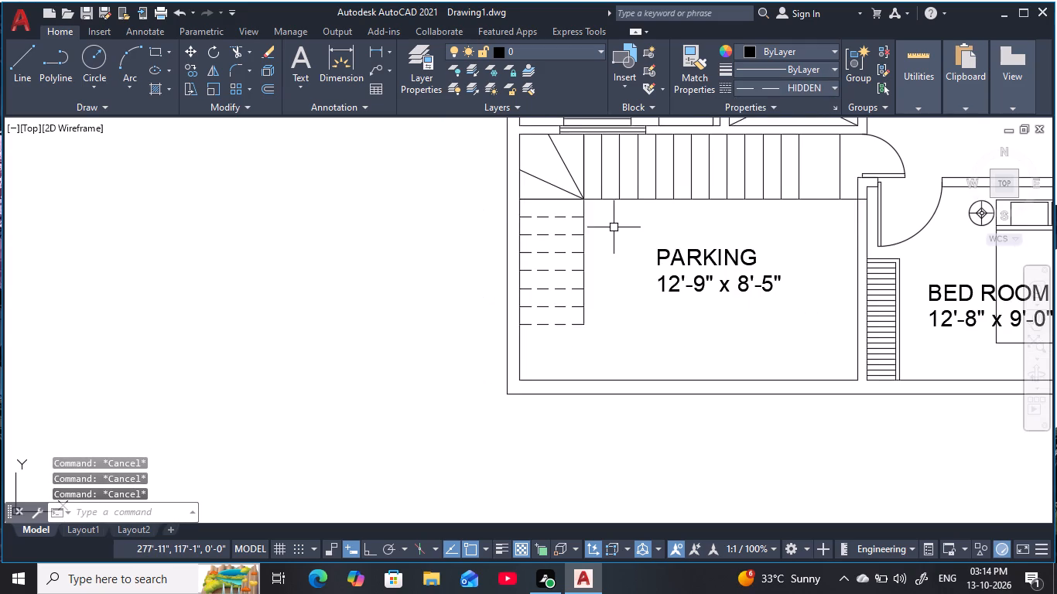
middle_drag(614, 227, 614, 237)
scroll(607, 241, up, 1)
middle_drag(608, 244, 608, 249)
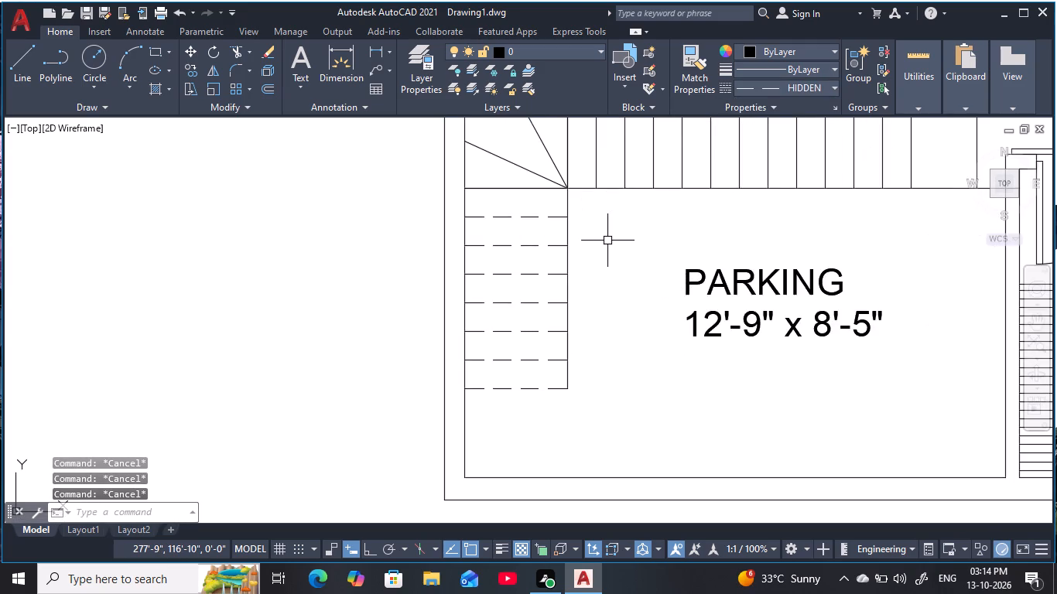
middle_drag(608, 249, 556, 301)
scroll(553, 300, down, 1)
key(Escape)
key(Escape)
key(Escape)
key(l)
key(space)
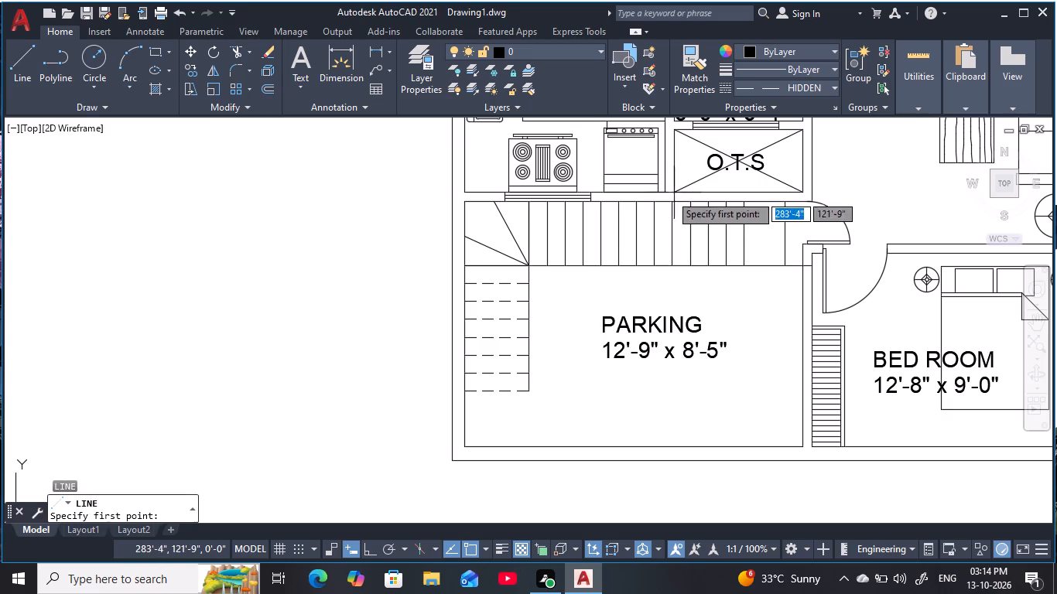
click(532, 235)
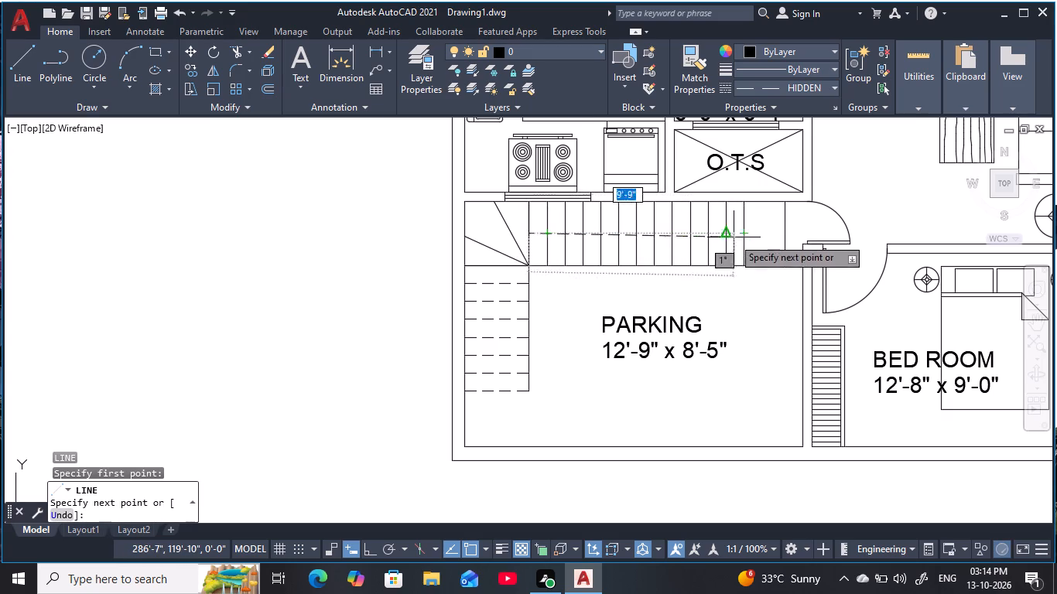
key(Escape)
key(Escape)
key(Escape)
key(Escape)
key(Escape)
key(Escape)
Set the current linetype to Continuous for new objects.
key(l)
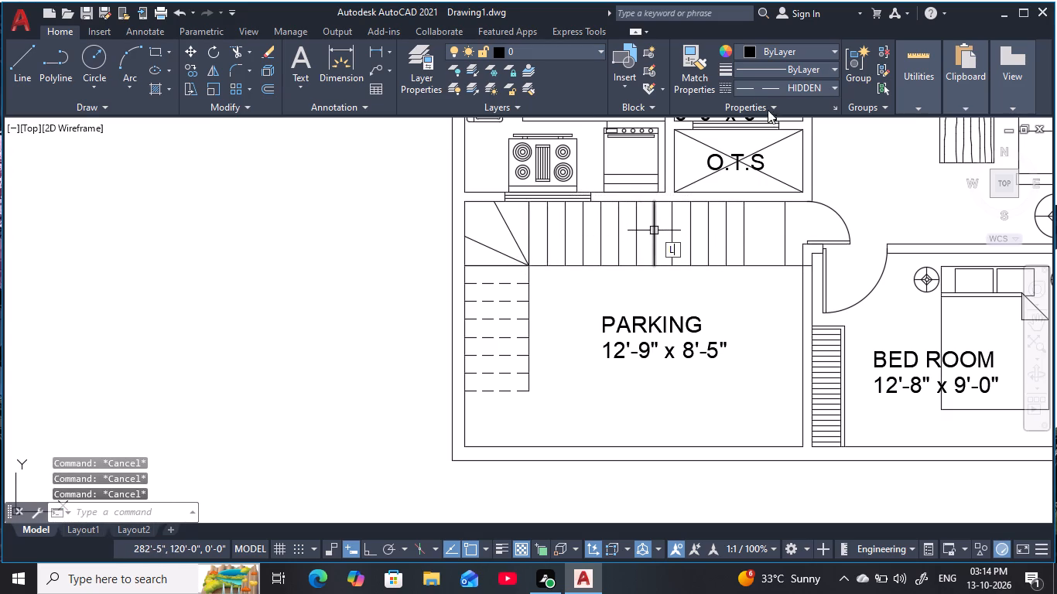
click(790, 86)
click(815, 90)
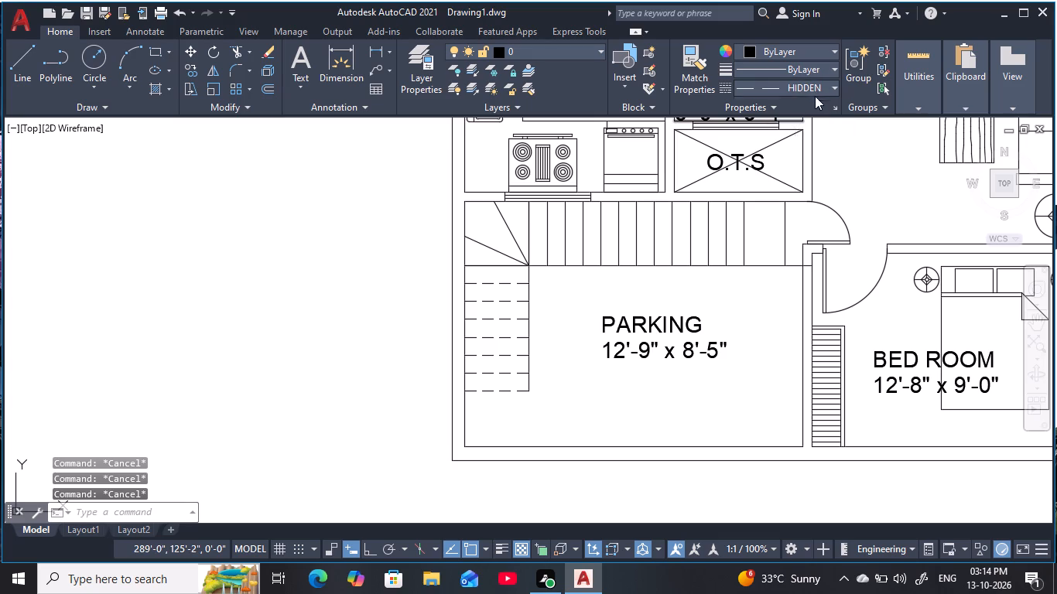
click(808, 138)
key(Escape)
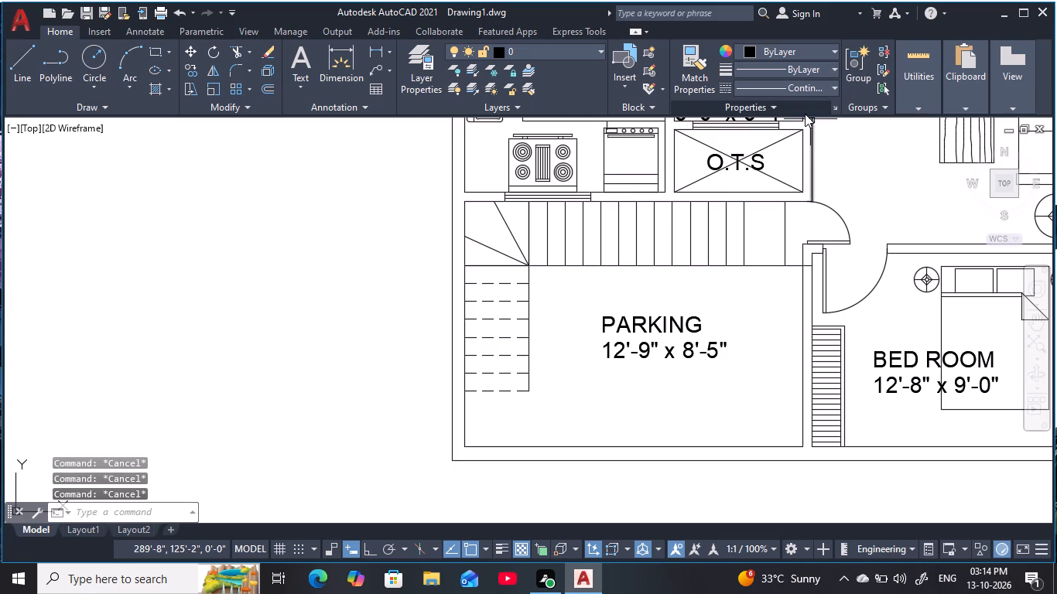
key(Escape)
key(Escape)
key(Escape)
key(Escape)
key(Escape)
key(Escape)
Draw a horizontal centre line about 10'-0" long through the upper stair flight, between the midpoints of its first and last treads.
key(space)
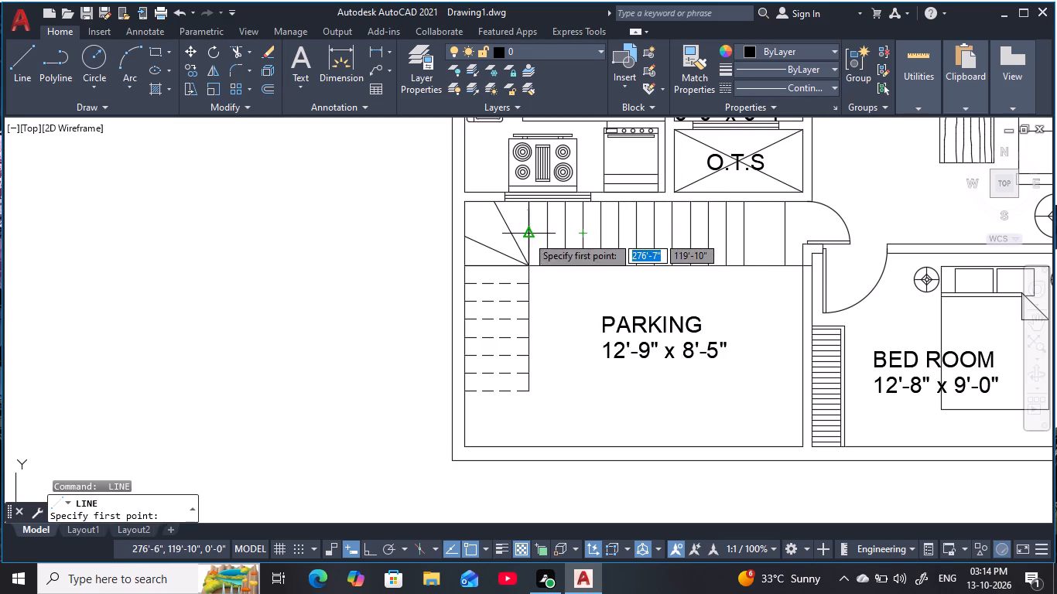
click(527, 236)
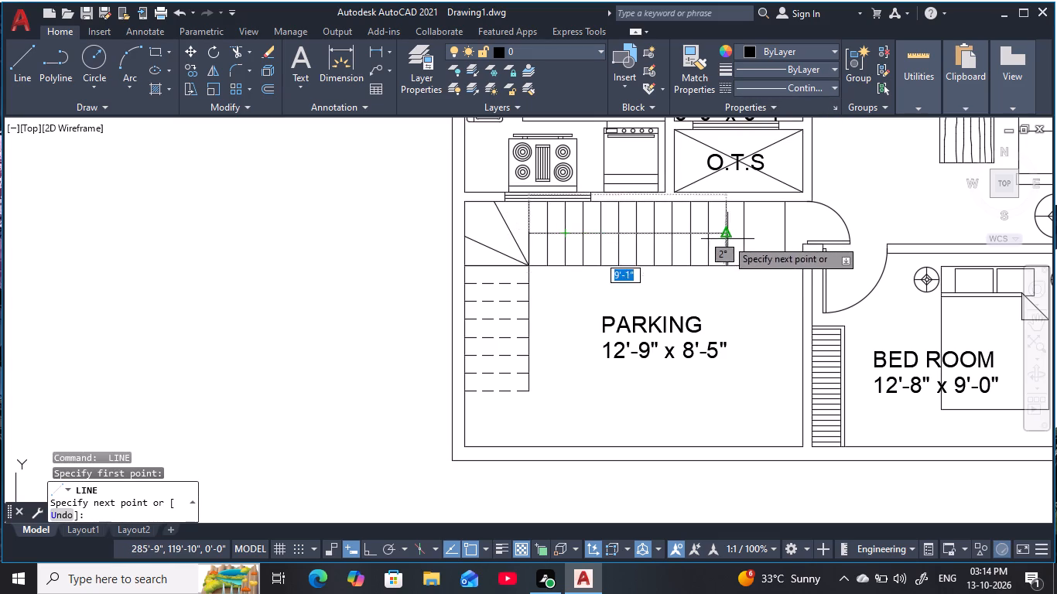
click(741, 234)
key(Escape)
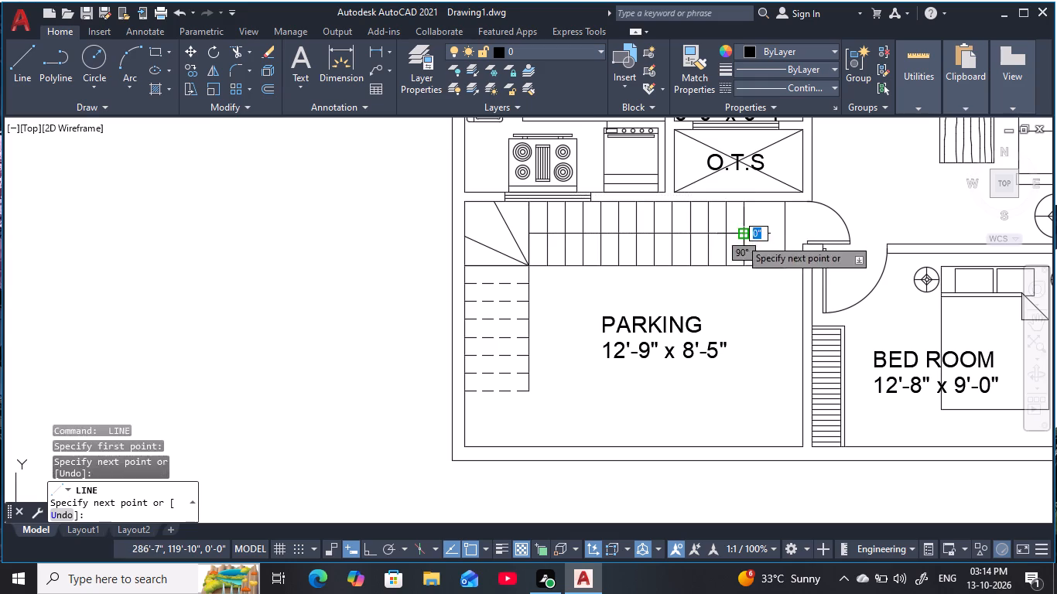
key(Escape)
key(Escape)
key(Escape)
key(Escape)
key(Escape)
key(Escape)
key(Escape)
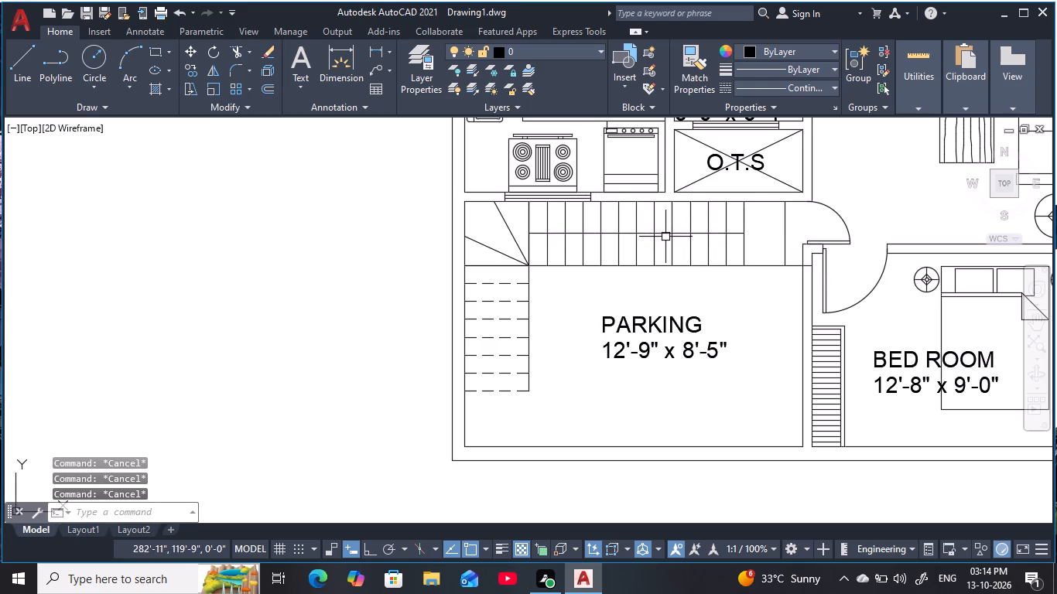
Continue the stair centre line about 1'-6" across the winders and about 7'-4" down to the midpoint of the last dashed tread.
text(L)
key(space)
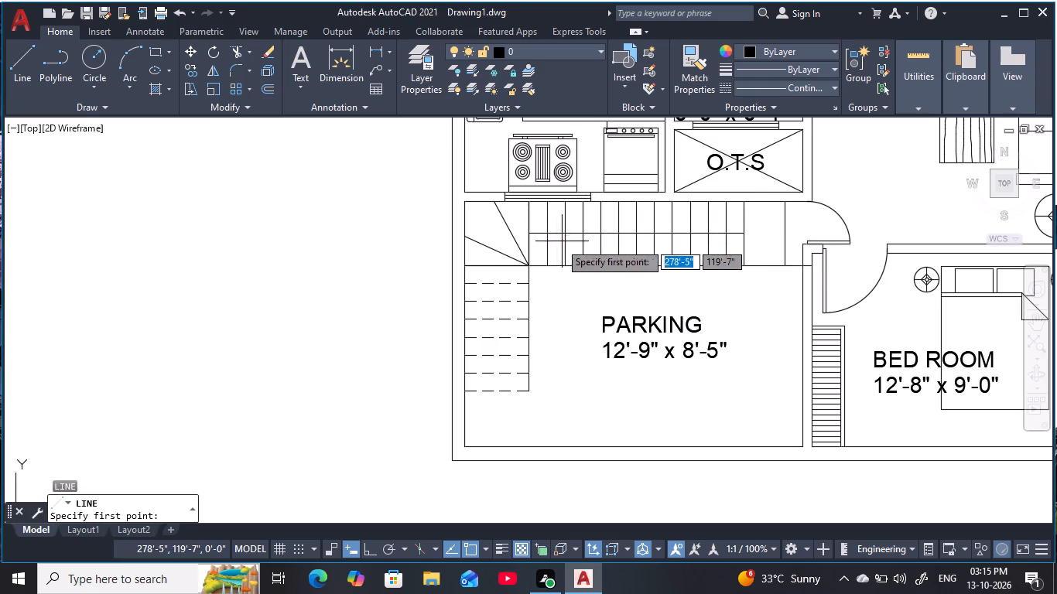
scroll(550, 233, up, 2)
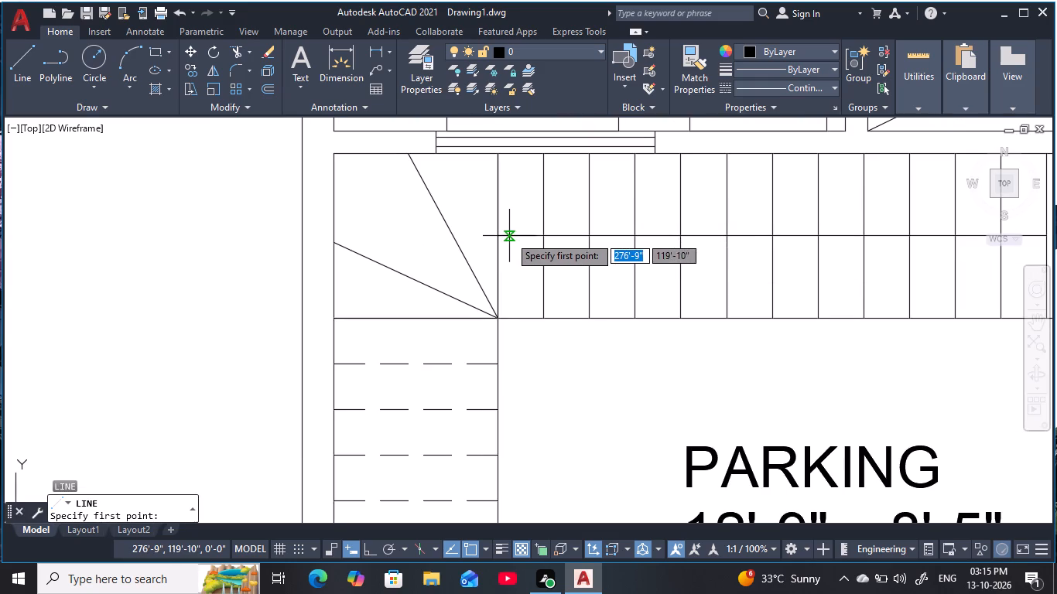
click(498, 237)
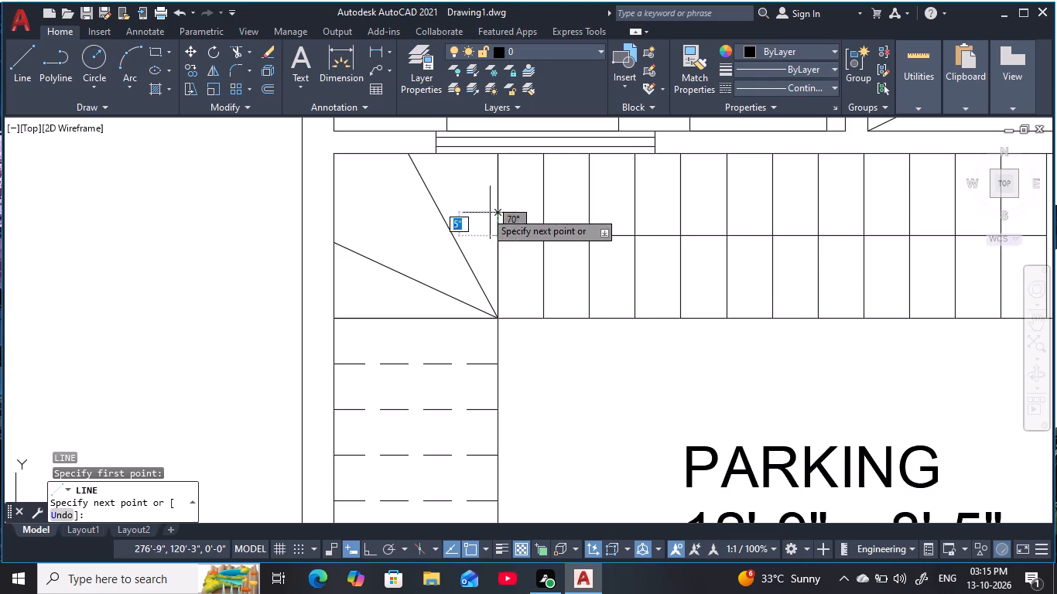
middle_drag(482, 210, 497, 129)
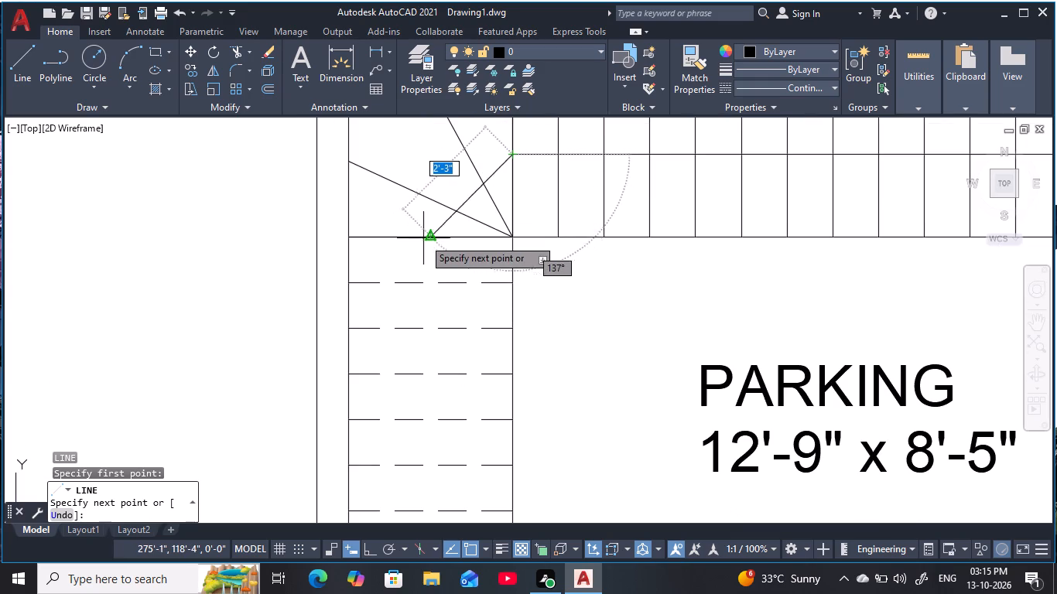
click(428, 155)
middle_drag(438, 257, 464, 131)
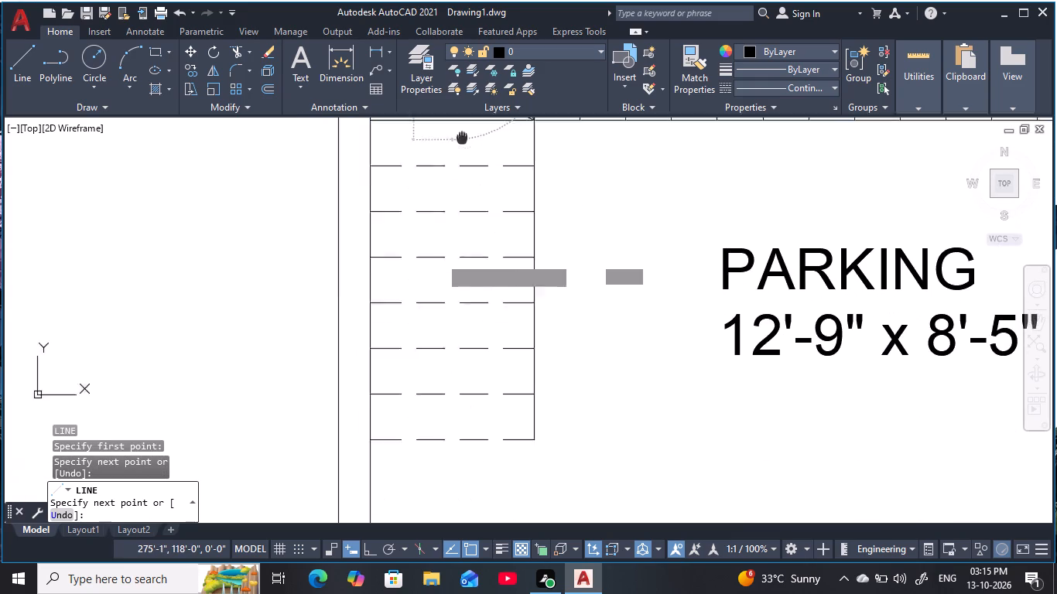
middle_drag(464, 131, 466, 128)
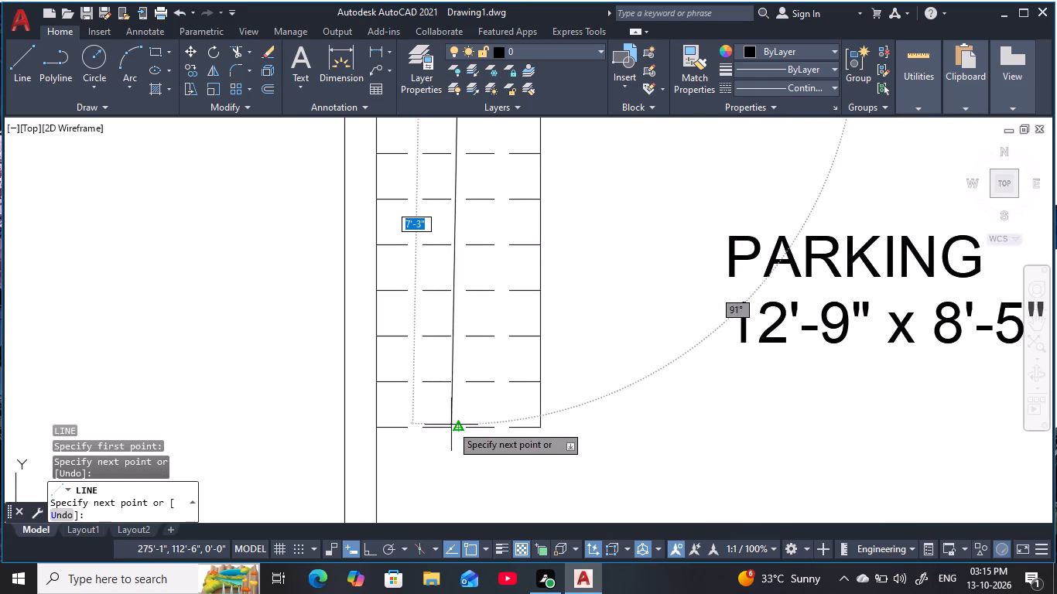
click(456, 431)
key(Escape)
key(Escape)
key(Escape)
key(Escape)
key(Escape)
key(Escape)
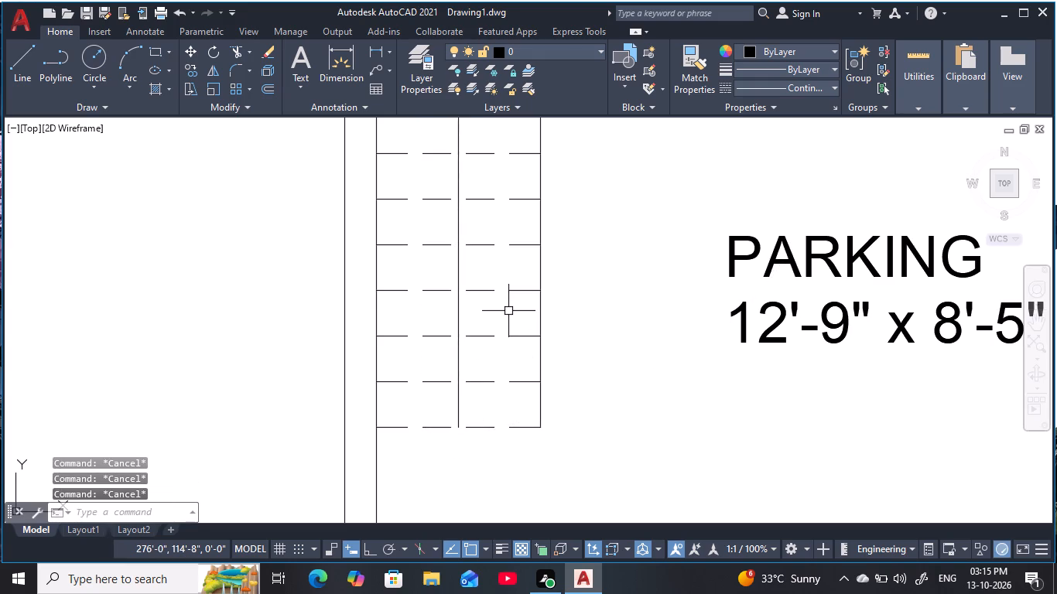
Draw one arrowhead stroke about 8" long at about 41° from the lower end of the stair centre line.
text(L)
key(space)
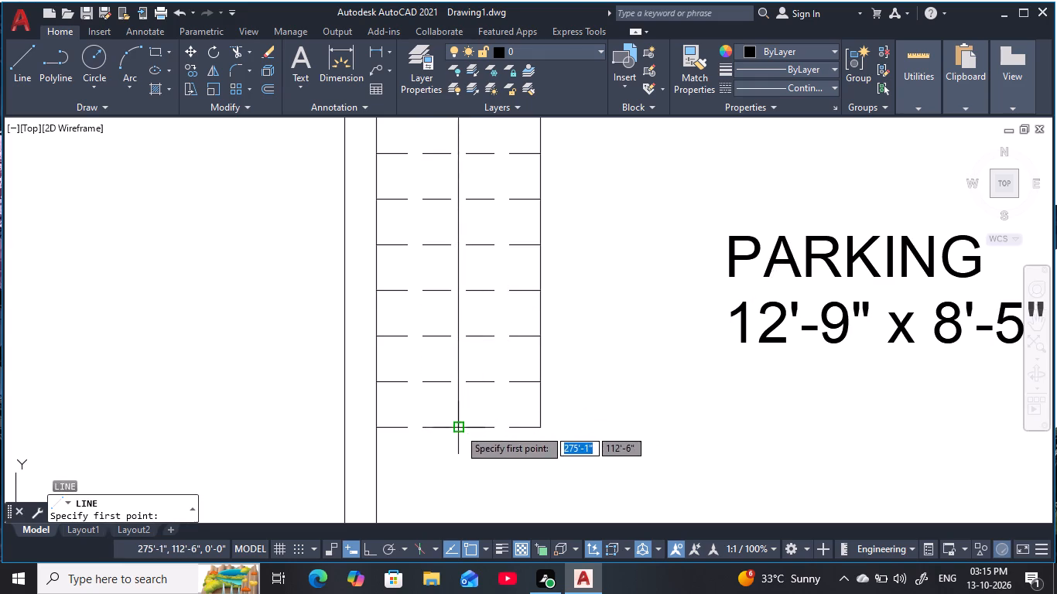
click(457, 430)
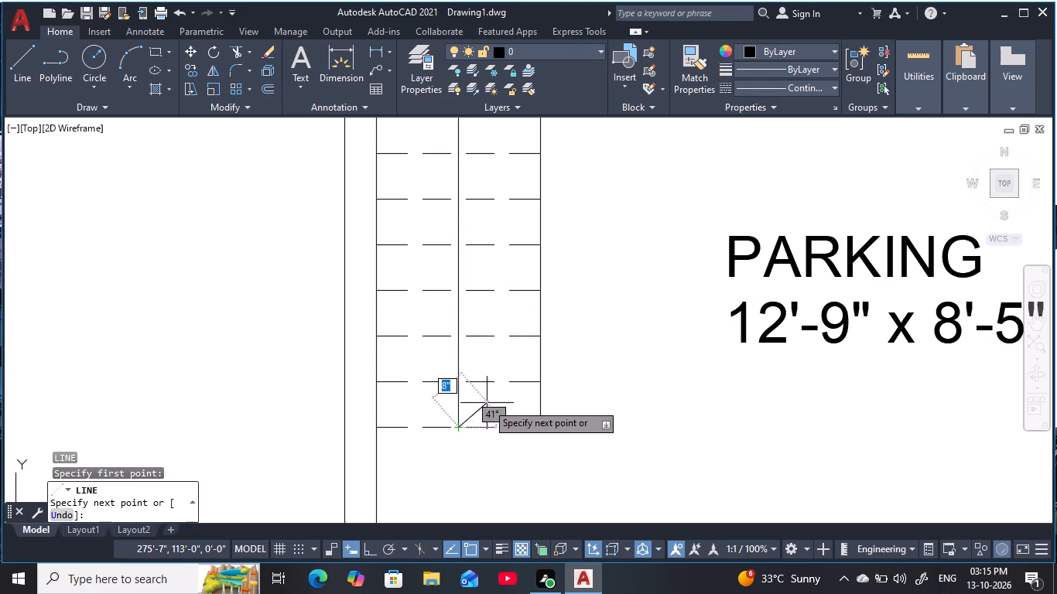
click(487, 403)
key(Escape)
key(Escape)
key(Escape)
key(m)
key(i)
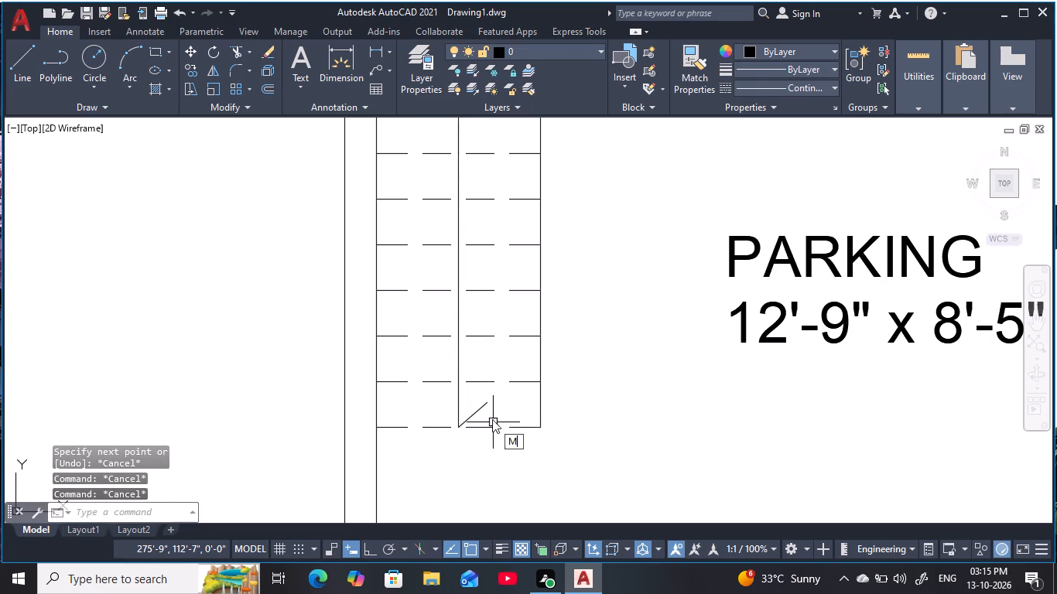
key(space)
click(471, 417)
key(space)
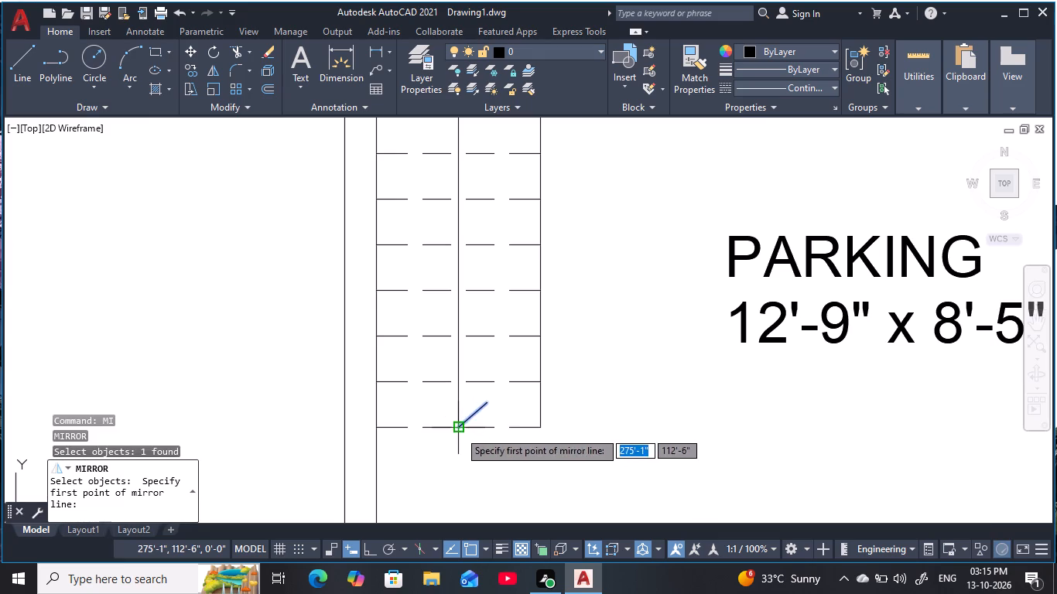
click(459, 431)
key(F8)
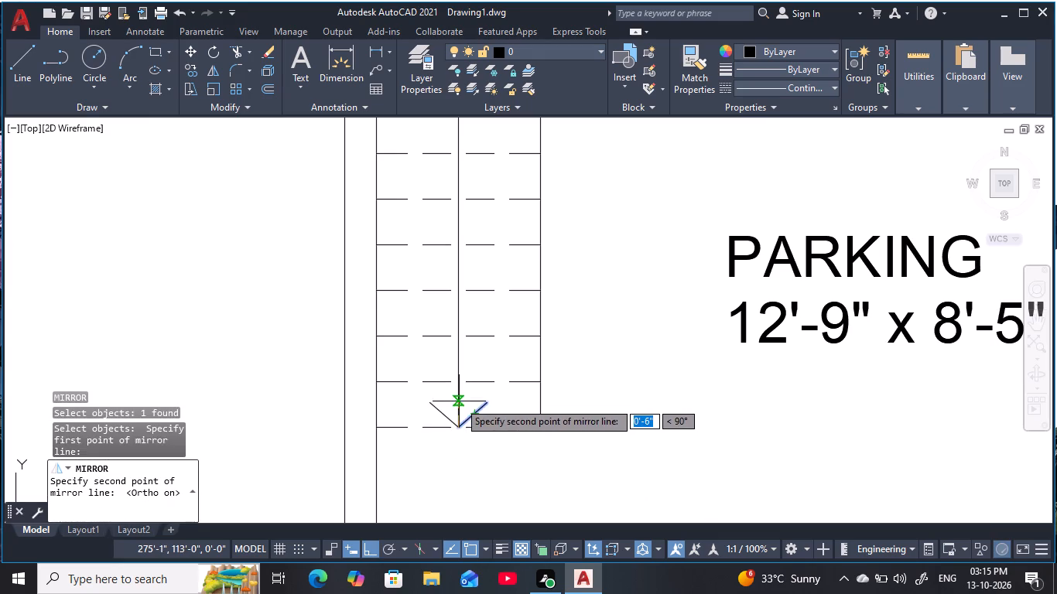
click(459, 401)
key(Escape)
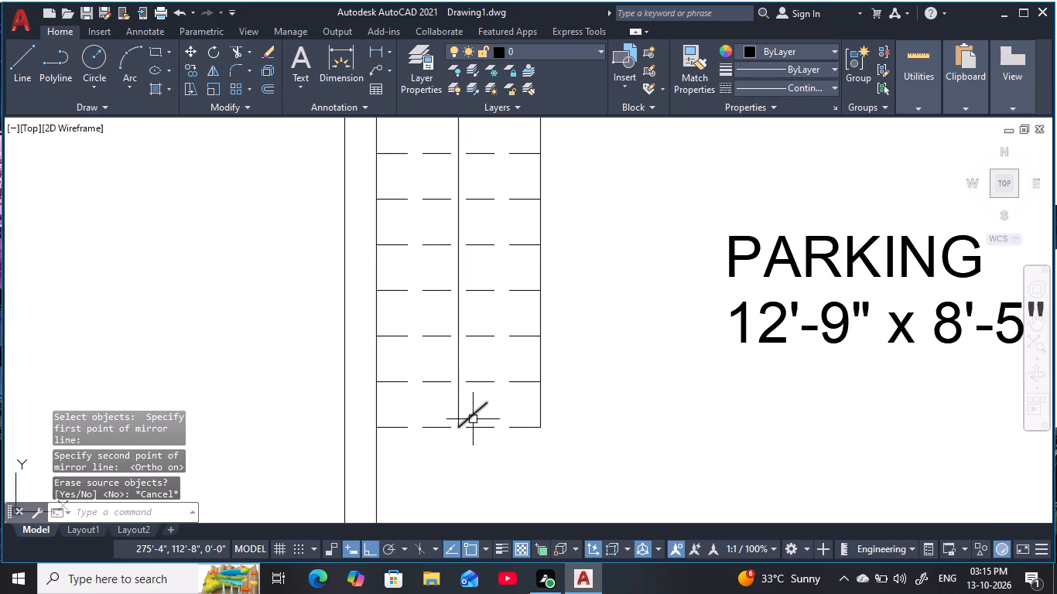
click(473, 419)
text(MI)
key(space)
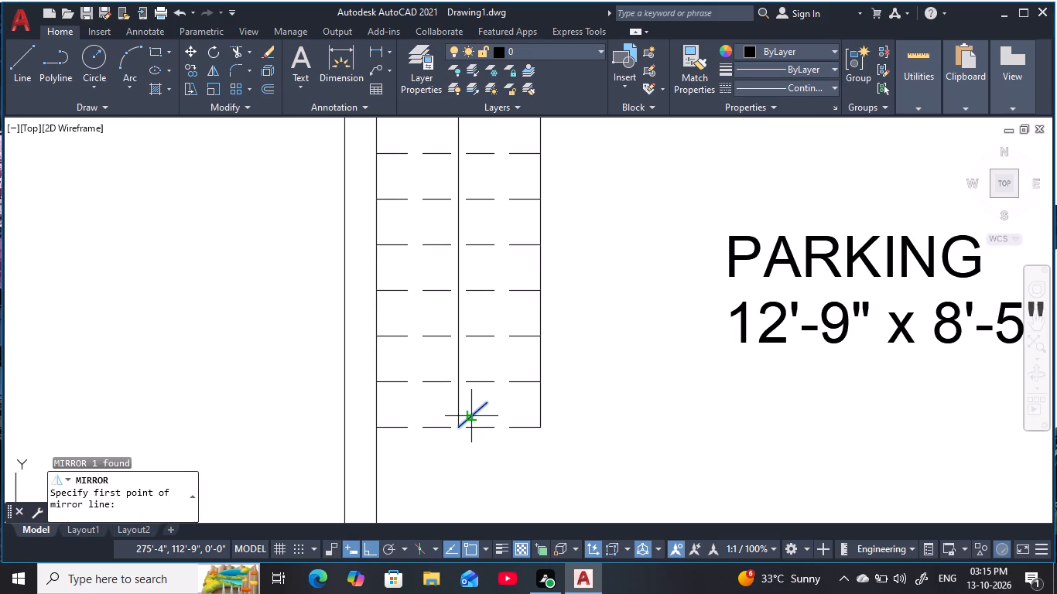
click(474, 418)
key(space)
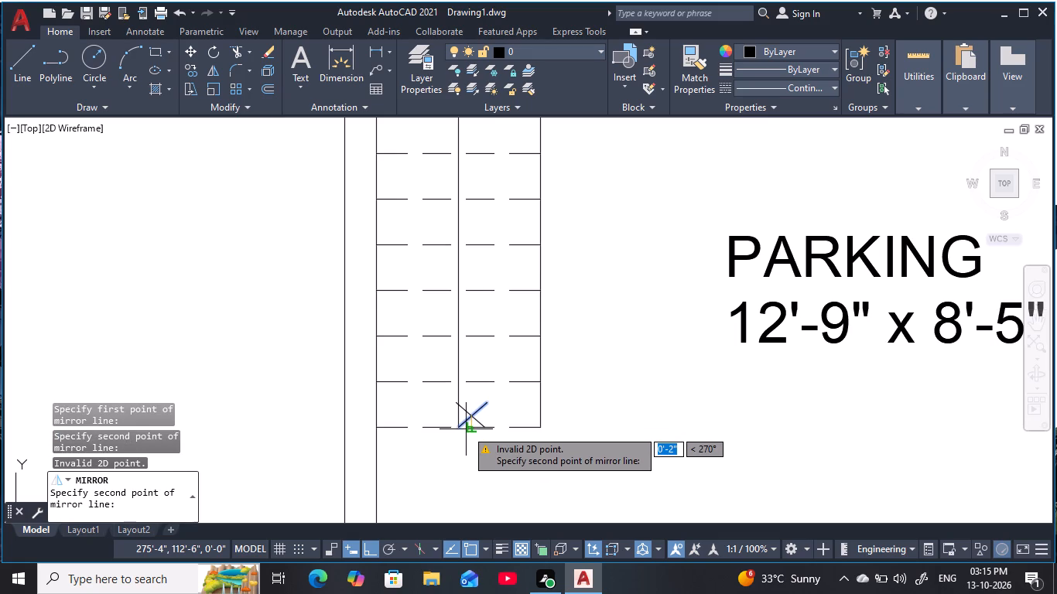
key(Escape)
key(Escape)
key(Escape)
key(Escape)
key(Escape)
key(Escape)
Mirror the arrowhead stroke about the vertical stair centre line, keeping the original stroke.
text(MI)
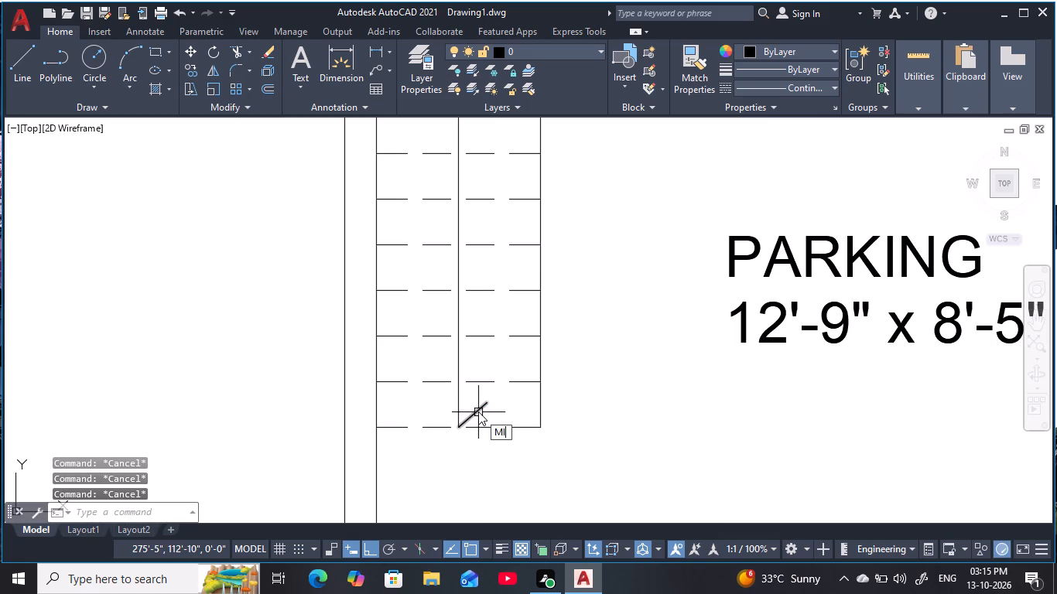
key(space)
click(478, 411)
key(space)
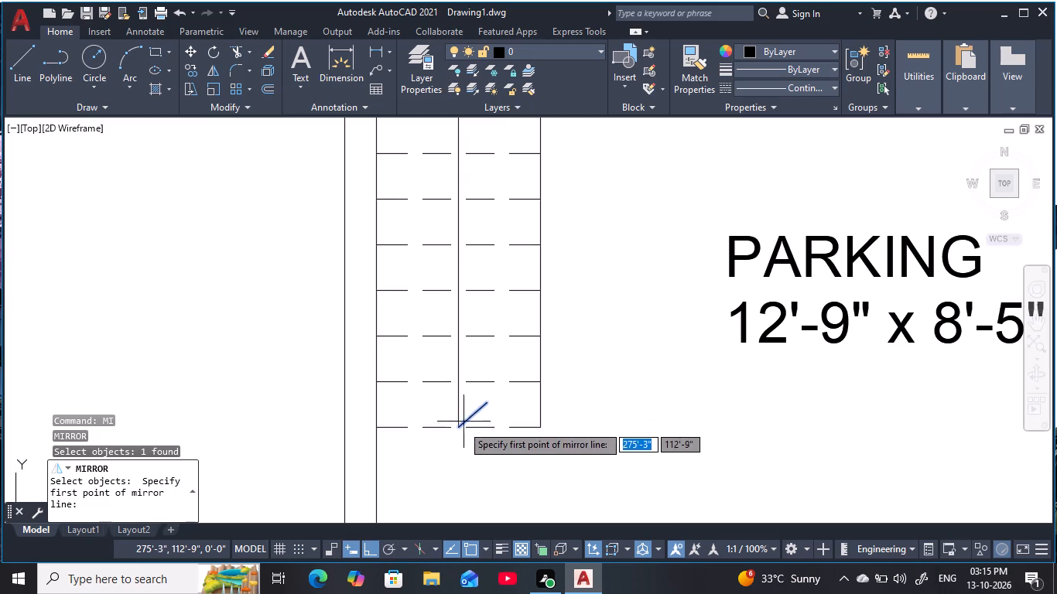
click(457, 428)
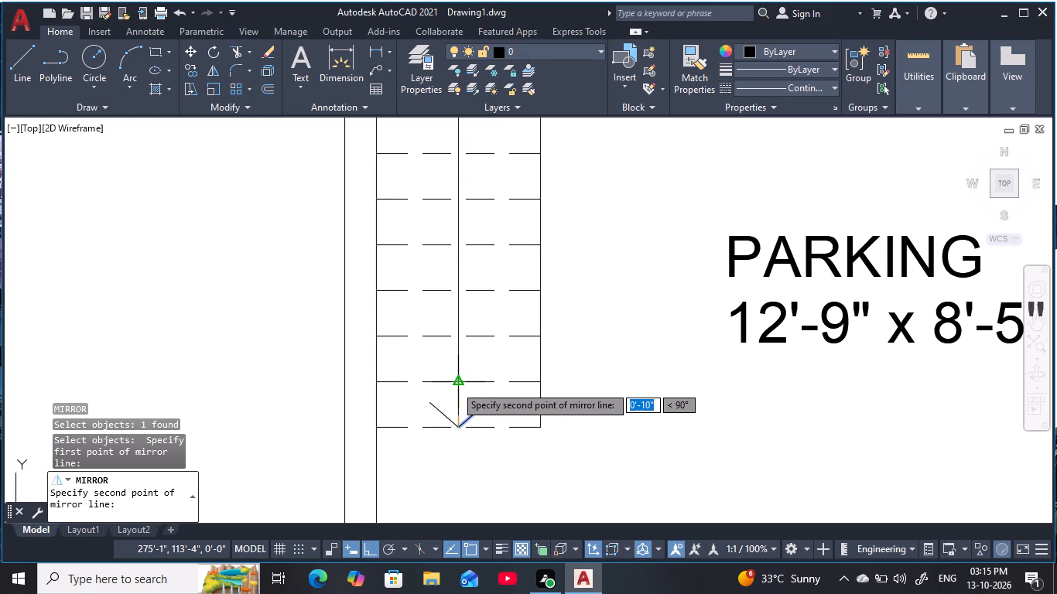
click(454, 384)
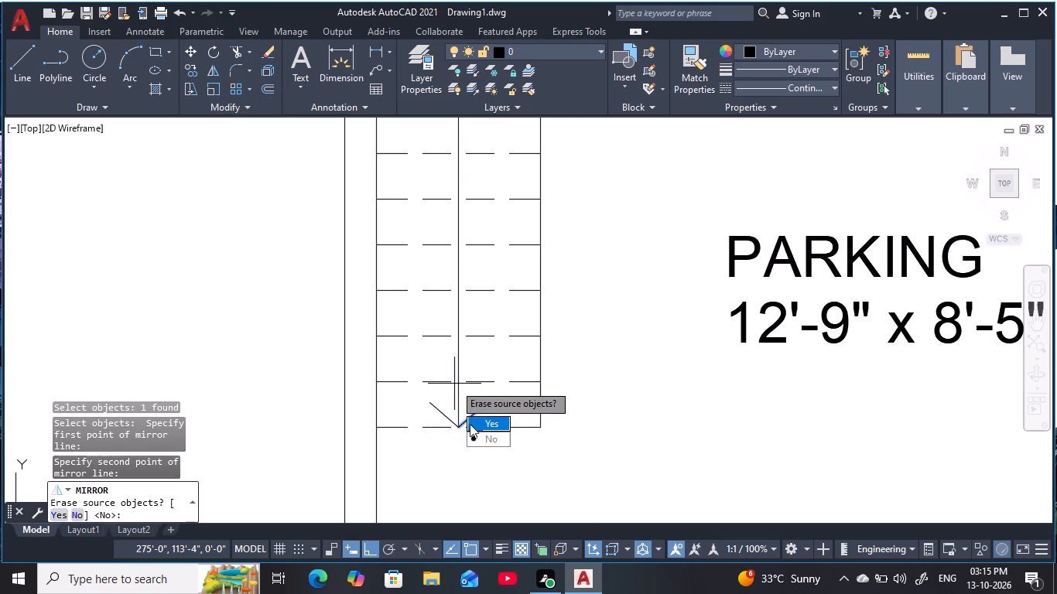
drag(480, 437, 454, 384)
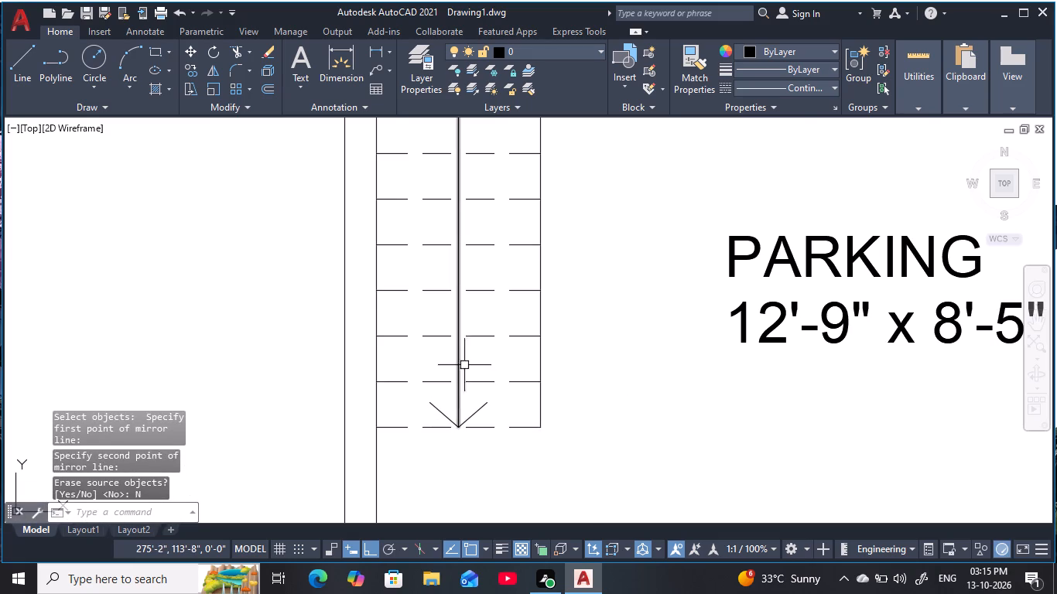
key(Escape)
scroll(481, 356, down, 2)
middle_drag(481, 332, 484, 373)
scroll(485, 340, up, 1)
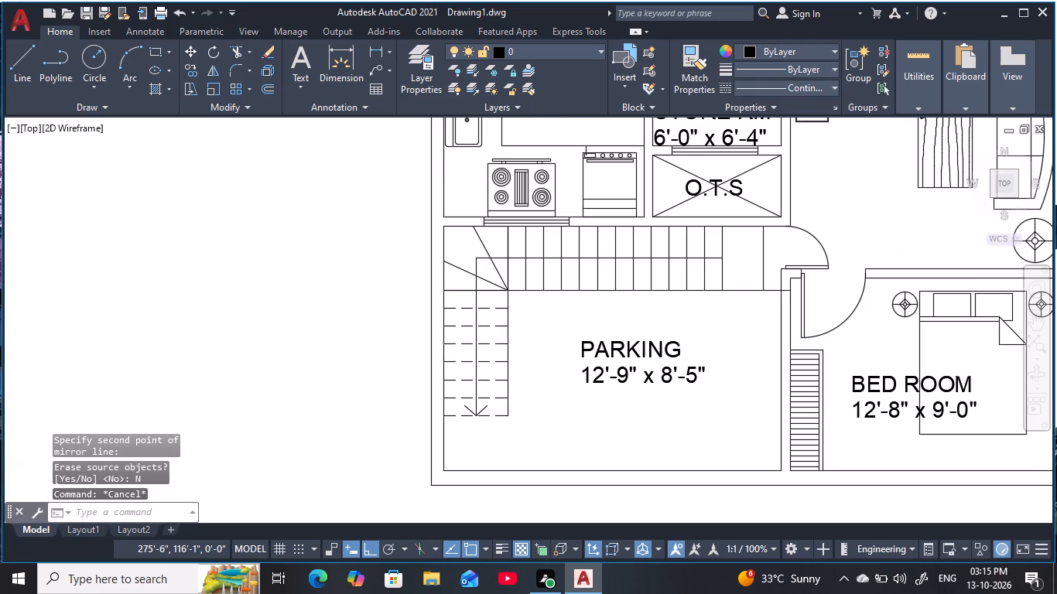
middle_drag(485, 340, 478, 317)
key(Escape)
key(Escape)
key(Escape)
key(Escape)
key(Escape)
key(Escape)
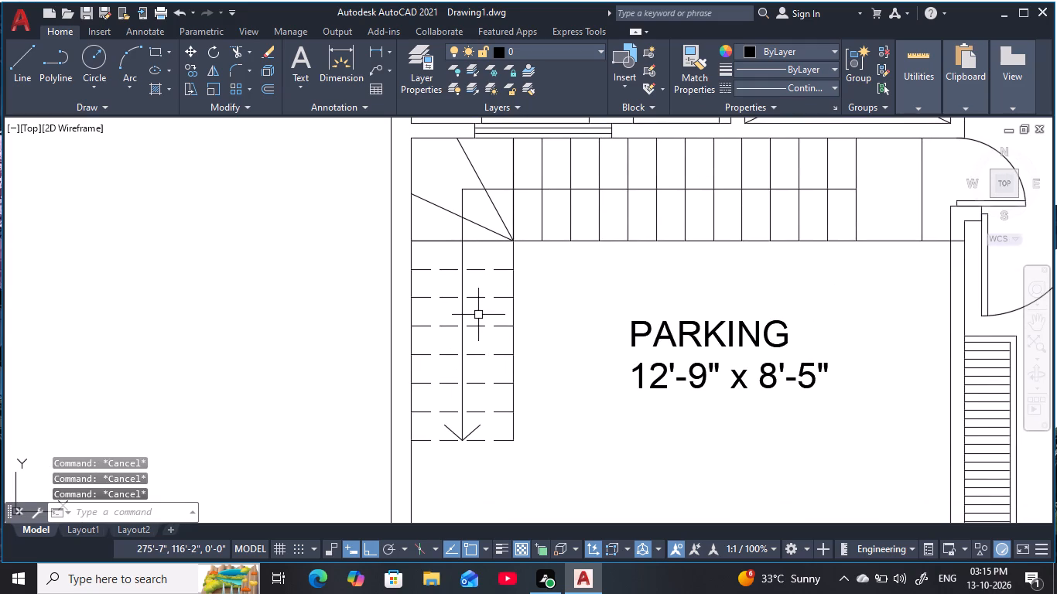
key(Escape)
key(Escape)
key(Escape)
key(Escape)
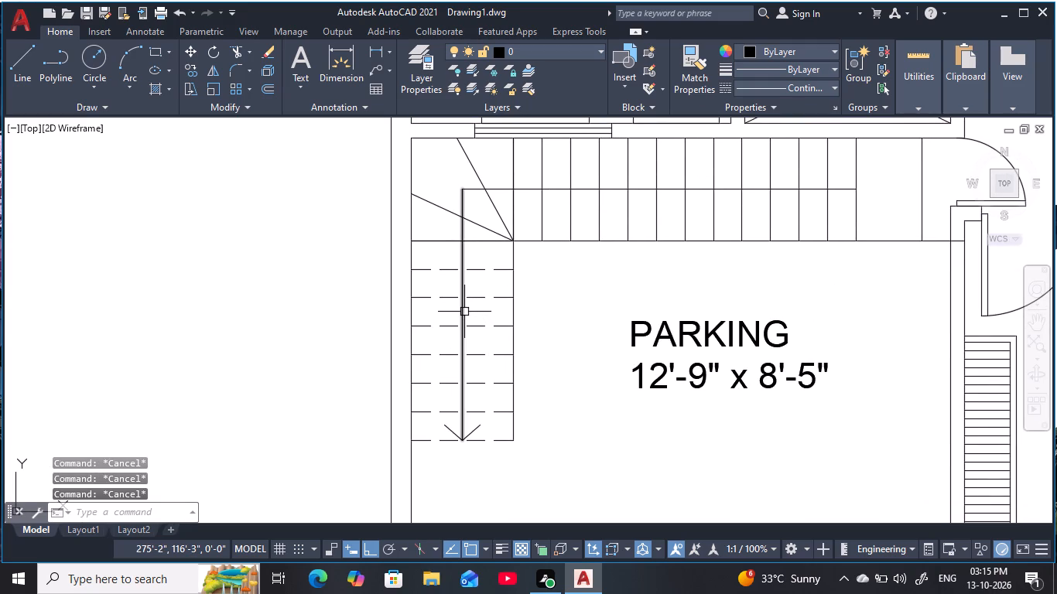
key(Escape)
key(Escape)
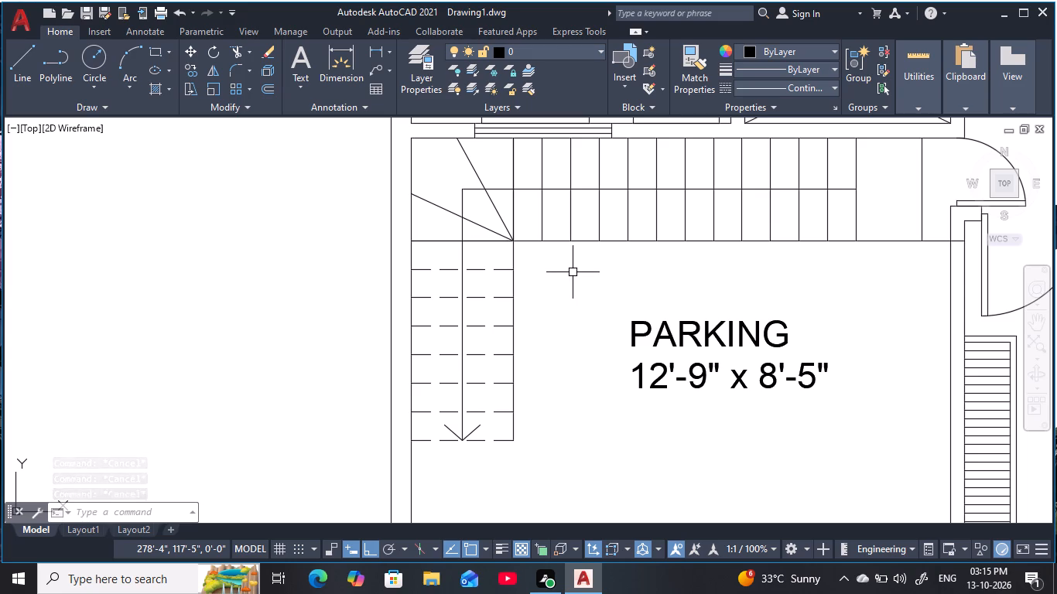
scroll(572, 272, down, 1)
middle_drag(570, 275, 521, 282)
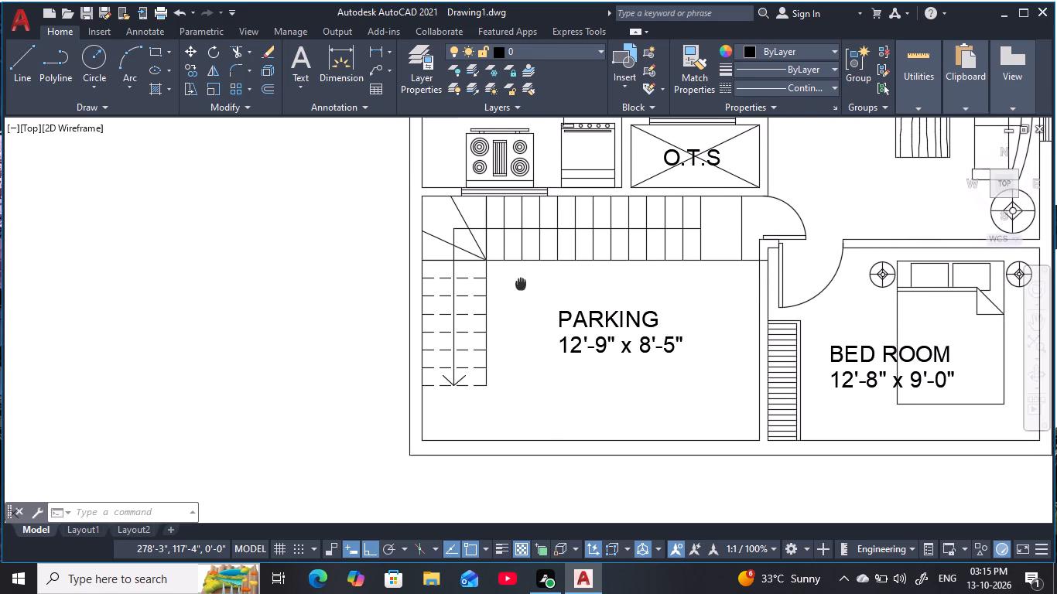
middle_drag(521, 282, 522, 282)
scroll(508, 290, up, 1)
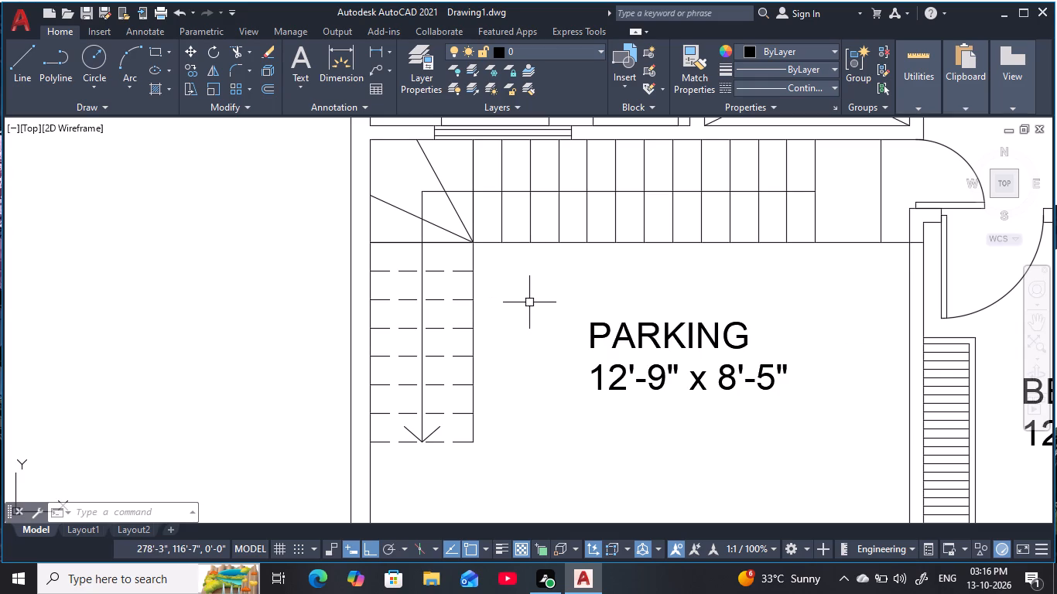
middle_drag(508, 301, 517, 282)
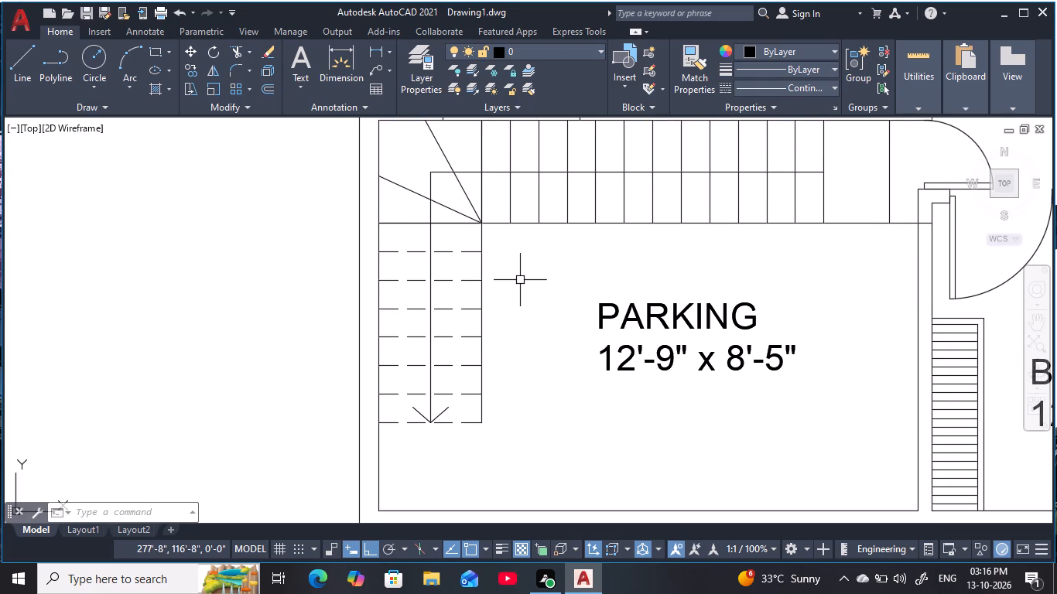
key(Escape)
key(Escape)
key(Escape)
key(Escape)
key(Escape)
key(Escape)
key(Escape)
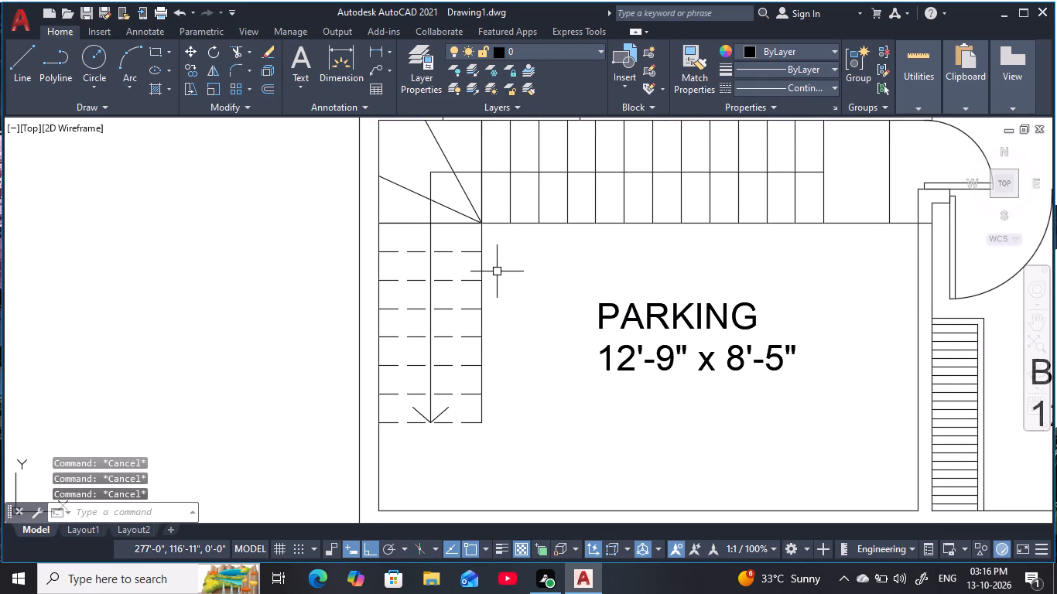
Set the current linetype to HIDDEN for new objects.
click(824, 87)
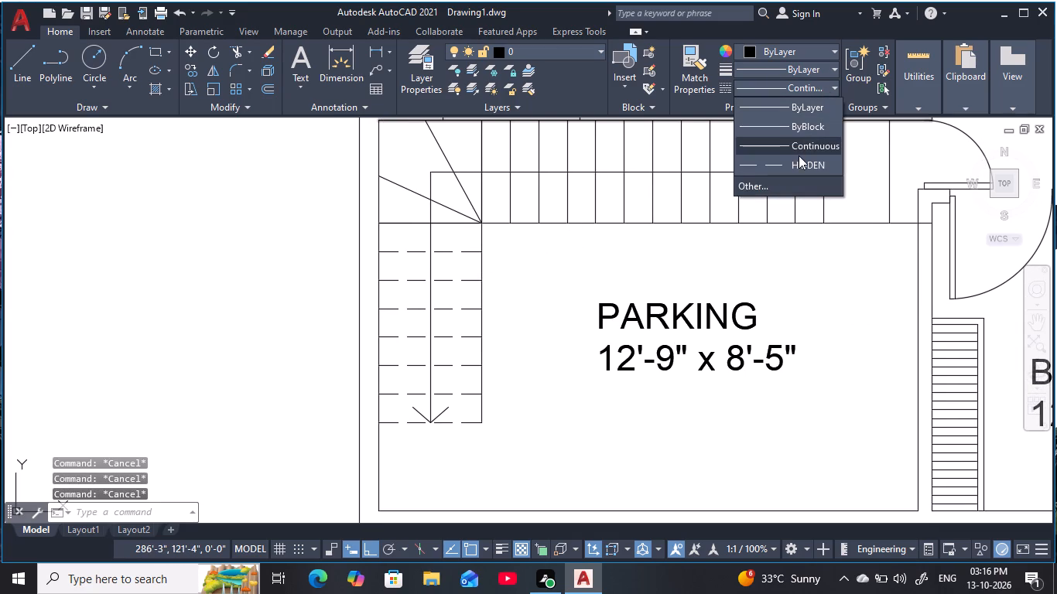
click(799, 164)
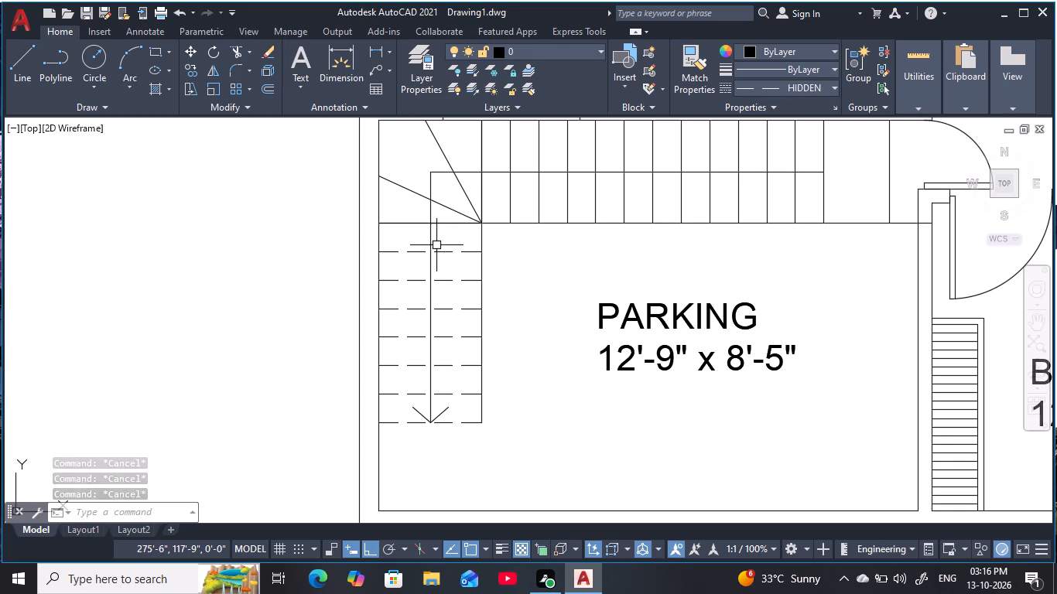
key(Escape)
key(Escape)
key(Escape)
key(Escape)
key(Escape)
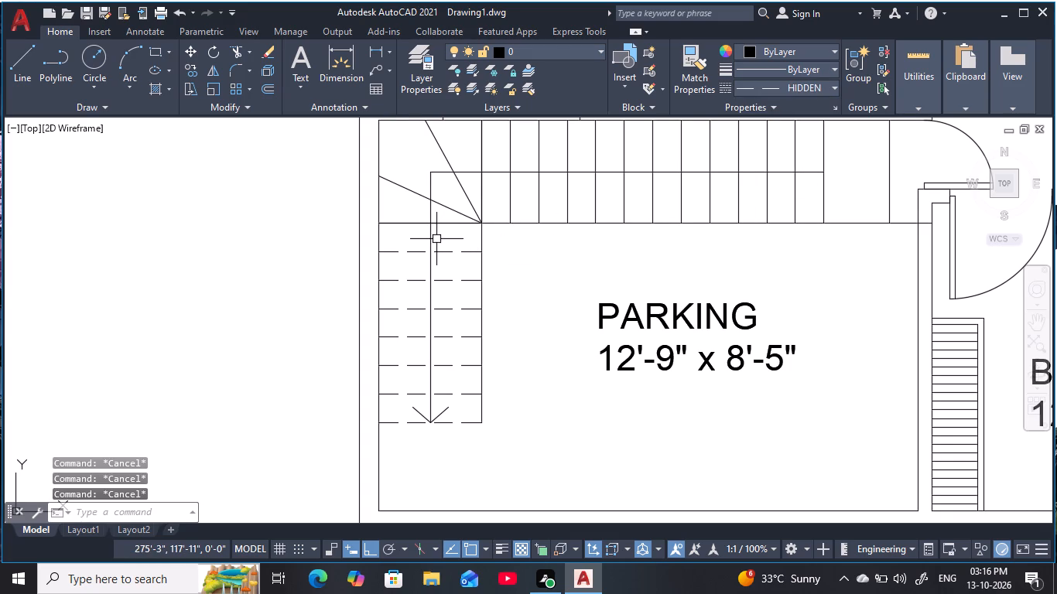
Change the vertical stair centre line, running from the winders down to the arrowhead, to the HIDDEN linetype.
click(433, 239)
click(806, 90)
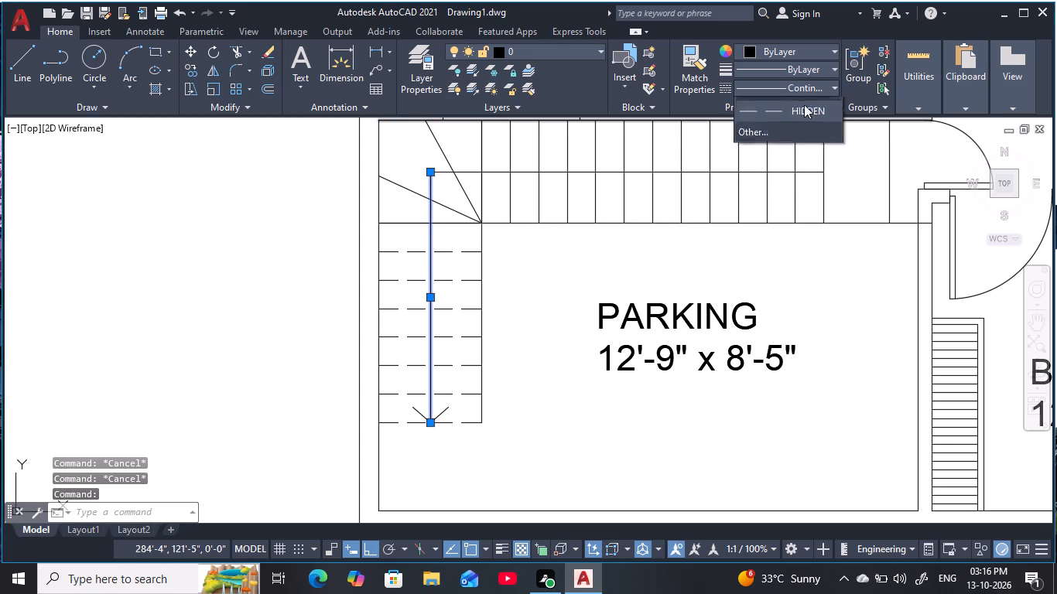
click(794, 162)
key(Escape)
key(Escape)
key(Escape)
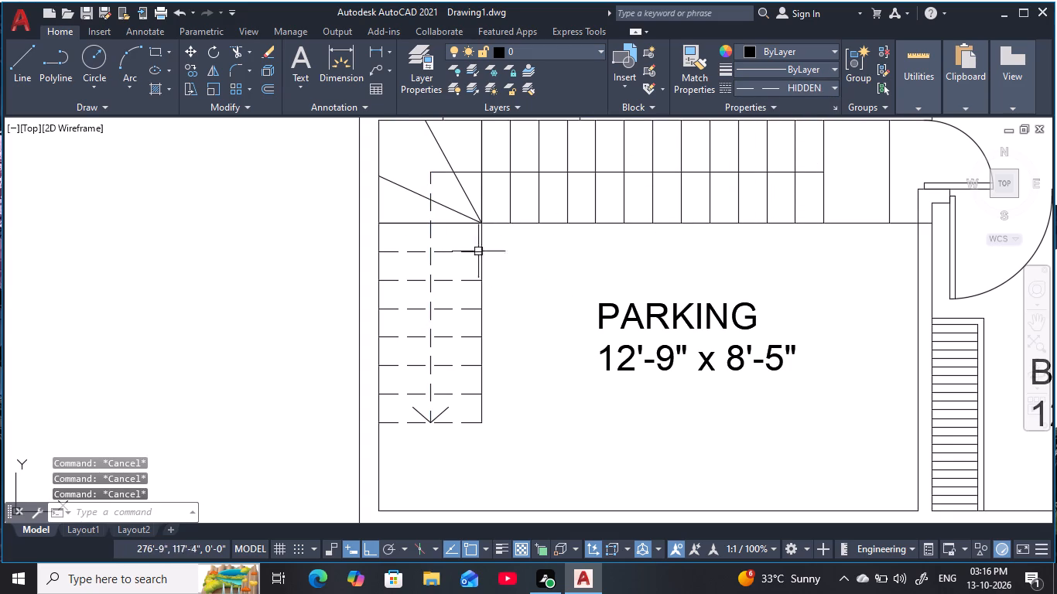
key(Escape)
key(Escape)
key(Escape)
middle_drag(456, 194, 464, 204)
key(Escape)
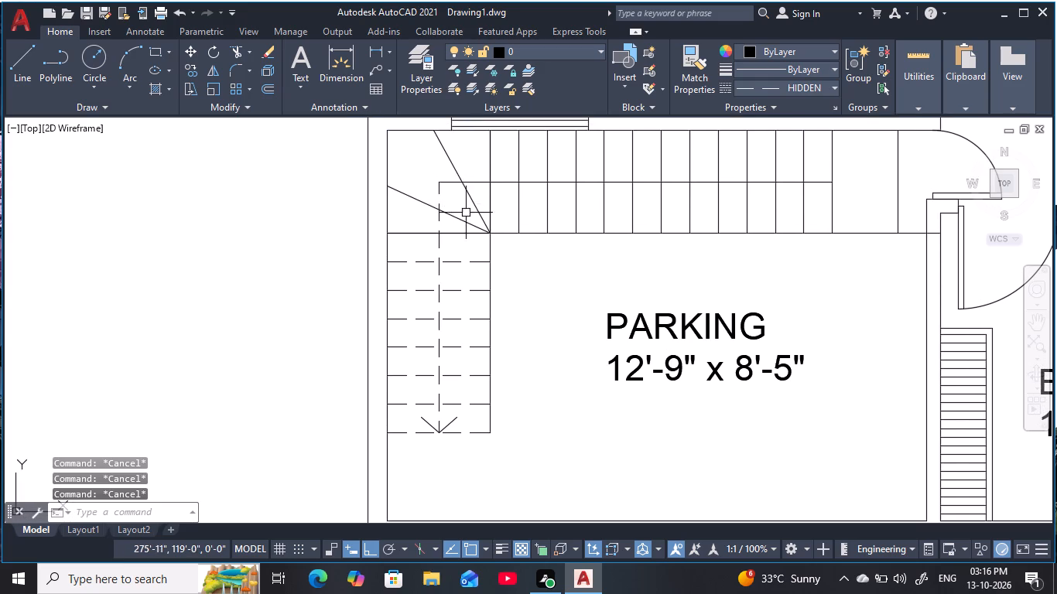
key(Escape)
Review the whole floor plan, from the parking and stair through the kitchen, dining and living areas to the bedrooms.
scroll(560, 256, down, 1)
middle_drag(628, 258, 574, 261)
key(Escape)
key(Escape)
scroll(641, 231, down, 1)
middle_drag(642, 231, 604, 292)
middle_drag(697, 235, 656, 222)
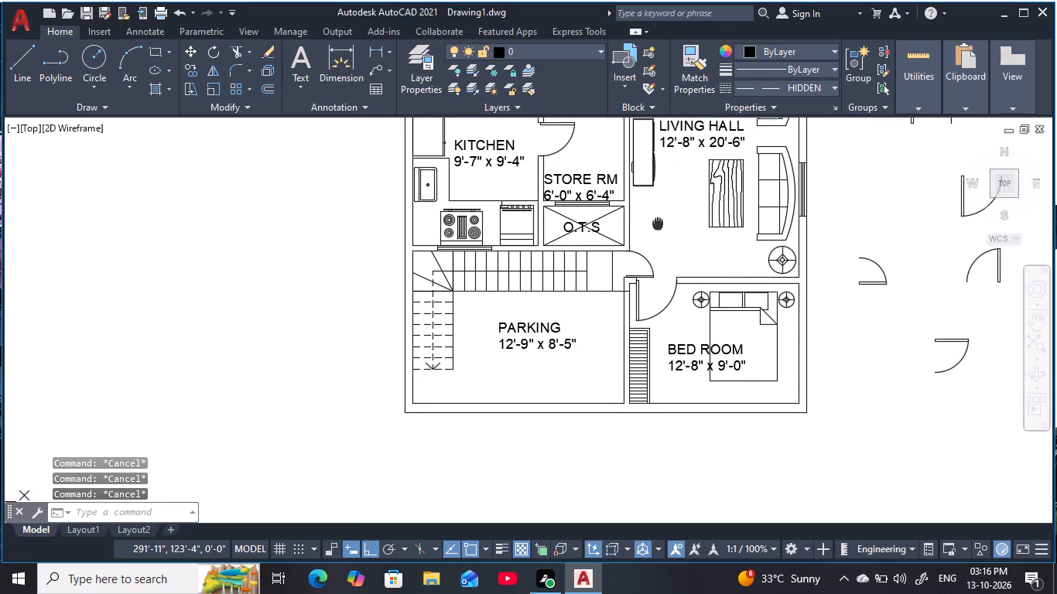
middle_drag(656, 222, 652, 208)
middle_drag(725, 315, 700, 246)
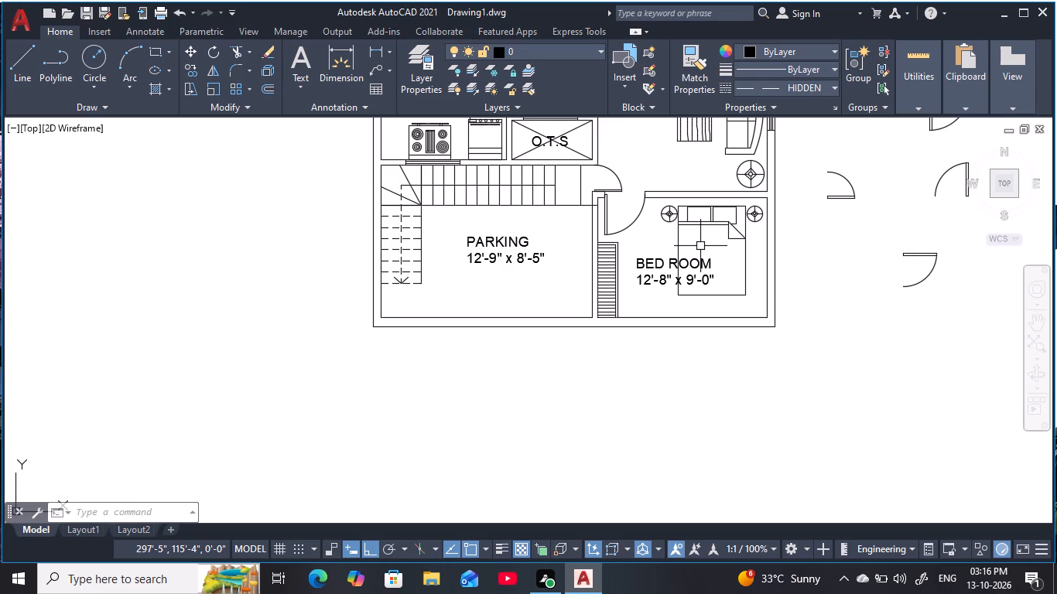
middle_drag(645, 166, 624, 349)
middle_drag(614, 323, 612, 340)
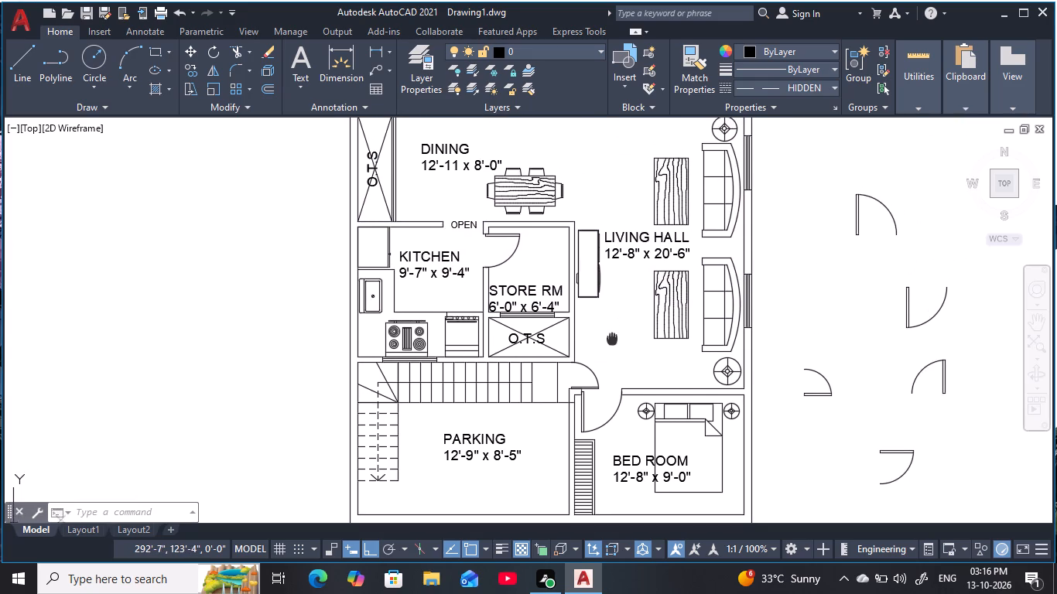
middle_drag(612, 340, 628, 372)
middle_drag(603, 227, 607, 318)
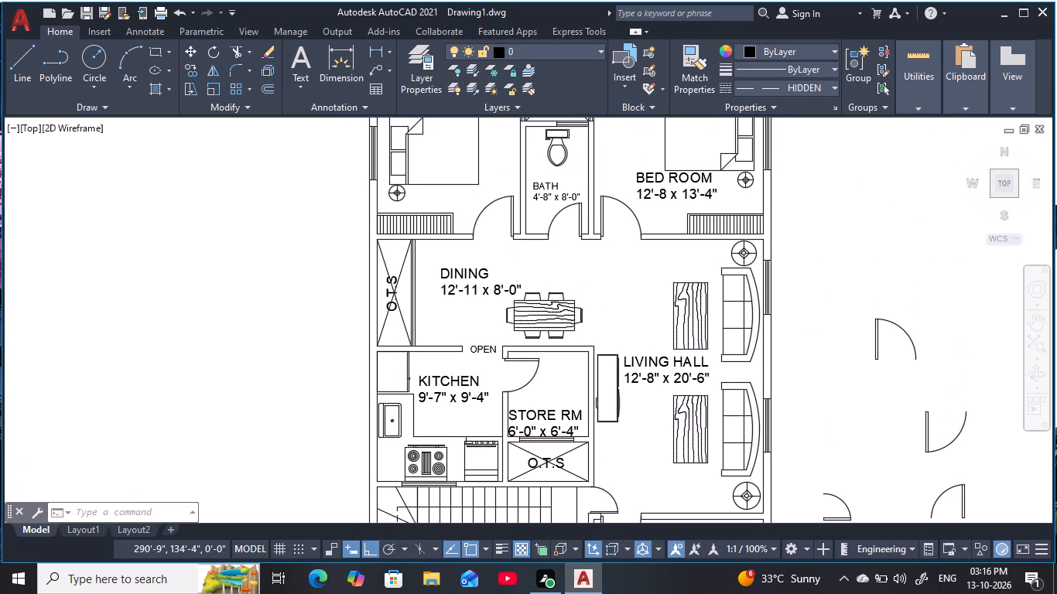
middle_drag(607, 318, 607, 315)
scroll(429, 262, up, 2)
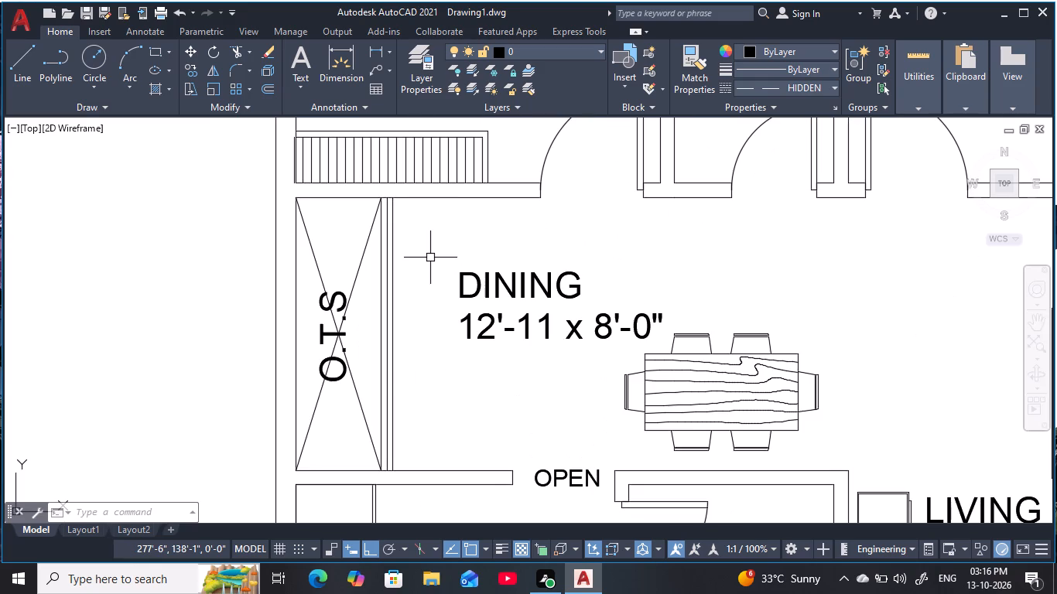
middle_click(433, 258)
scroll(594, 264, down, 2)
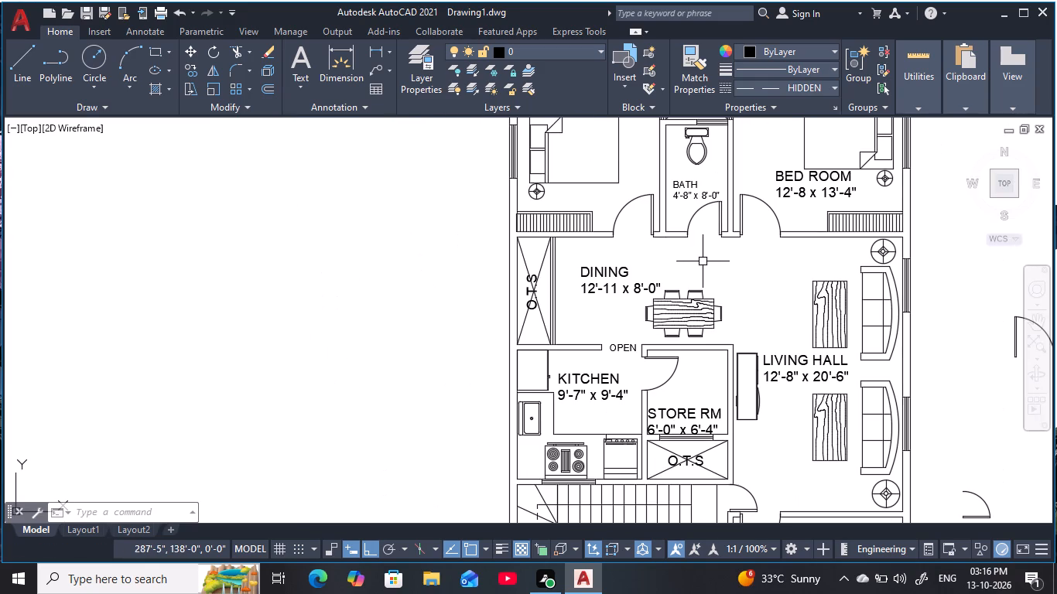
middle_drag(682, 260, 669, 327)
middle_drag(622, 241, 586, 259)
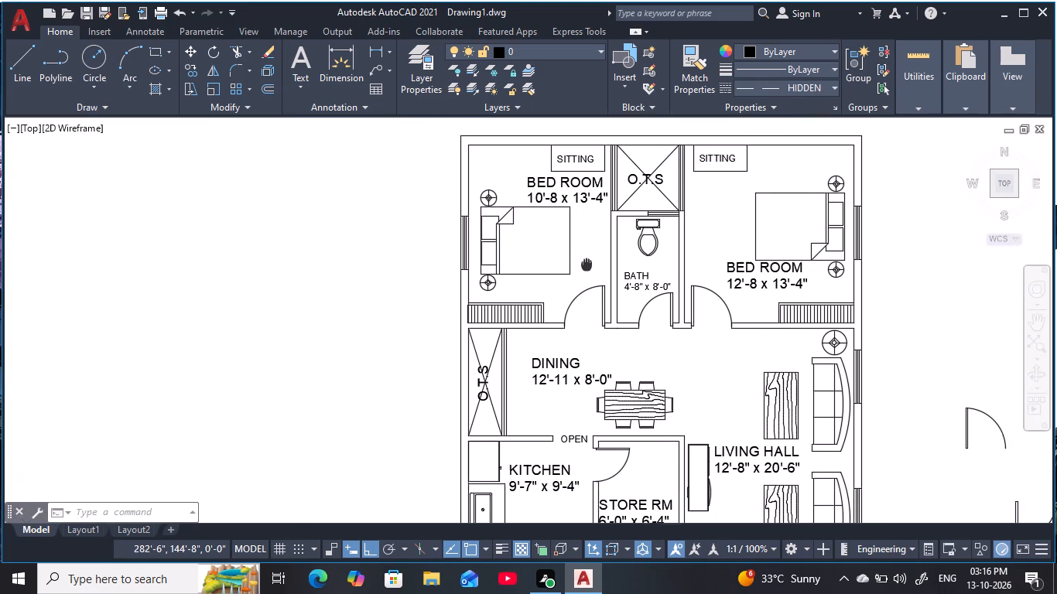
middle_drag(586, 259, 584, 256)
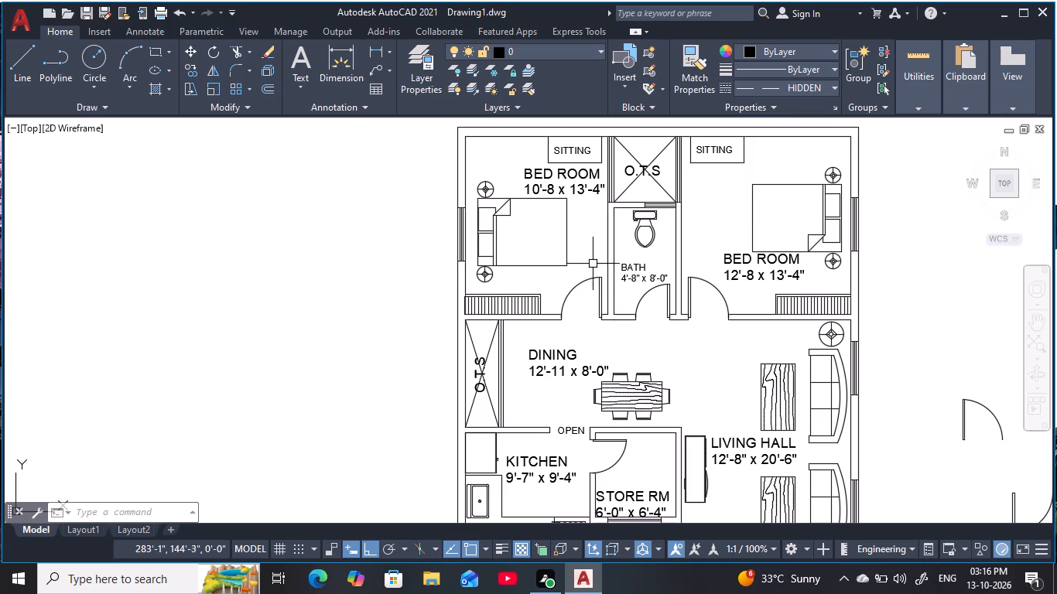
scroll(623, 288, down, 1)
scroll(700, 271, up, 1)
middle_drag(698, 271, 660, 194)
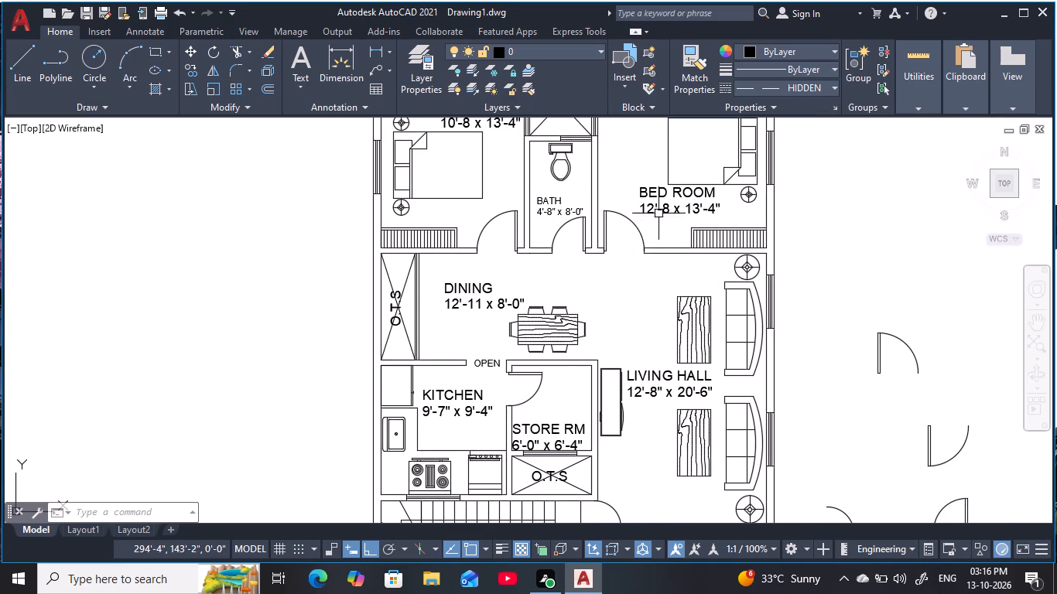
middle_drag(645, 324, 673, 150)
middle_drag(676, 244, 514, 207)
scroll(722, 317, down, 1)
middle_drag(722, 317, 698, 358)
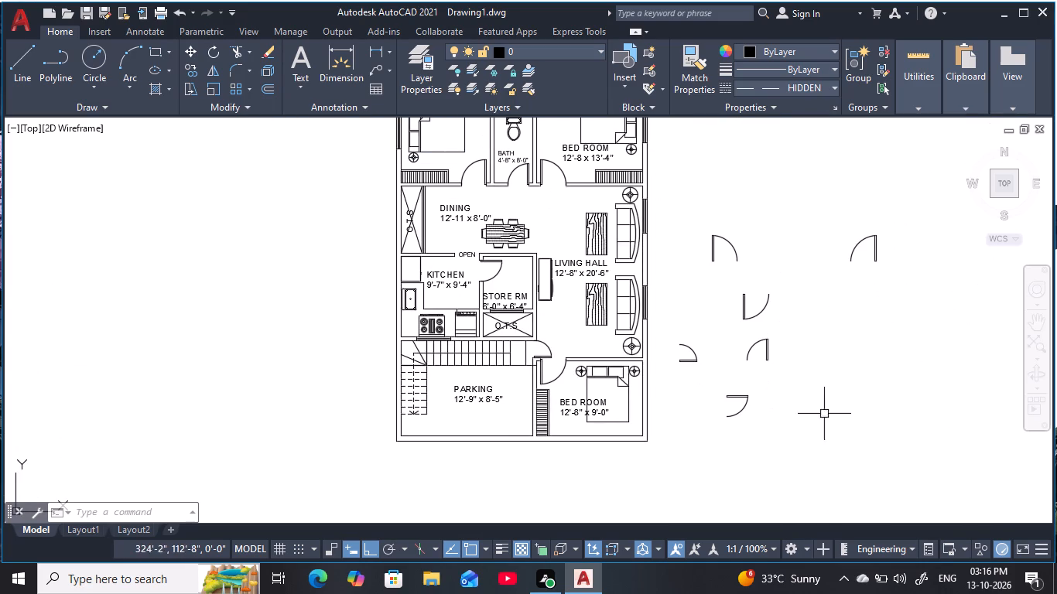
Erase the six spare door symbols standing outside the floor plan beside the living hall.
click(898, 467)
click(675, 142)
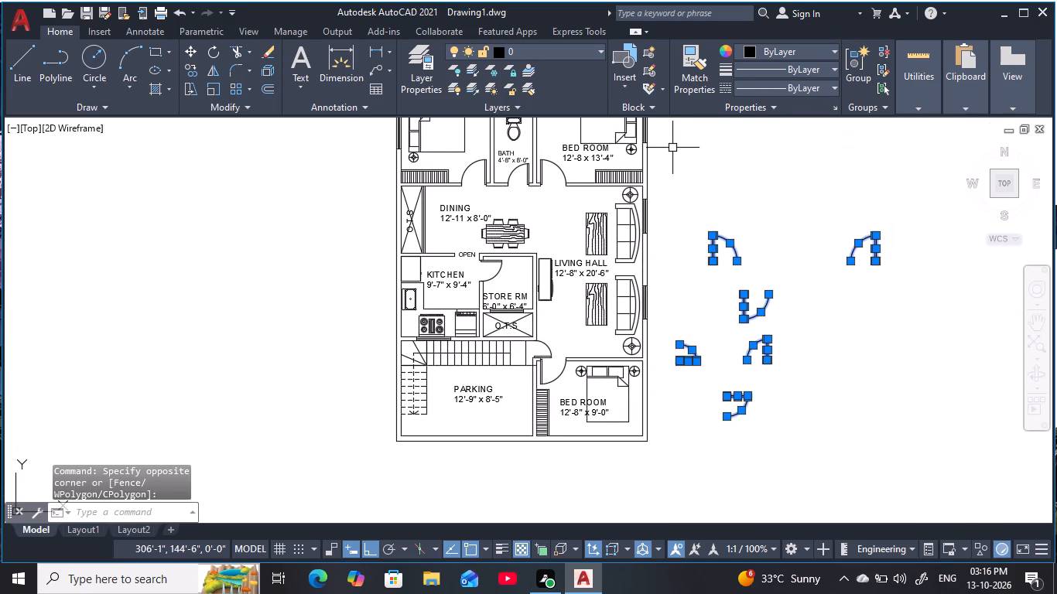
text(E)
key(space)
scroll(408, 312, down, 1)
middle_drag(412, 311, 601, 363)
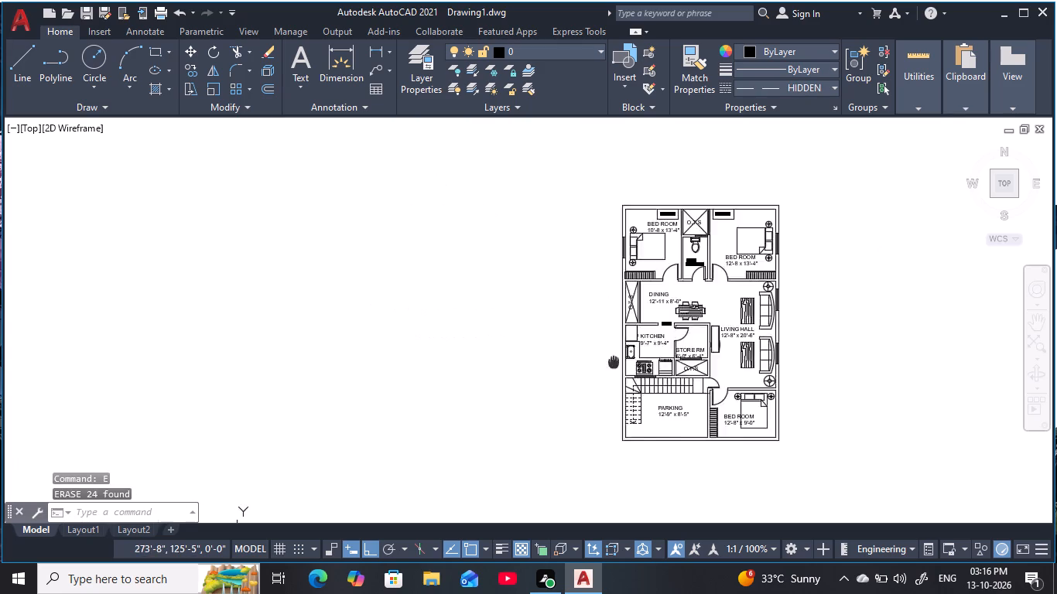
middle_drag(601, 363, 498, 344)
middle_click(566, 299)
scroll(566, 299, up, 1)
key(Escape)
key(Escape)
key(Escape)
key(Escape)
key(Escape)
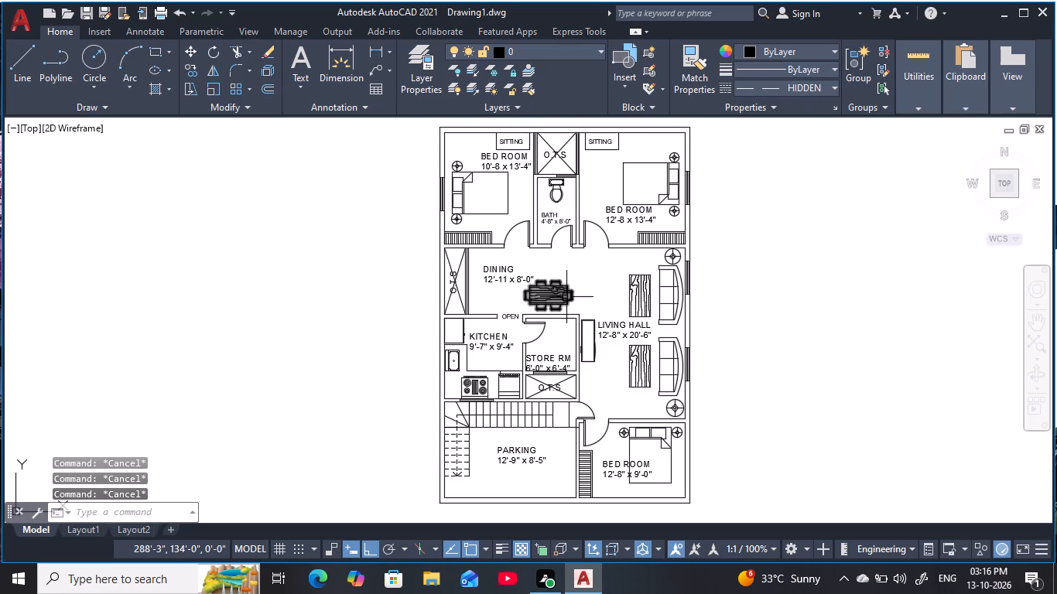
Set the current colour for new objects to dark red 153,27,30.
key(d)
key(Escape)
key(Escape)
key(Escape)
key(Escape)
click(820, 56)
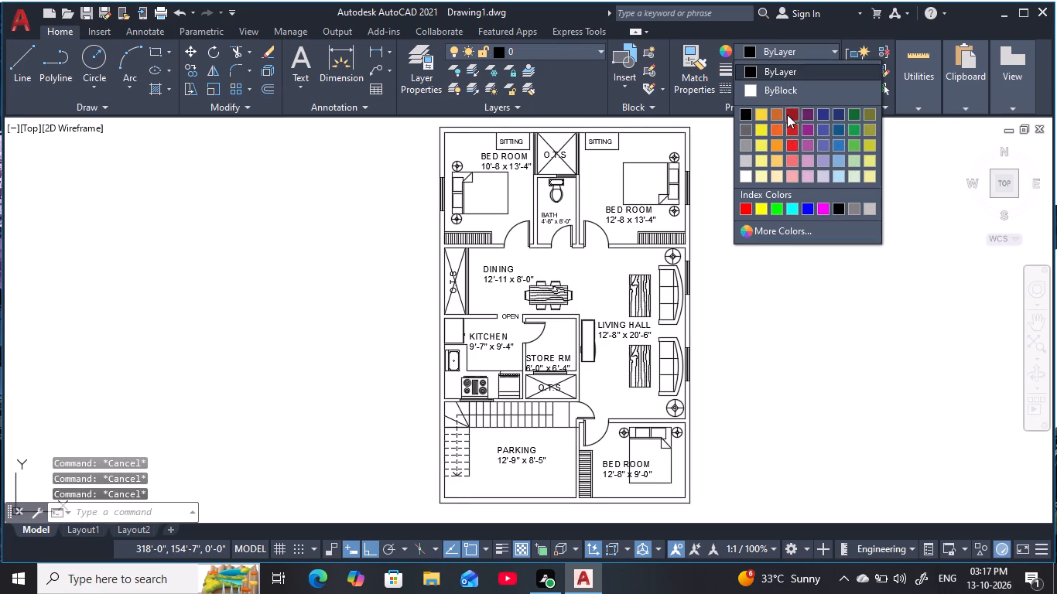
click(788, 112)
key(Escape)
key(Escape)
key(Escape)
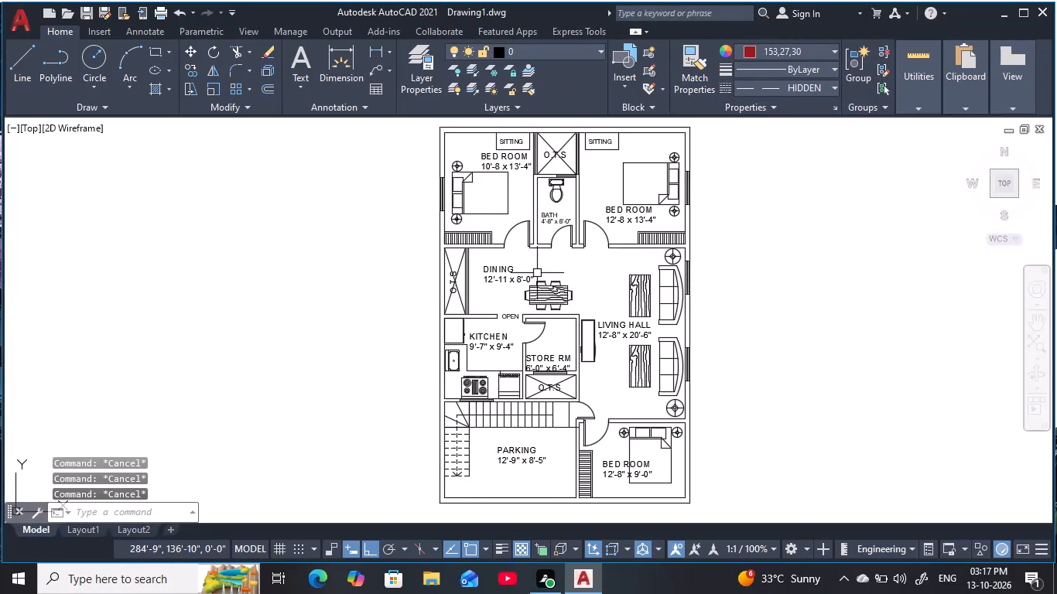
Add a vertical linear dimension for the plan's full outer height, placed just outside its left outer wall.
key(d)
key(l)
key(i)
key(space)
middle_drag(488, 316, 545, 261)
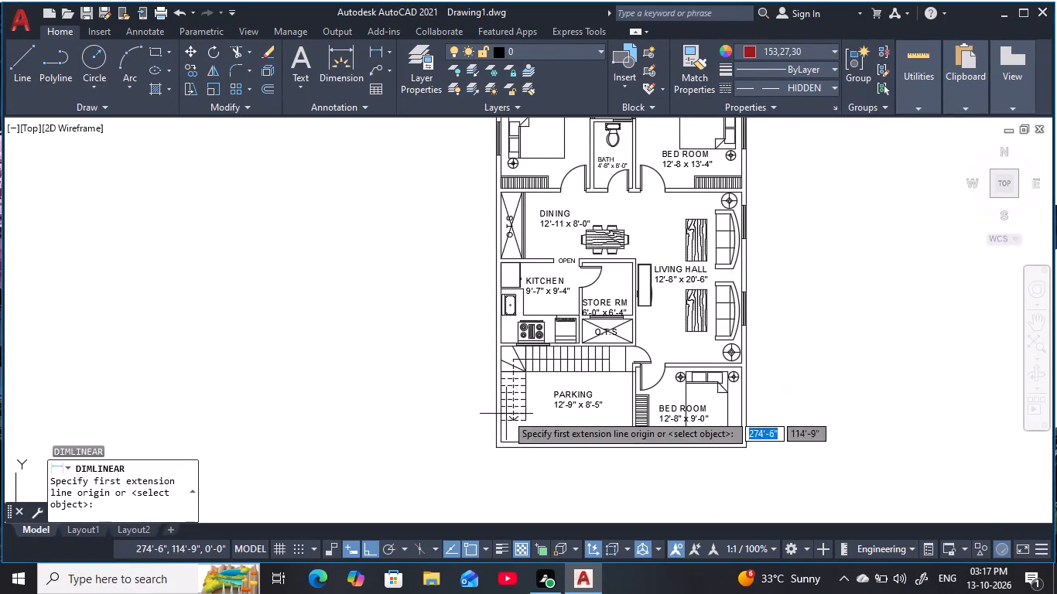
click(497, 451)
middle_drag(474, 275, 419, 490)
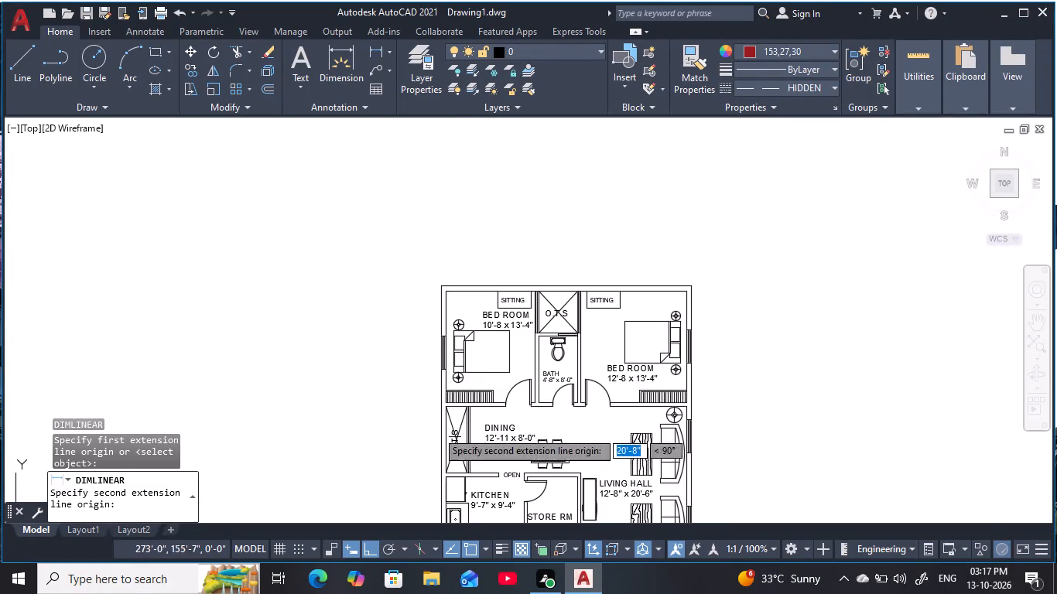
click(444, 285)
middle_drag(416, 293, 501, 170)
click(508, 237)
key(Escape)
key(Escape)
key(Escape)
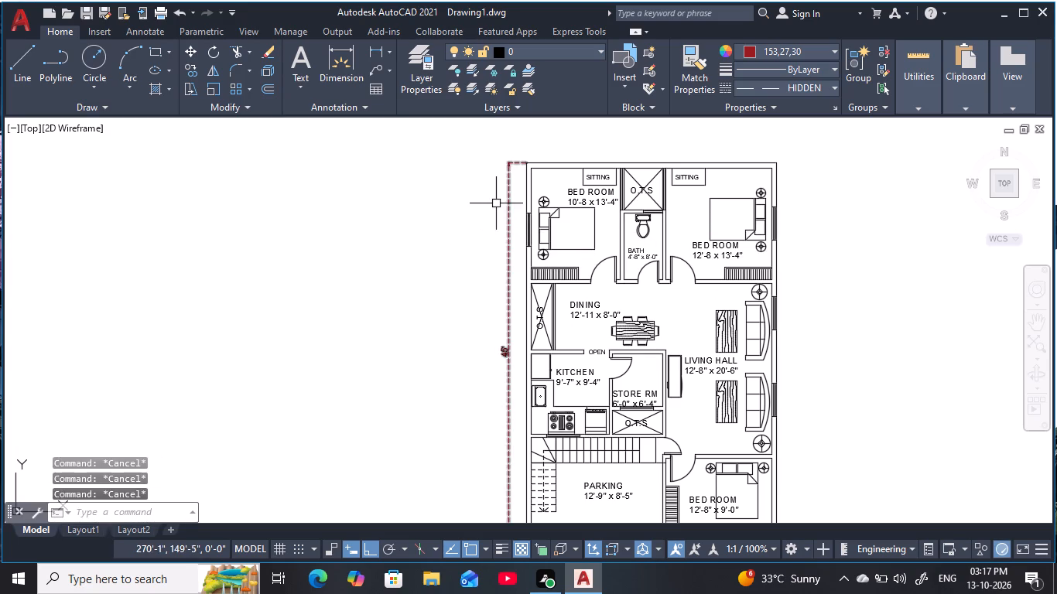
key(Escape)
Add a horizontal linear dimension for the plan's full outer width, placed just above the top outer wall.
key(space)
click(526, 162)
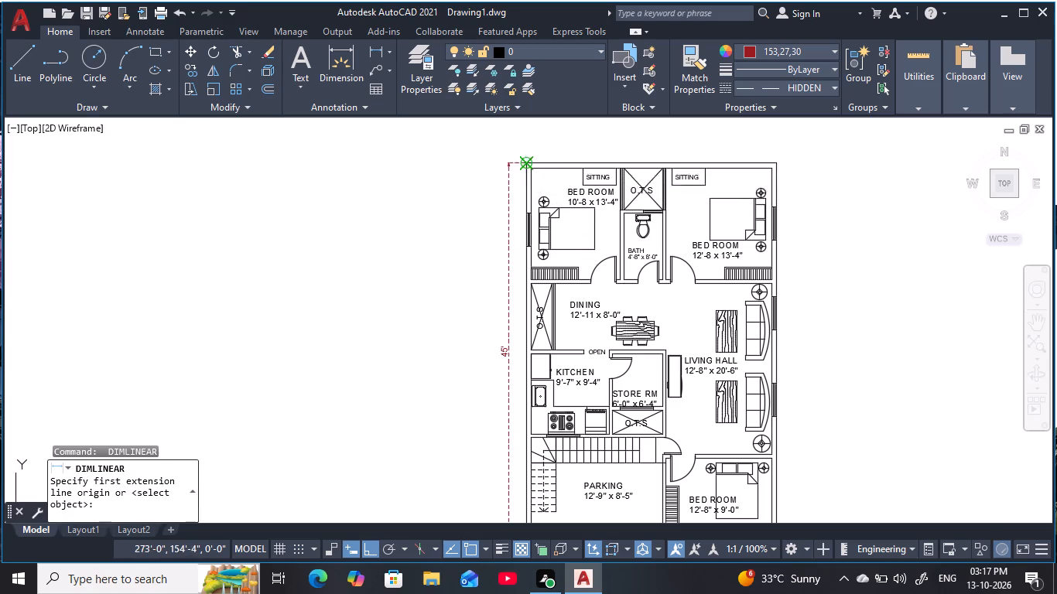
click(775, 164)
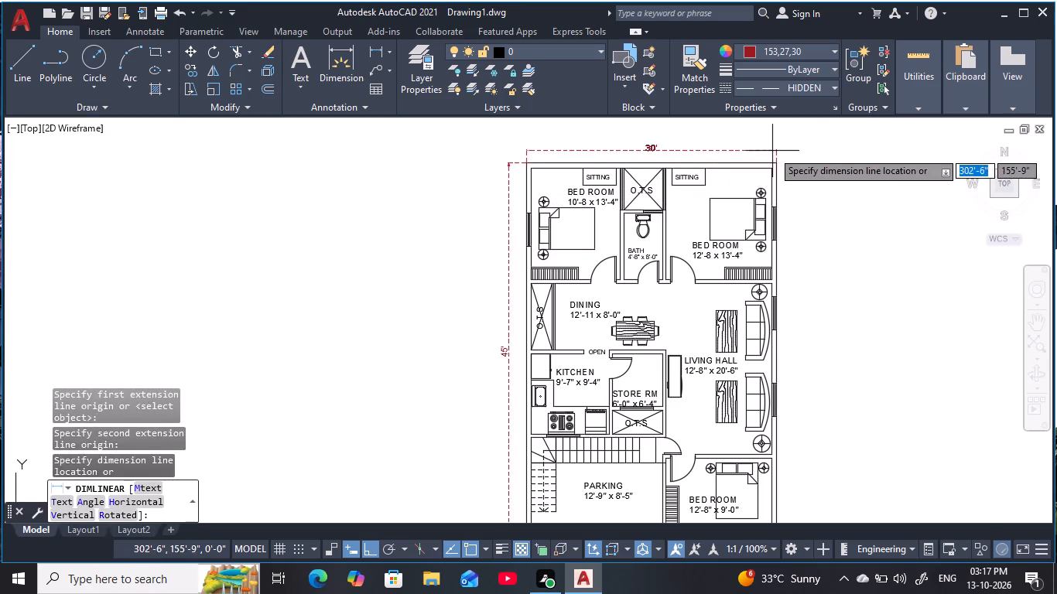
click(772, 149)
key(Escape)
key(Escape)
key(Escape)
middle_drag(833, 269, 801, 213)
key(Escape)
key(Escape)
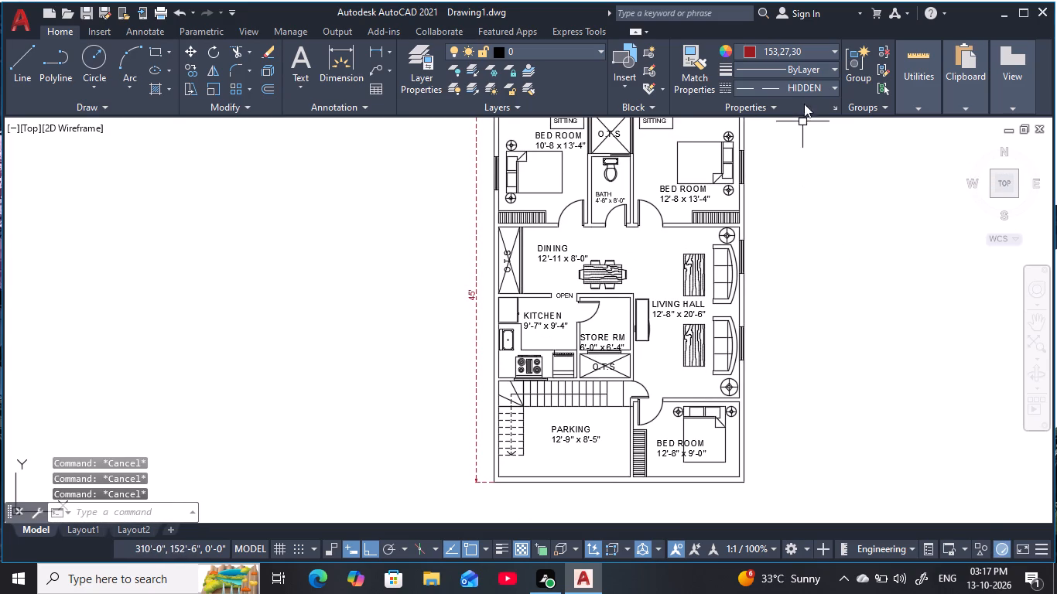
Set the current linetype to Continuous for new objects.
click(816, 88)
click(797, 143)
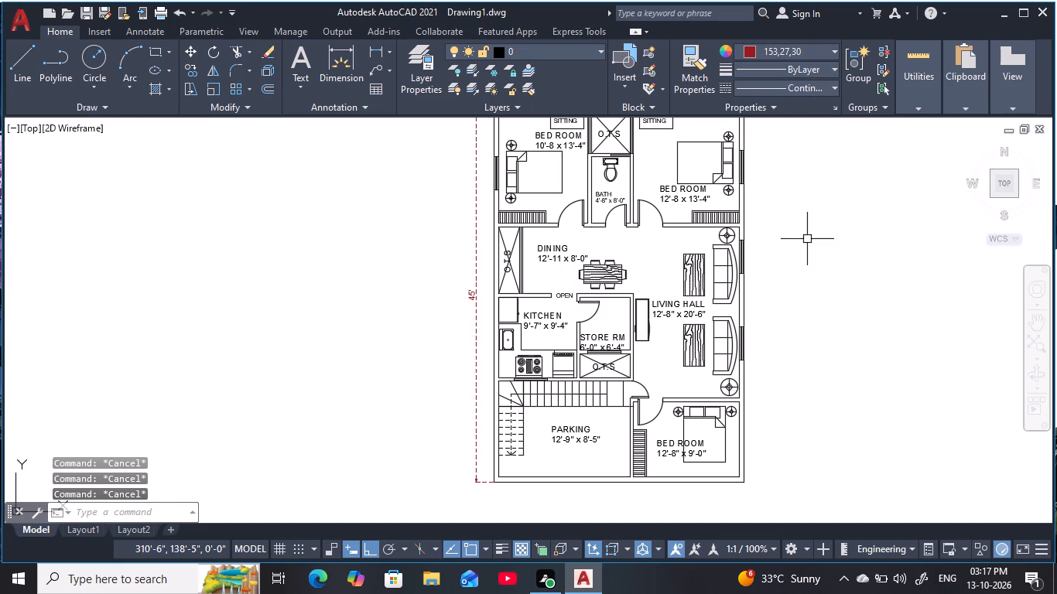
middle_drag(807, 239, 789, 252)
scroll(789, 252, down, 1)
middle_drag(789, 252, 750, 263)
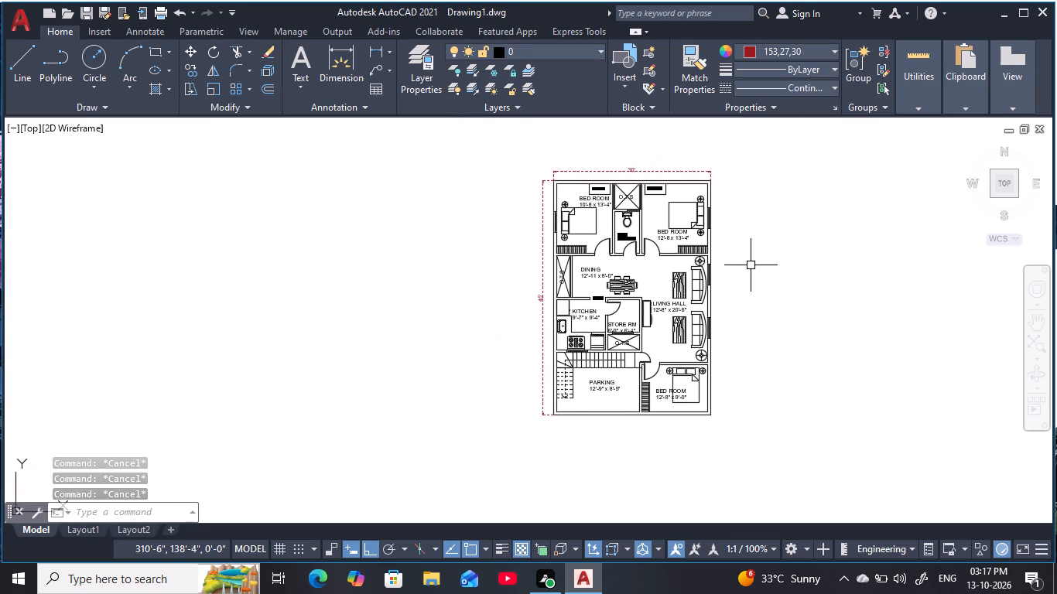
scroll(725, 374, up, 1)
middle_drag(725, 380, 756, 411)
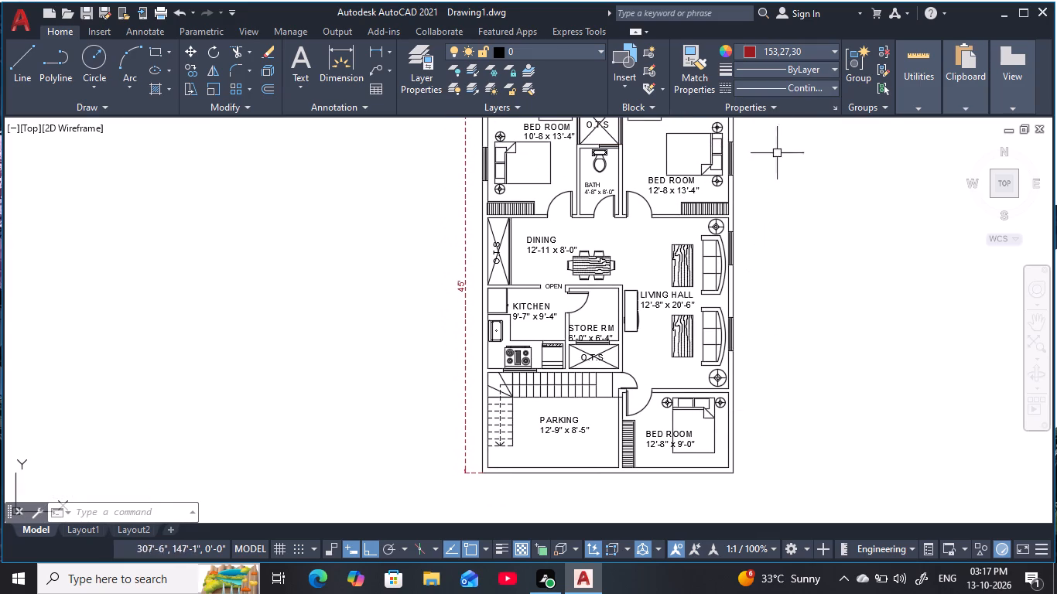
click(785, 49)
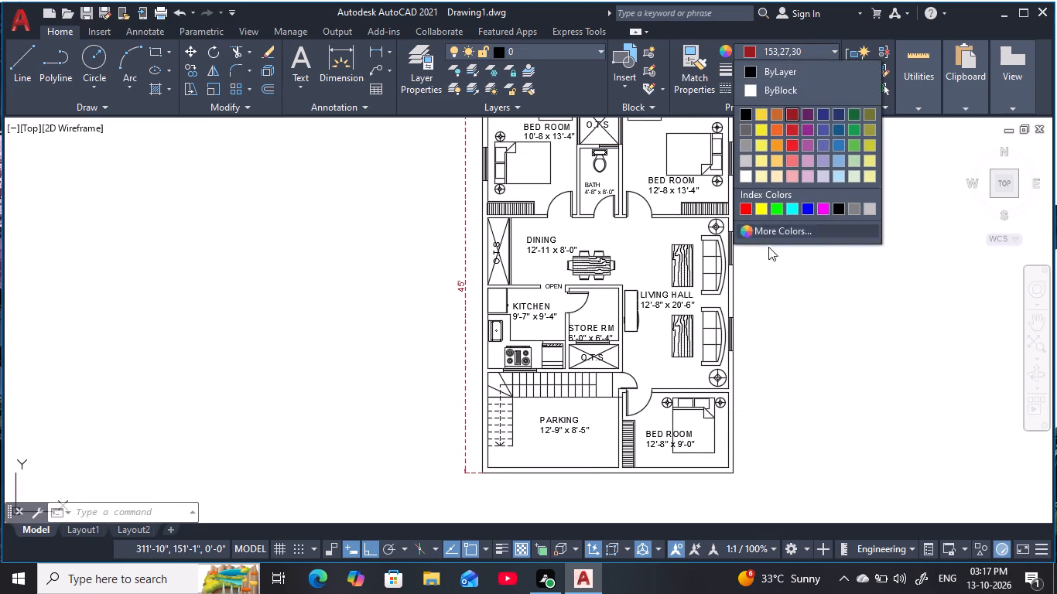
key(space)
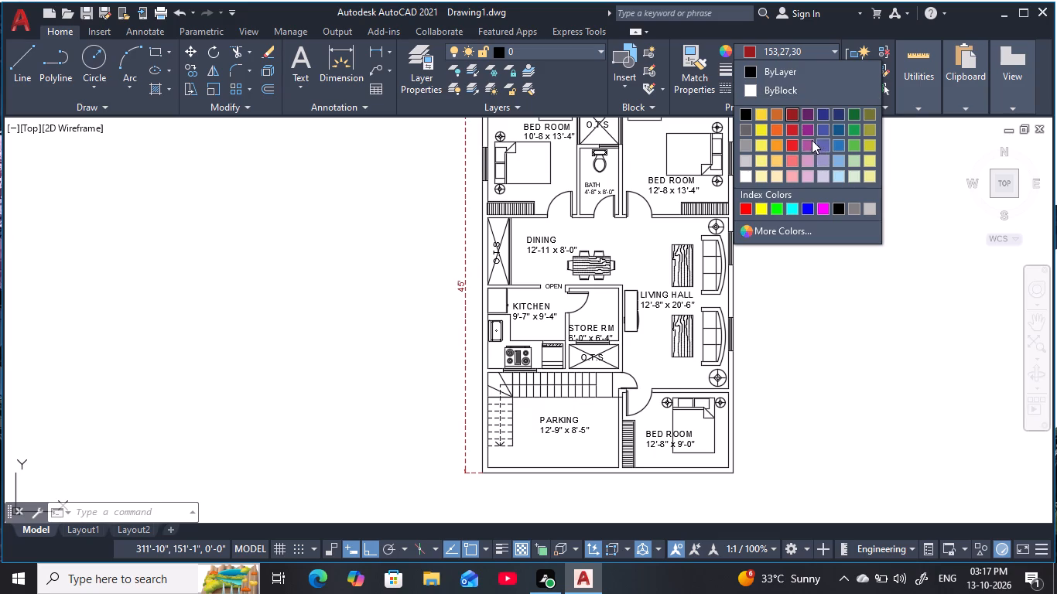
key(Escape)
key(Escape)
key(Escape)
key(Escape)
Set the current linetype to HIDDEN for new objects.
click(812, 87)
click(803, 162)
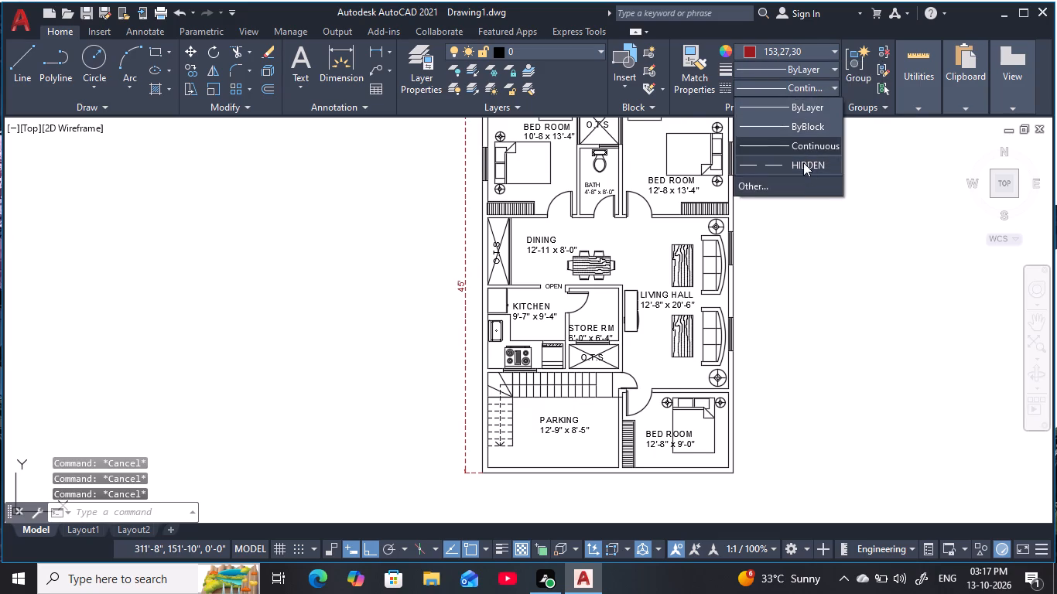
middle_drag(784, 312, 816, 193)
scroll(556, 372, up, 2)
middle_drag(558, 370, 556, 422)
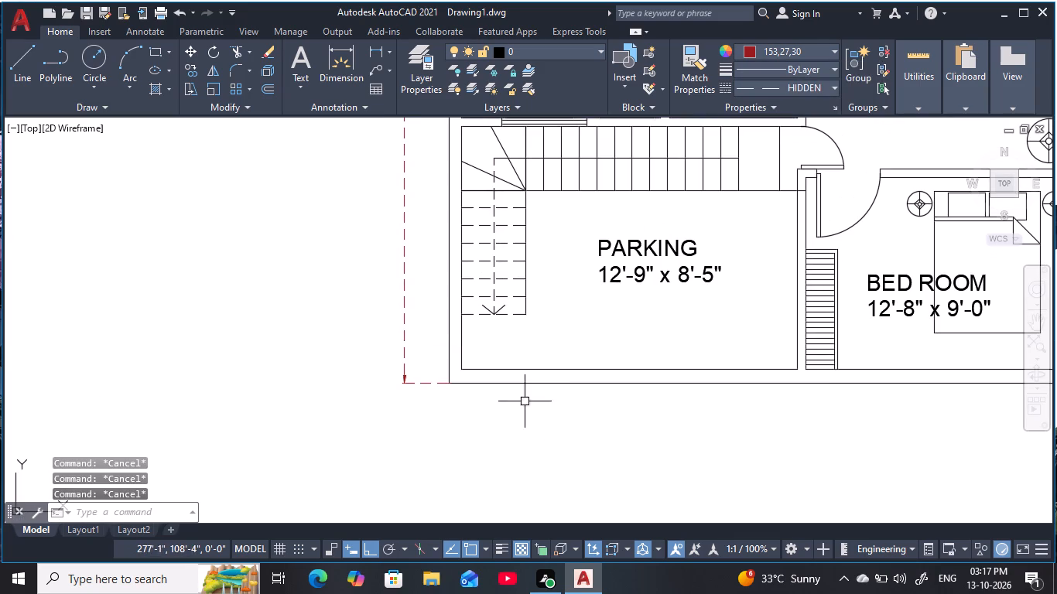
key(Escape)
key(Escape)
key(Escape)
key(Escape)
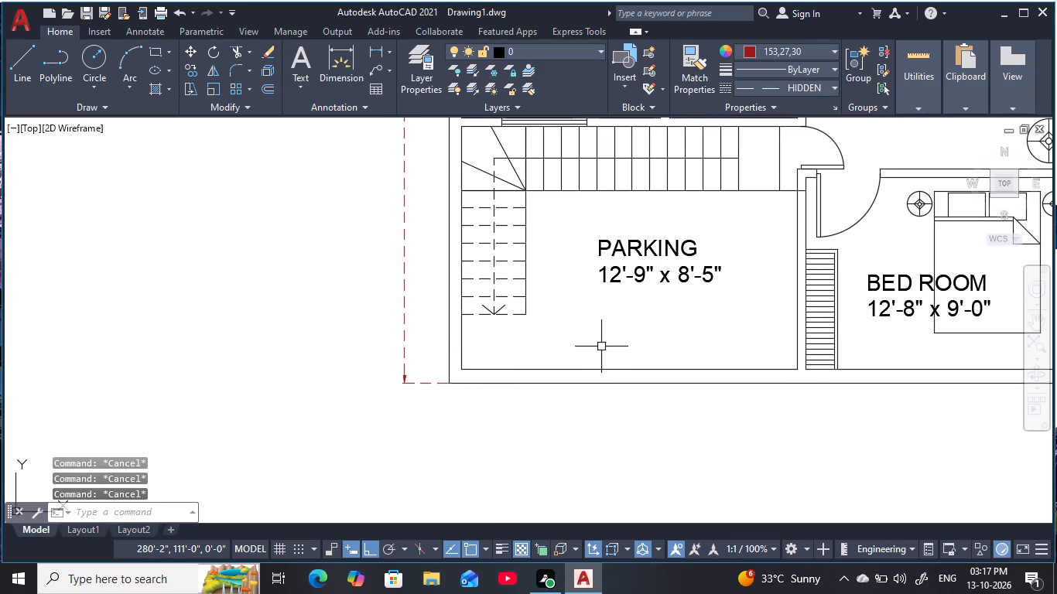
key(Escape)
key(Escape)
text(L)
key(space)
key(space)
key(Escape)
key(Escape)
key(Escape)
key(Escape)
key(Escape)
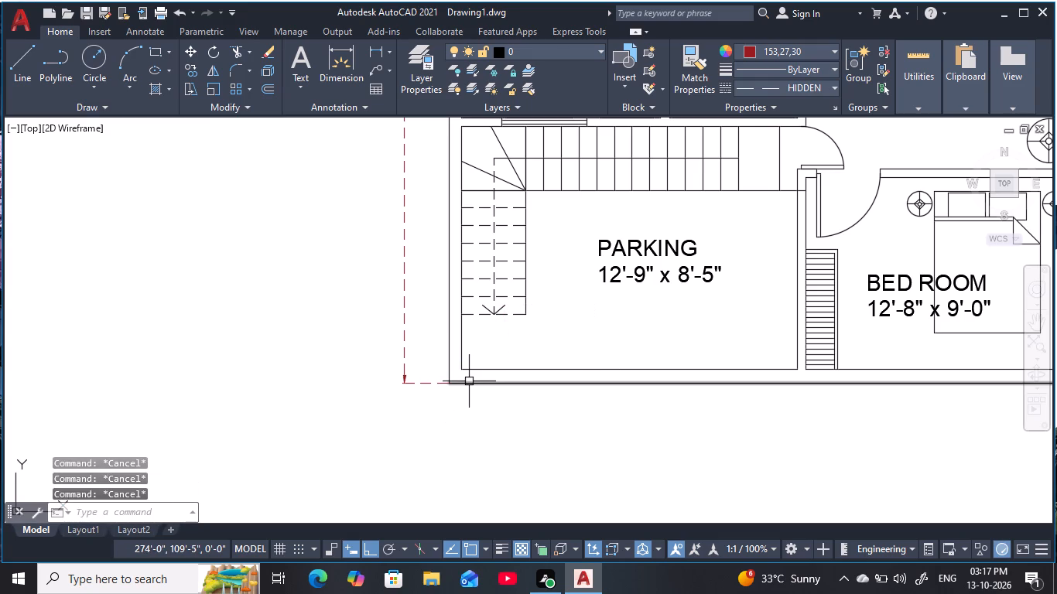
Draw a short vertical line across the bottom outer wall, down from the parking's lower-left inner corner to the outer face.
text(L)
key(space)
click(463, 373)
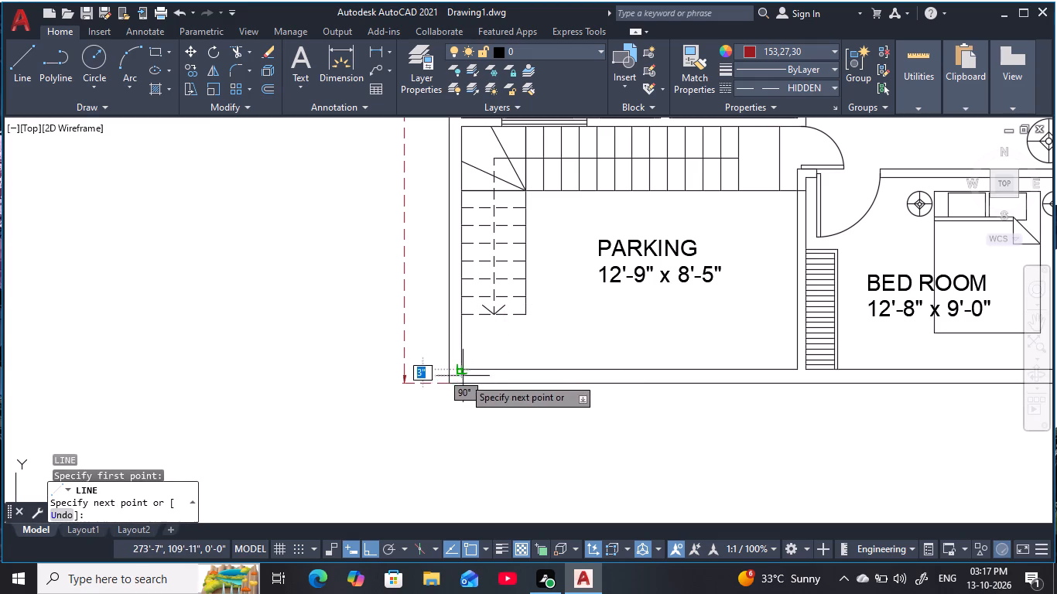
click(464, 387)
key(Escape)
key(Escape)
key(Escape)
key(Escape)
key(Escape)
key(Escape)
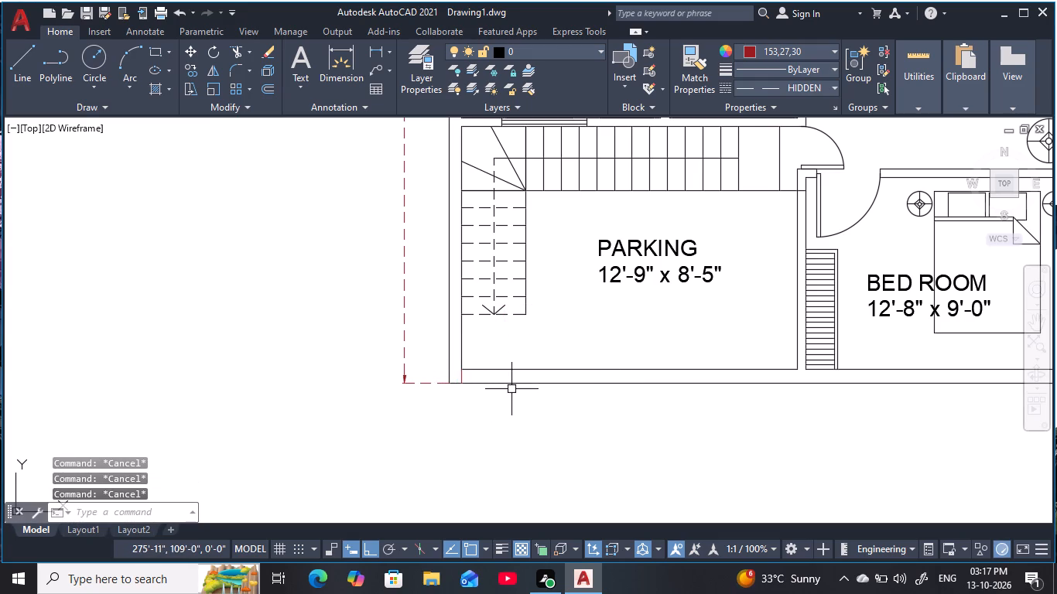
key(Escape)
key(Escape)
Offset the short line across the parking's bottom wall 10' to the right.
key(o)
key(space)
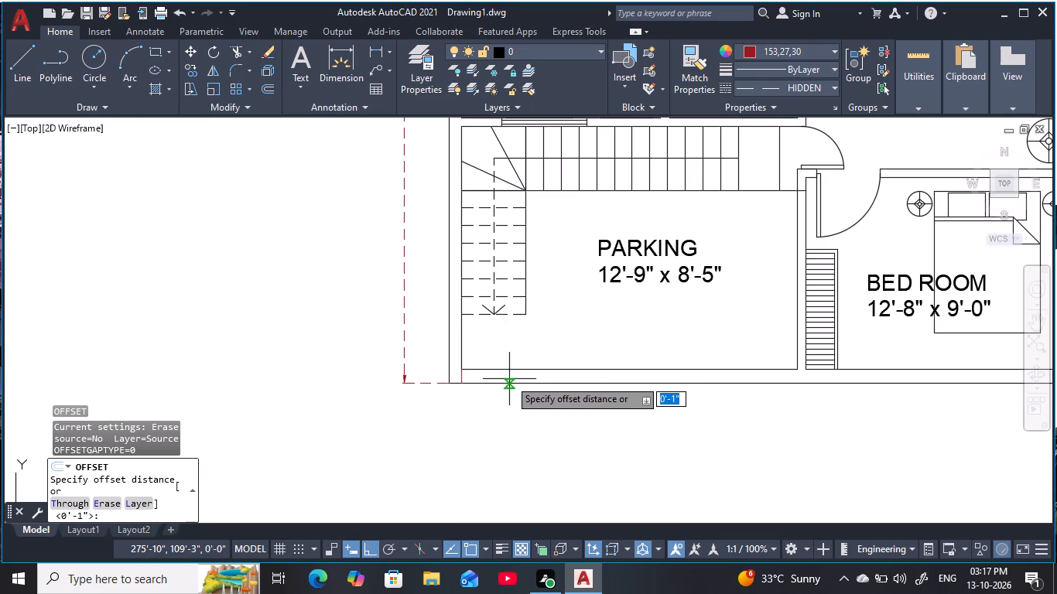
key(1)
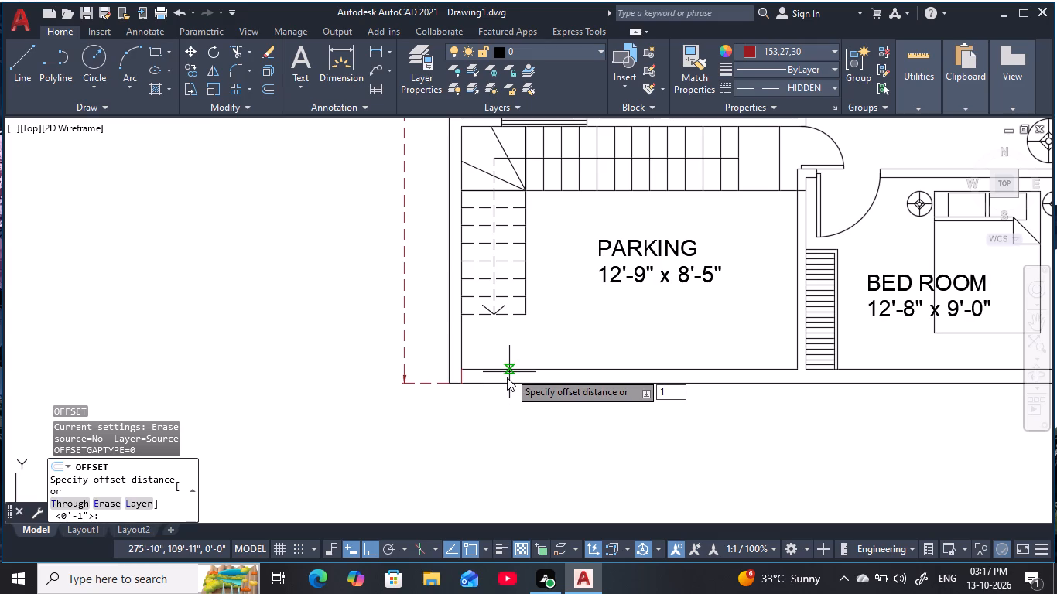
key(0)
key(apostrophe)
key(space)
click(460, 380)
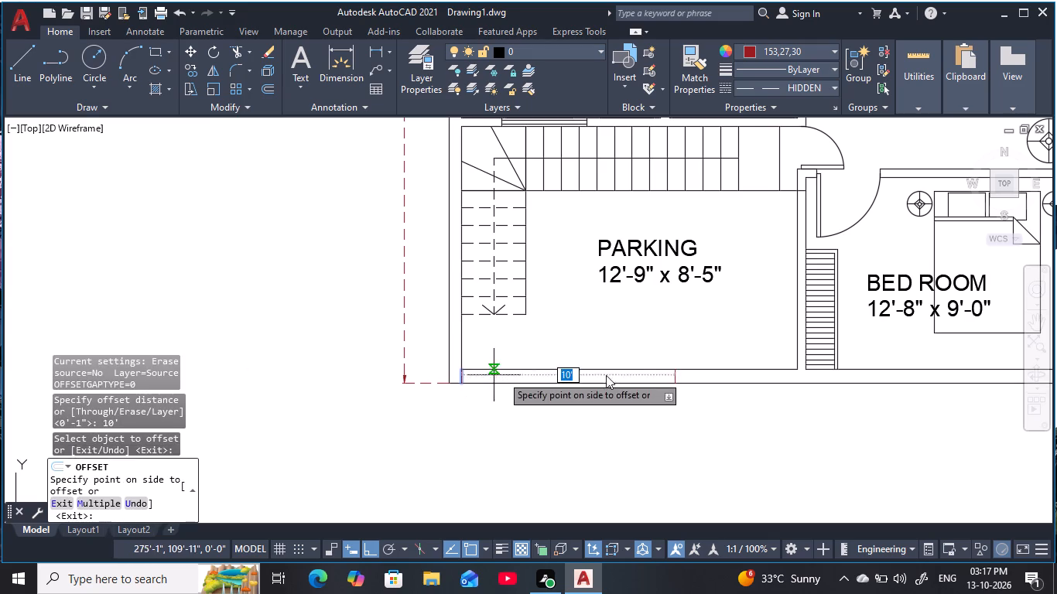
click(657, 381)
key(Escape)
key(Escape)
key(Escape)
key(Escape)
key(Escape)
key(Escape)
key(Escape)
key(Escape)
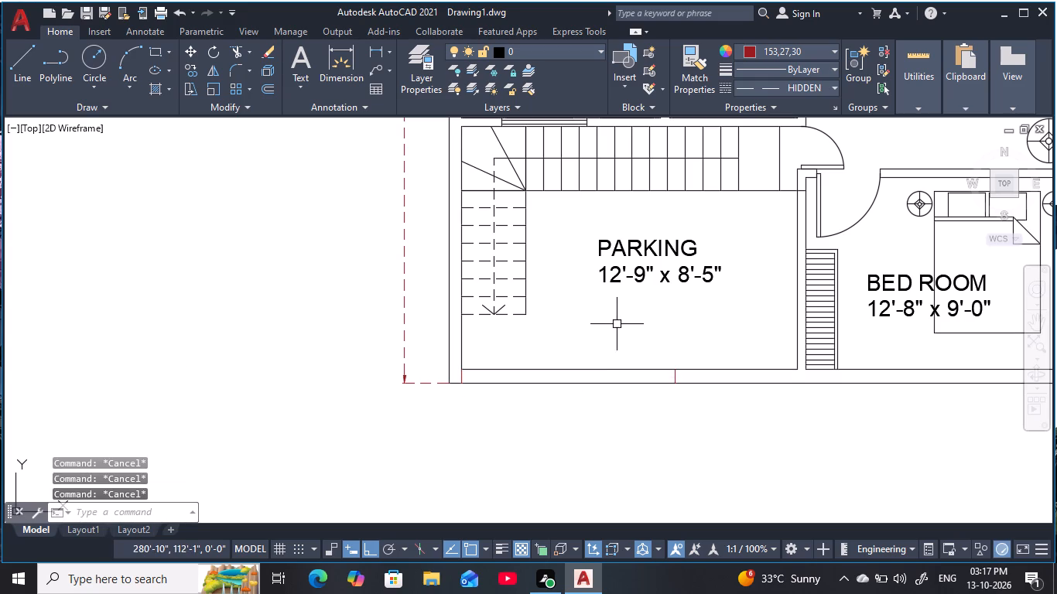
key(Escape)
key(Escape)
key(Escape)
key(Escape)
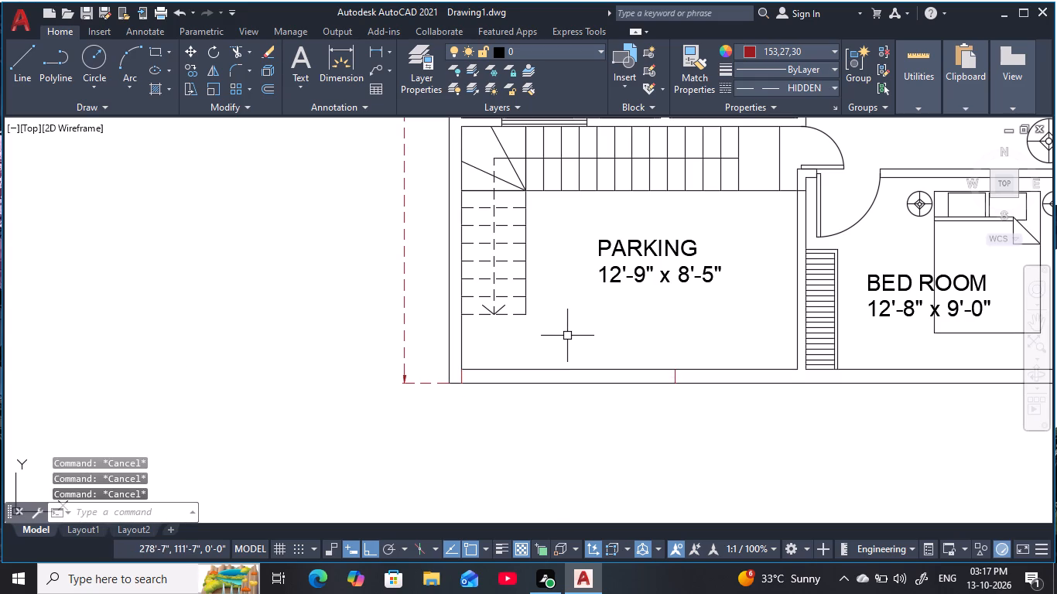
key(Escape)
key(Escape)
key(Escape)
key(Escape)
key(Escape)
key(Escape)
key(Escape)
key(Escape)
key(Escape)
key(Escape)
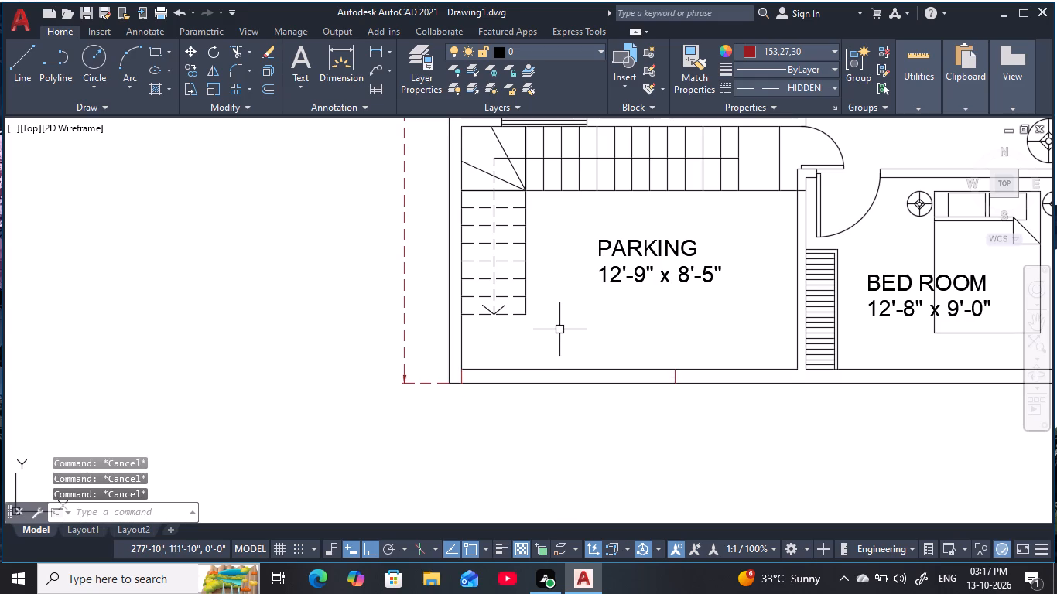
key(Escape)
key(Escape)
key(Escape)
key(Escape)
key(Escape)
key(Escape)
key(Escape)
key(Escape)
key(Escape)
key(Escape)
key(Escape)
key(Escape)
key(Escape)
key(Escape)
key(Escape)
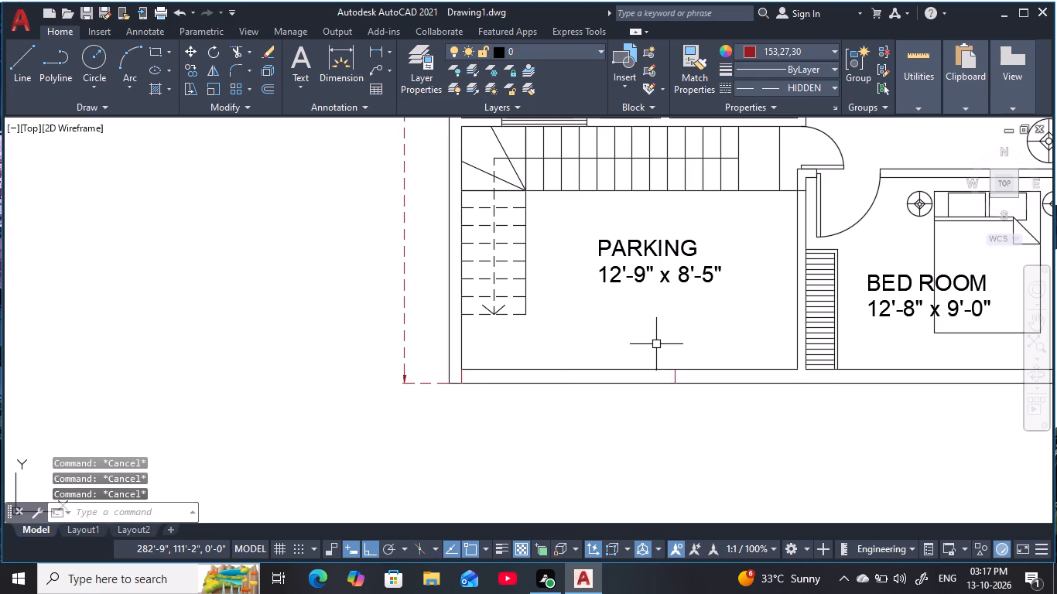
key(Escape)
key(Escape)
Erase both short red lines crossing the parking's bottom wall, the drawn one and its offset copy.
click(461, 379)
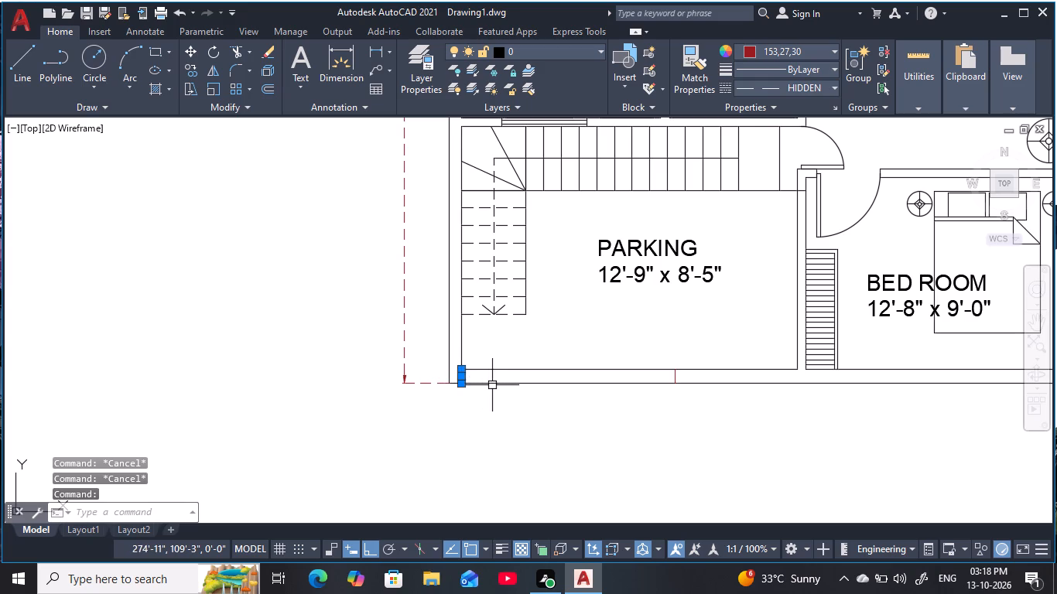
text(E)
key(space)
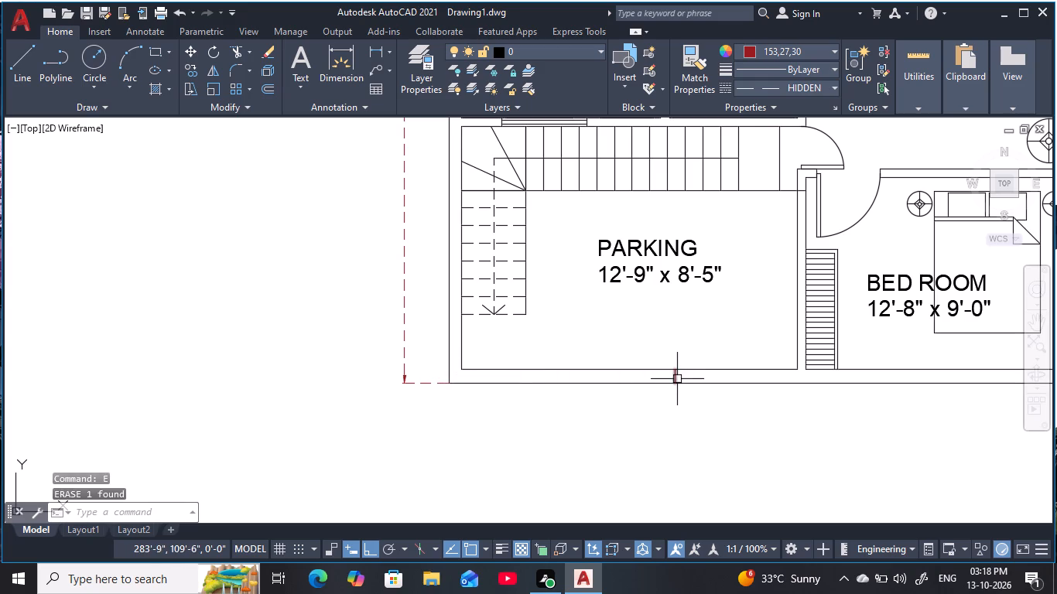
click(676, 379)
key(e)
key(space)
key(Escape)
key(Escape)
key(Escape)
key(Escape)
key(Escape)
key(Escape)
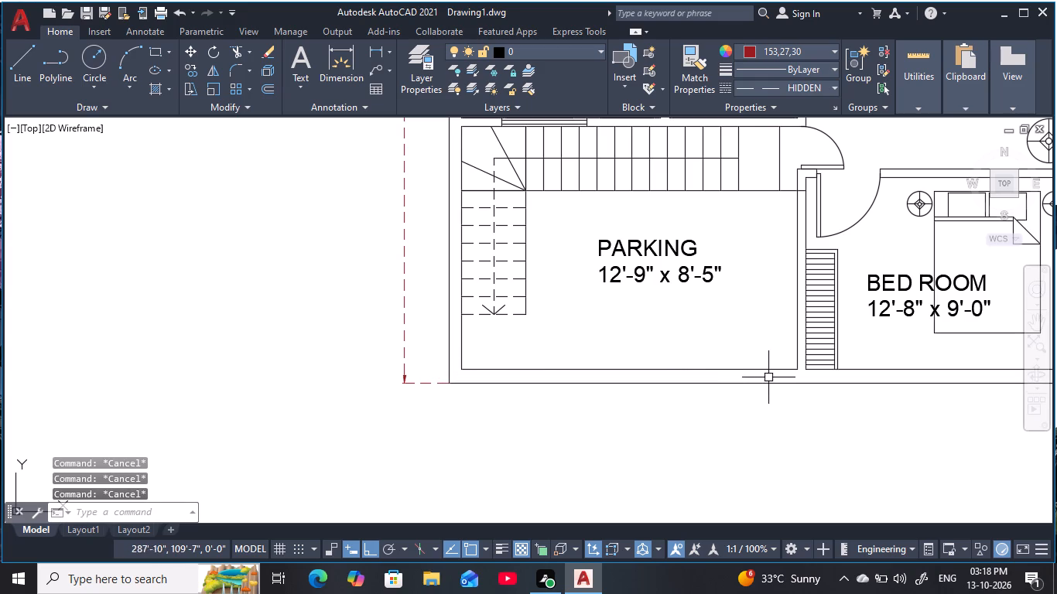
Draw a short vertical line across the bottom outer wall, from the parking's lower-right inner corner to the outer face.
key(Escape)
key(l)
key(space)
scroll(809, 370, up, 2)
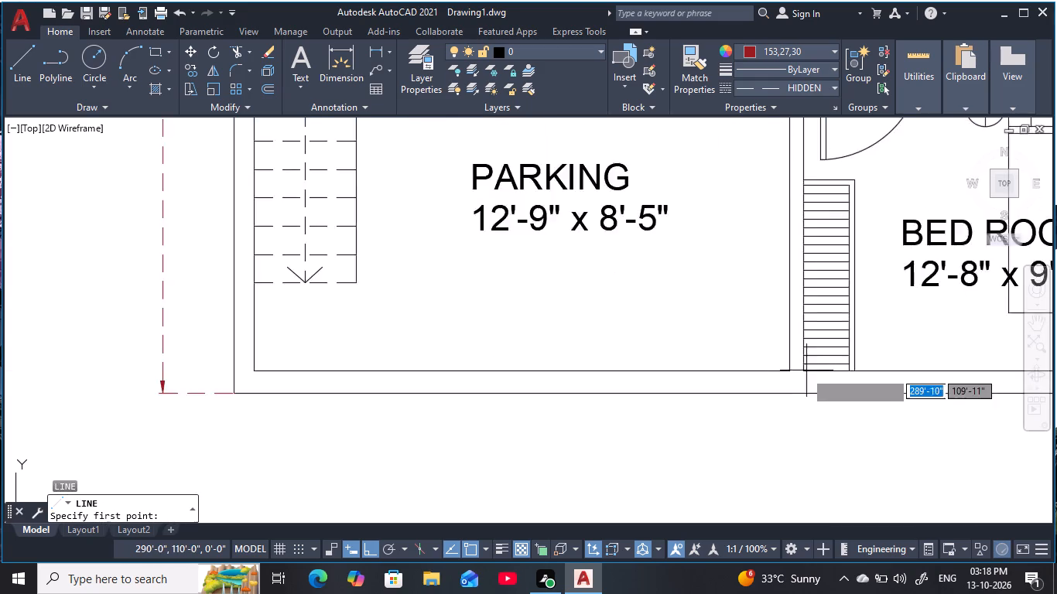
click(780, 373)
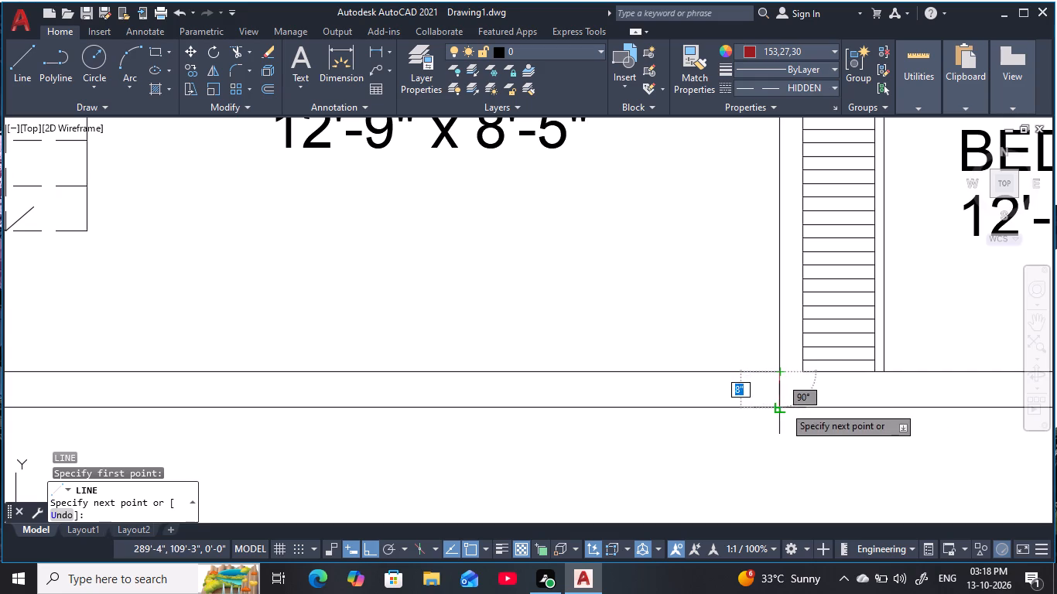
click(784, 407)
key(Escape)
key(Escape)
key(Escape)
scroll(693, 394, down, 2)
middle_drag(703, 387, 716, 374)
key(Escape)
key(Escape)
key(Escape)
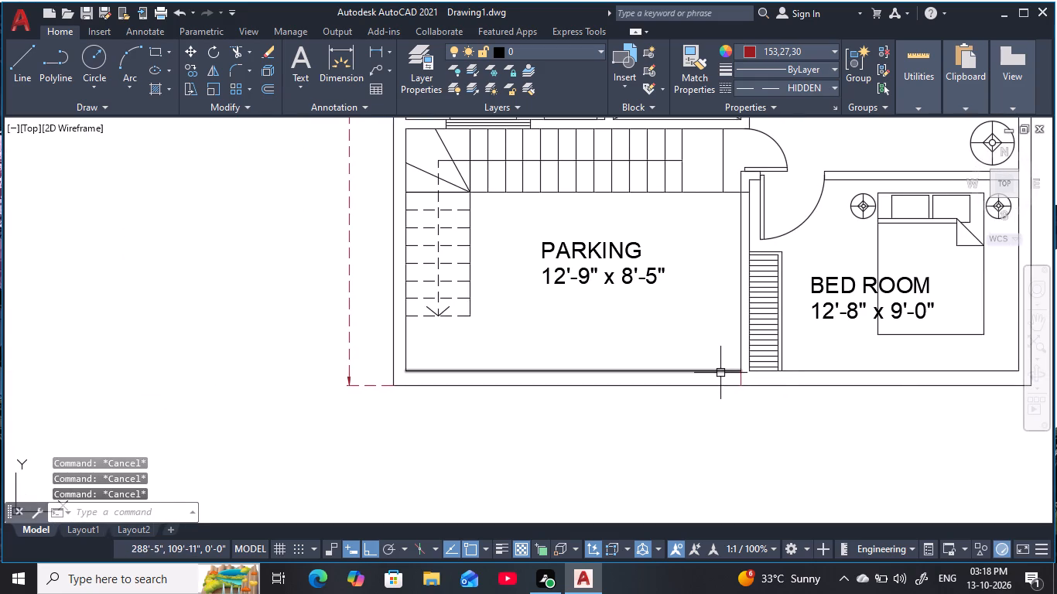
Offset the short line across the parking's bottom wall 10' to the left.
key(o)
key(space)
key(1)
text(0')
key(space)
click(741, 379)
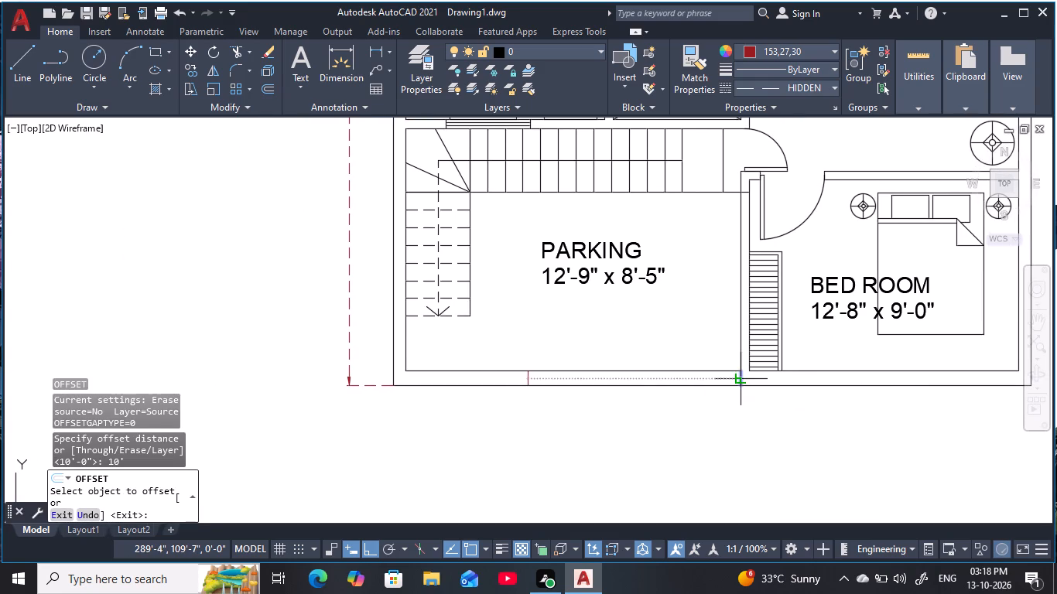
click(465, 385)
key(Escape)
key(Escape)
key(Escape)
key(Escape)
key(Escape)
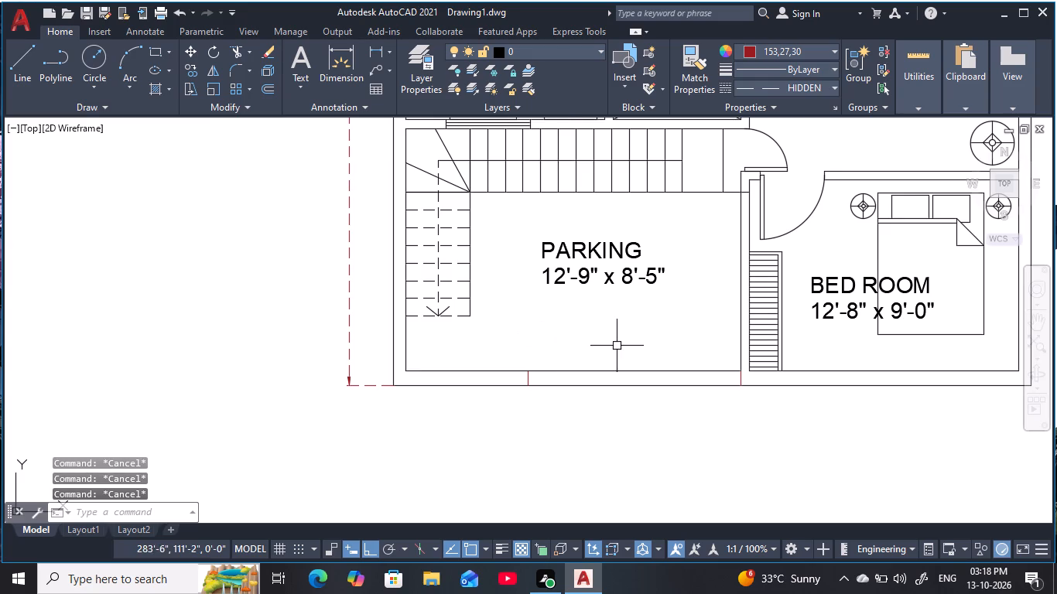
key(Escape)
middle_drag(618, 343, 612, 323)
key(Escape)
key(Escape)
key(Escape)
key(Escape)
key(Escape)
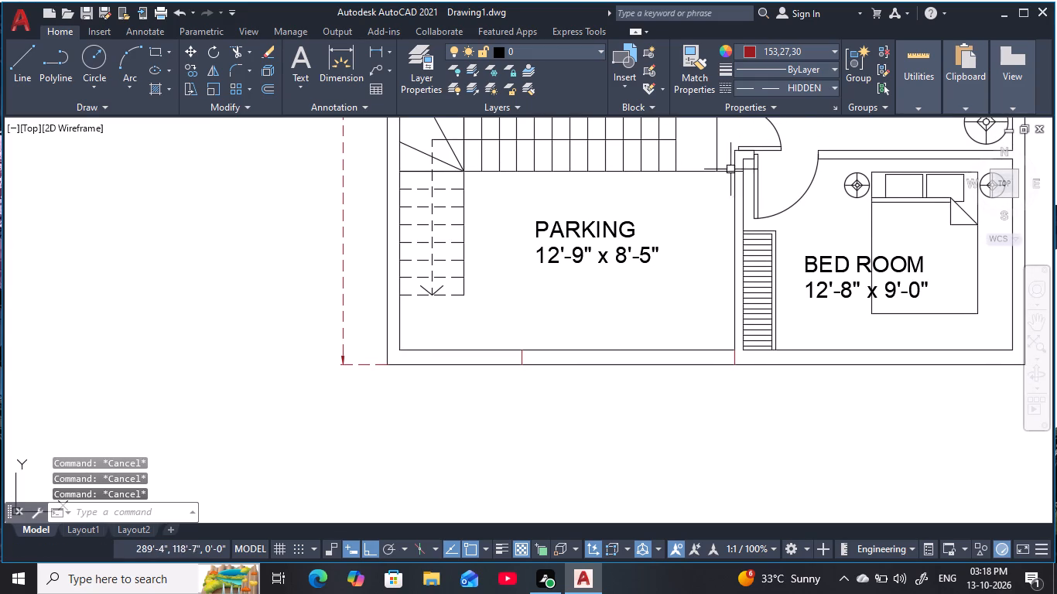
Turn off Ortho mode so that diagonal lines can be drawn.
key(space)
scroll(542, 352, up, 2)
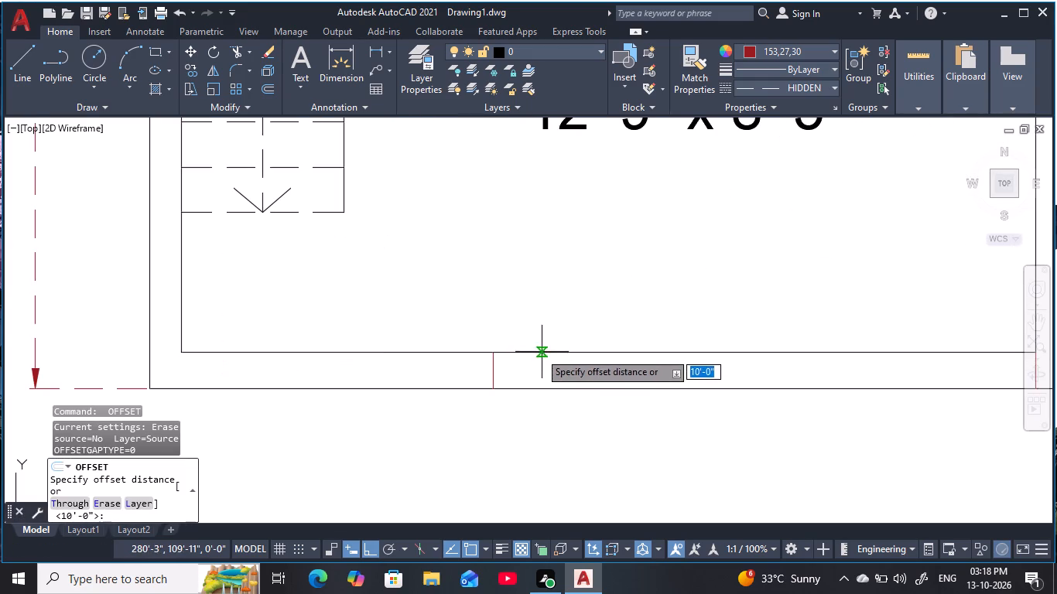
click(491, 351)
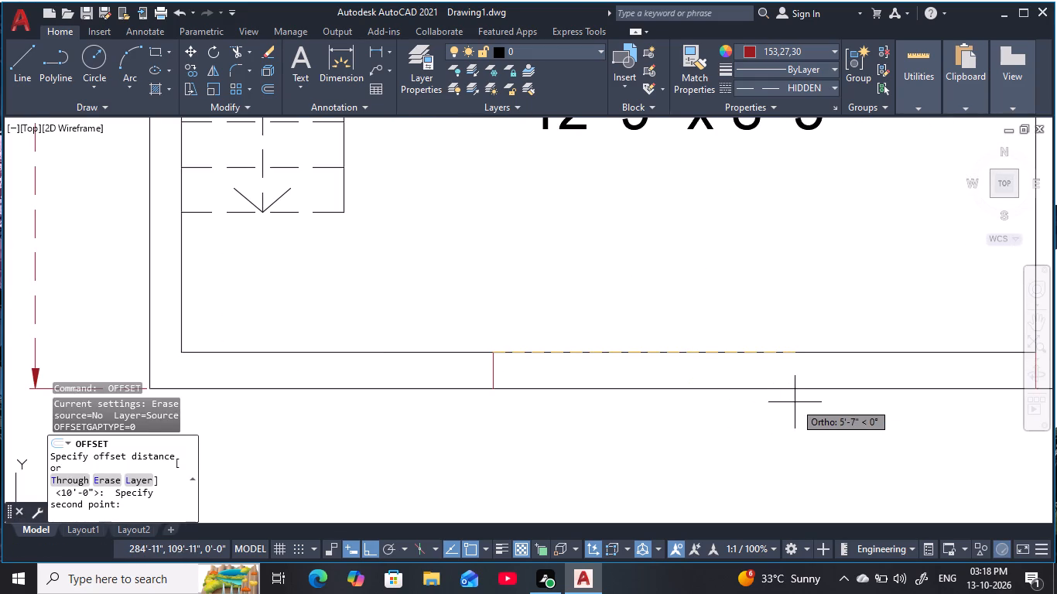
key(F8)
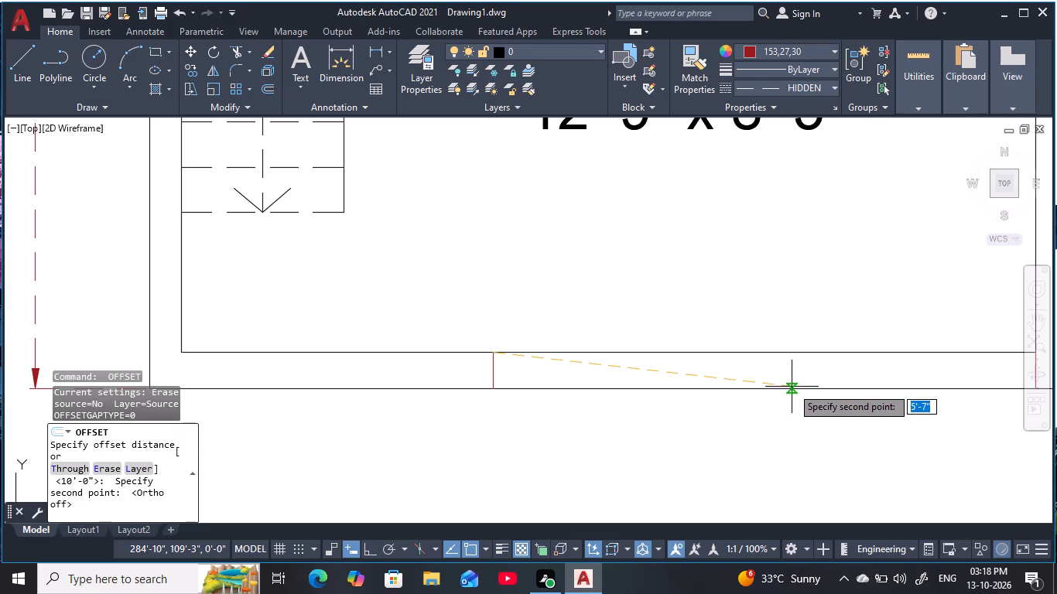
key(Escape)
key(Escape)
key(Escape)
key(Escape)
key(Escape)
key(Escape)
key(Escape)
key(Escape)
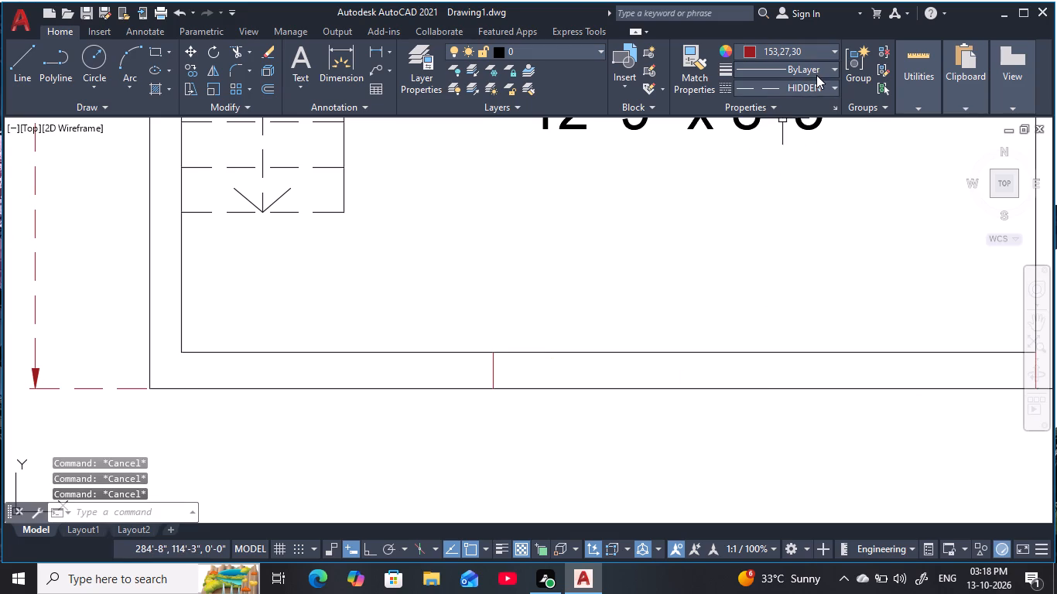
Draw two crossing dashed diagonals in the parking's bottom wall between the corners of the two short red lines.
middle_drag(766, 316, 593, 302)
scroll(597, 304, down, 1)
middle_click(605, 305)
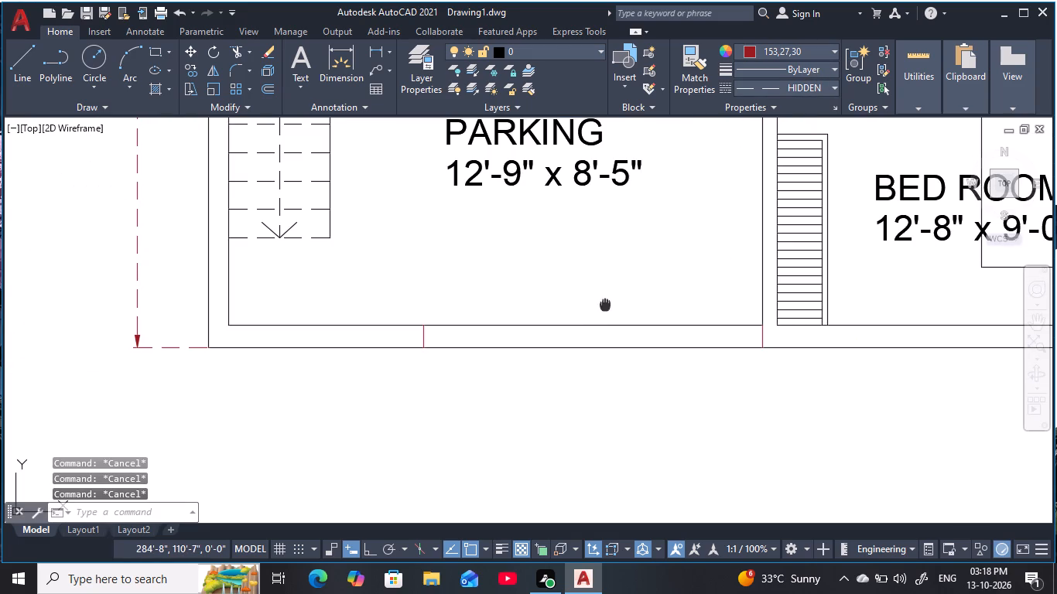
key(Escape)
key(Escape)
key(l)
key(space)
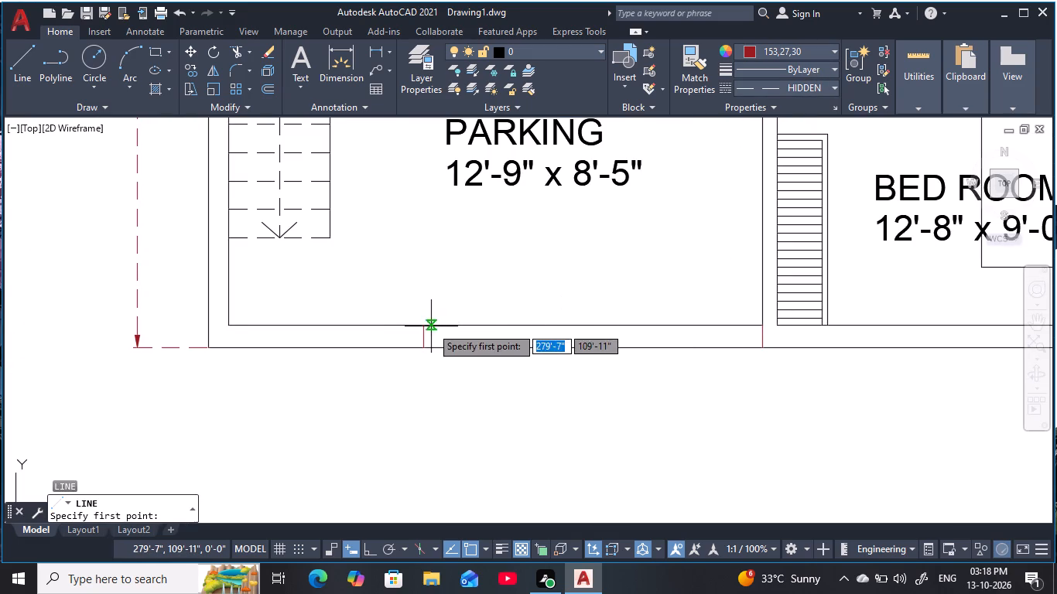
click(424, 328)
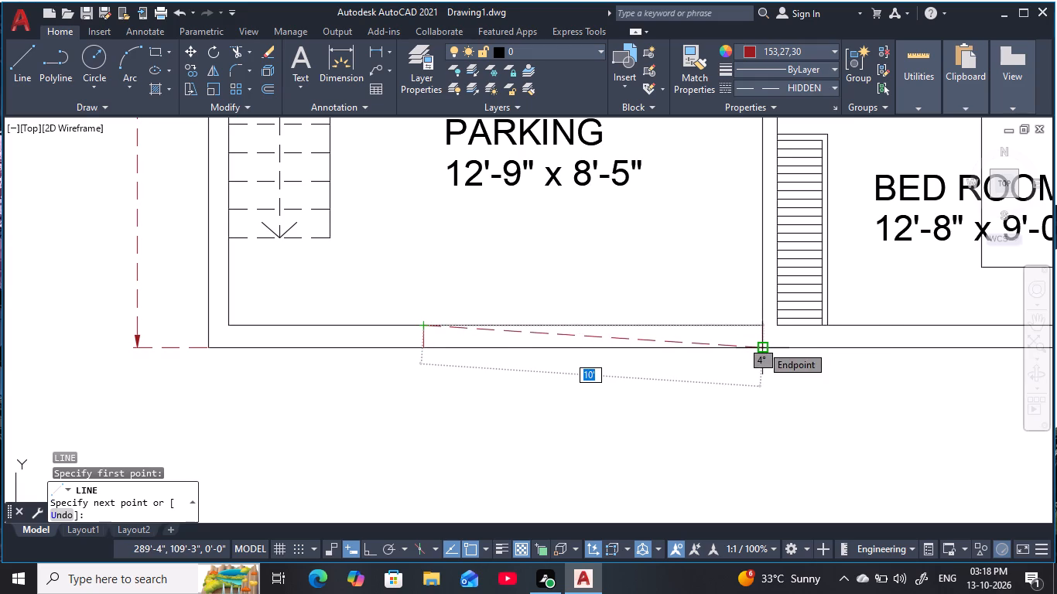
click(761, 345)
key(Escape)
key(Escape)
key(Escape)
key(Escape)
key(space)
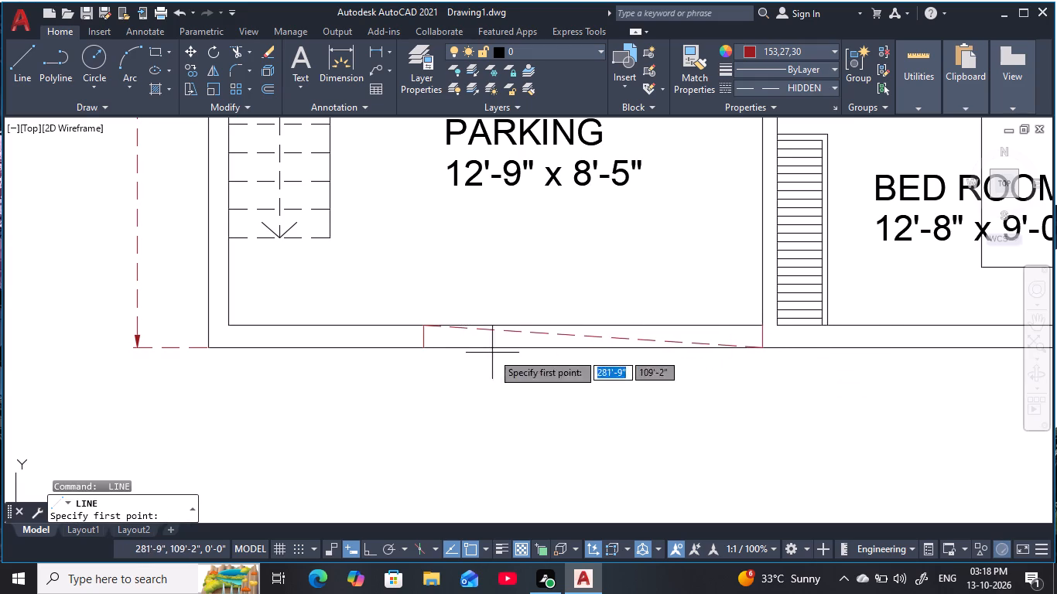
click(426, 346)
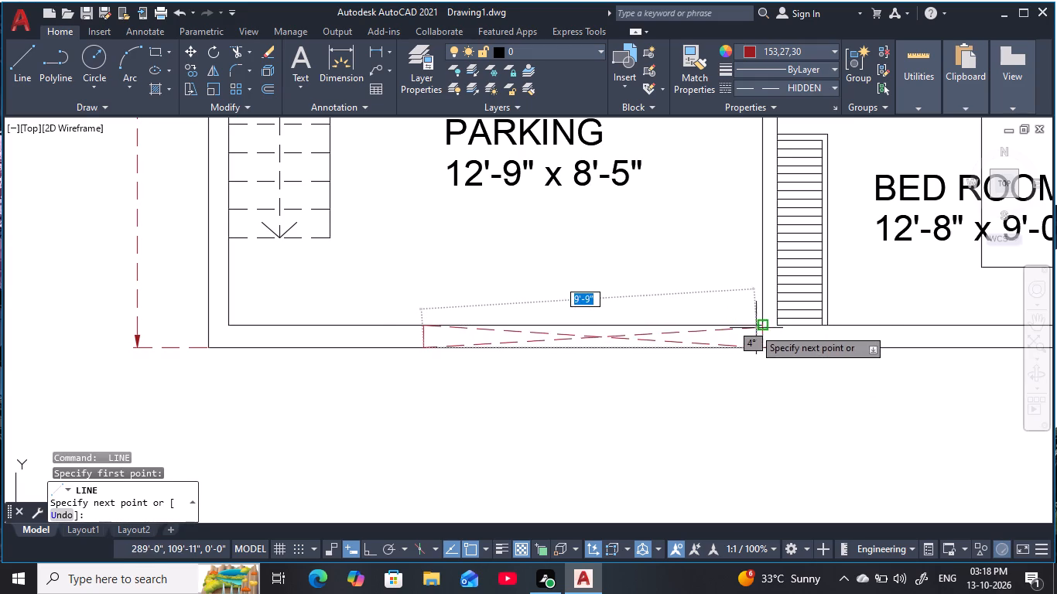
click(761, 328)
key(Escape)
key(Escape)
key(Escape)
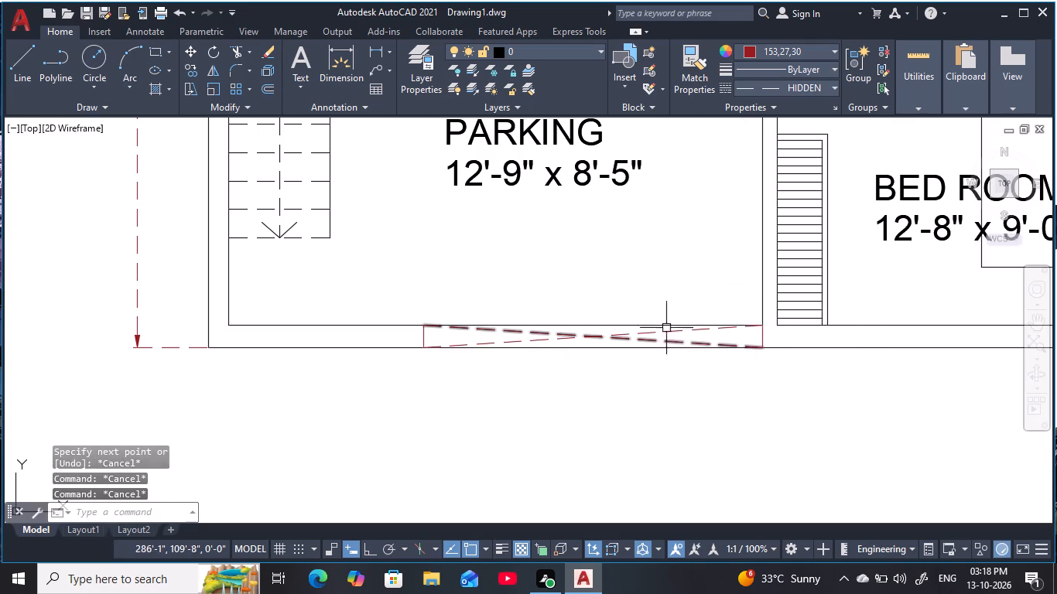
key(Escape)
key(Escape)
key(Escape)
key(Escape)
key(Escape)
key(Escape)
Offset the short red line at the parking's lower-right corner 1' to the left.
key(0)
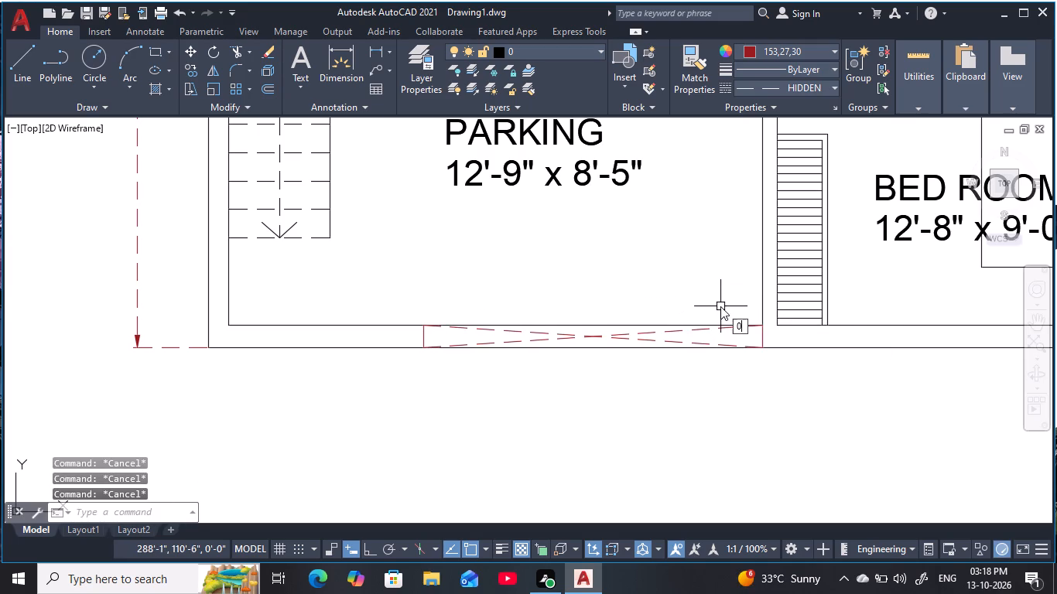
key(Escape)
key(Escape)
key(Escape)
key(Escape)
text(O)
key(space)
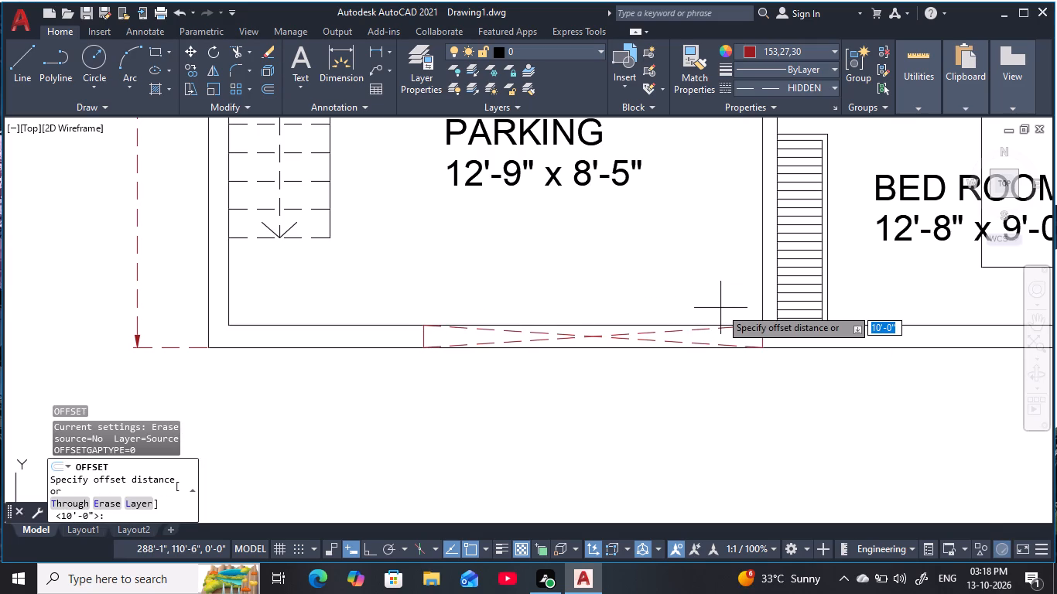
text(1')
key(space)
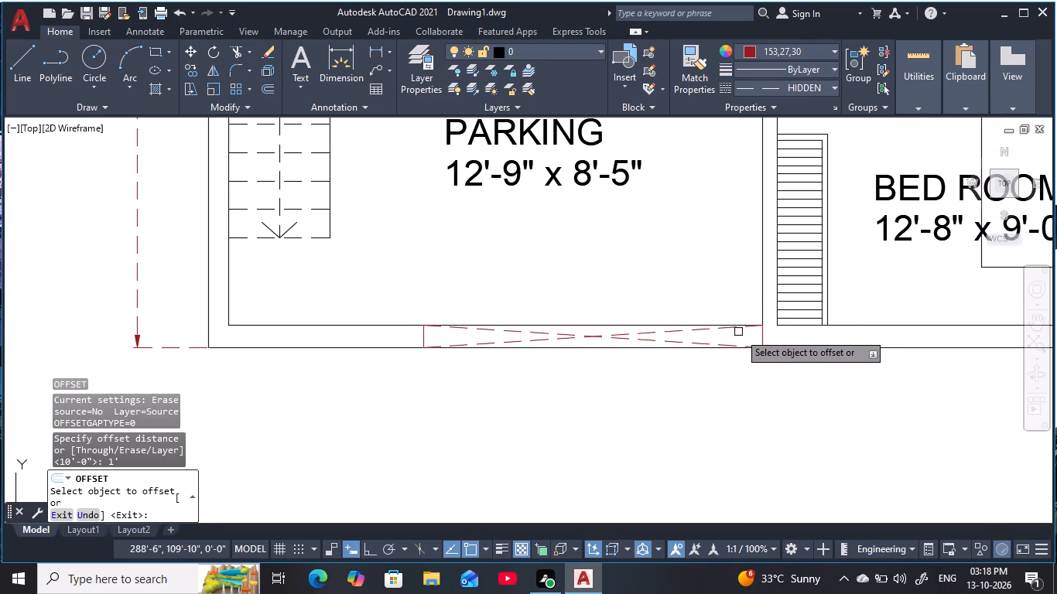
click(761, 336)
click(695, 343)
key(Escape)
key(Escape)
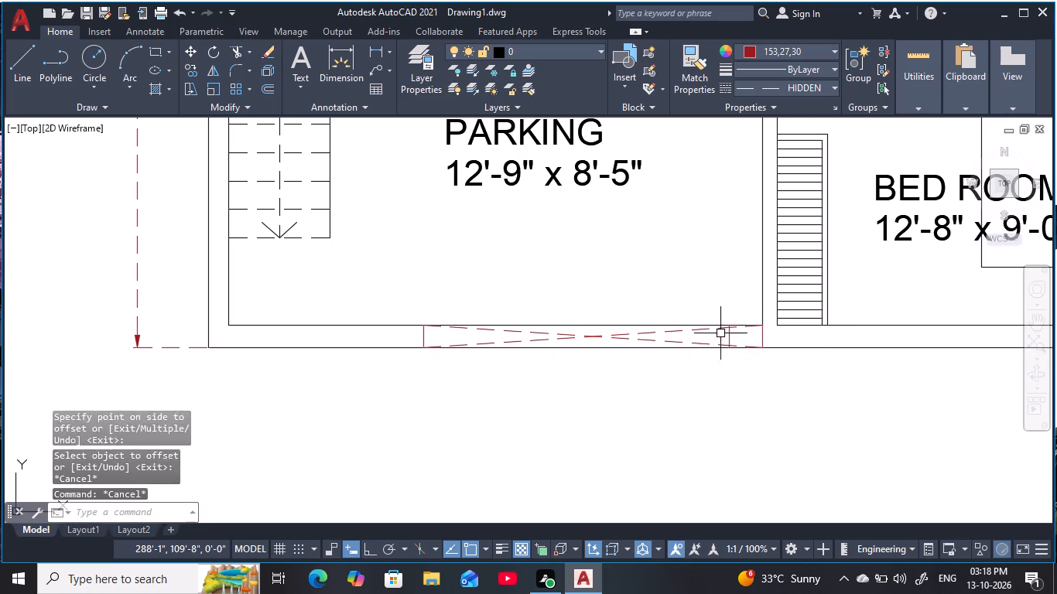
key(Escape)
key(Escape)
scroll(730, 311, up, 1)
middle_drag(731, 311, 764, 285)
key(Escape)
key(Escape)
key(Escape)
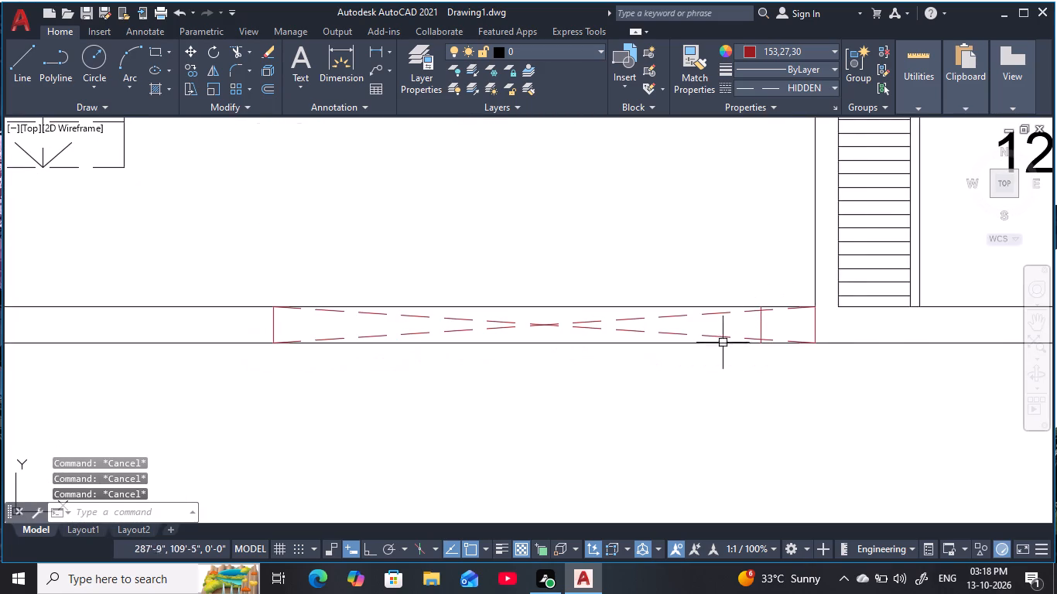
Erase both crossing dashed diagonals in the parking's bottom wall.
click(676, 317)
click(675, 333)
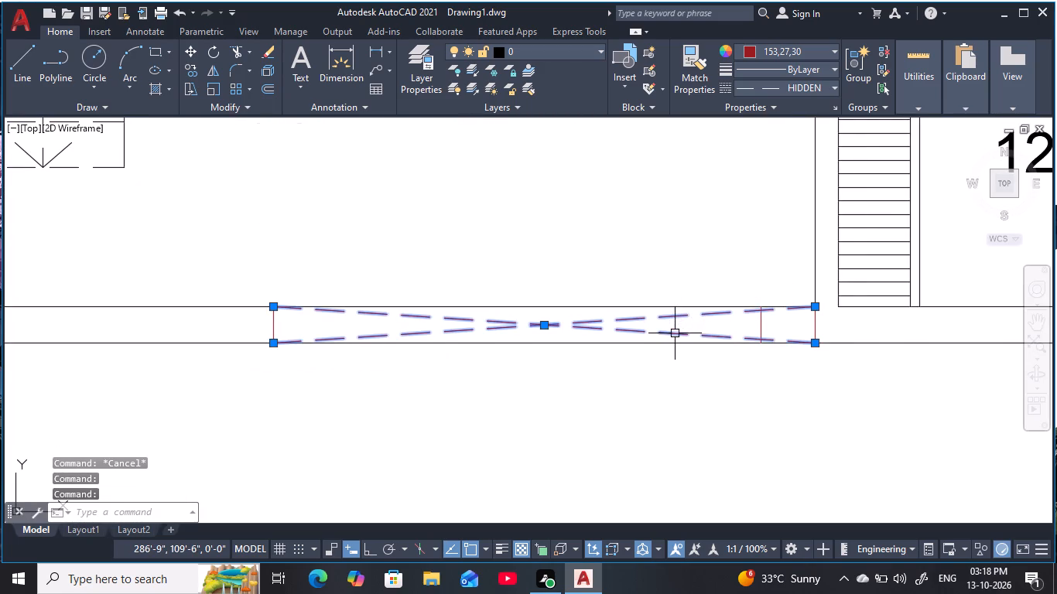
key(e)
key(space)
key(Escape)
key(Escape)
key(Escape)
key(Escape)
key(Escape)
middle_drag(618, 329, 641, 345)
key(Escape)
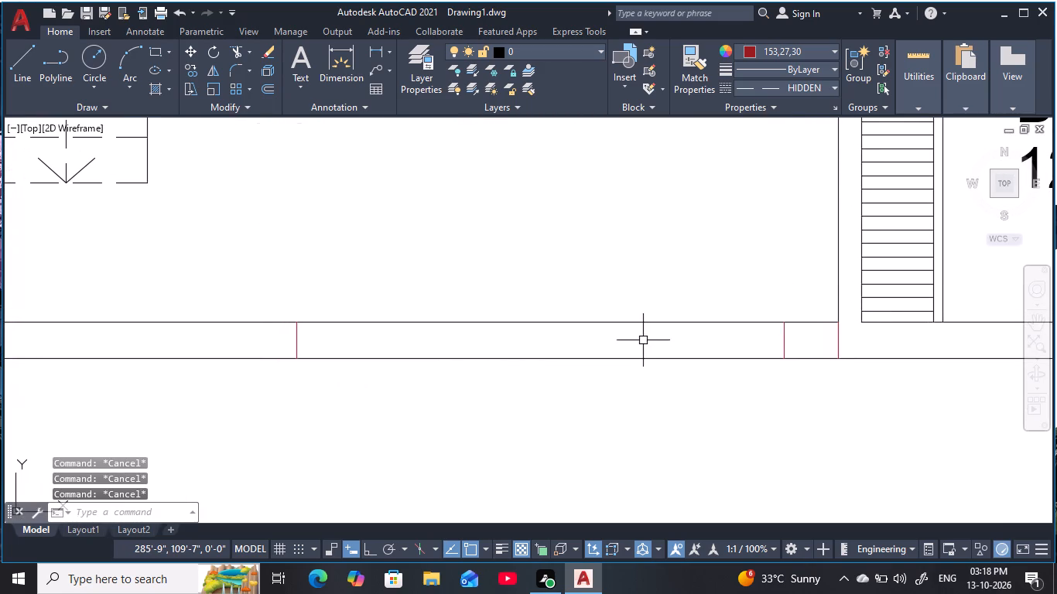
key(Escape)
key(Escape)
Offset the leftmost short red line in the parking's bottom wall 1' to the left.
text(O)
key(space)
key(1)
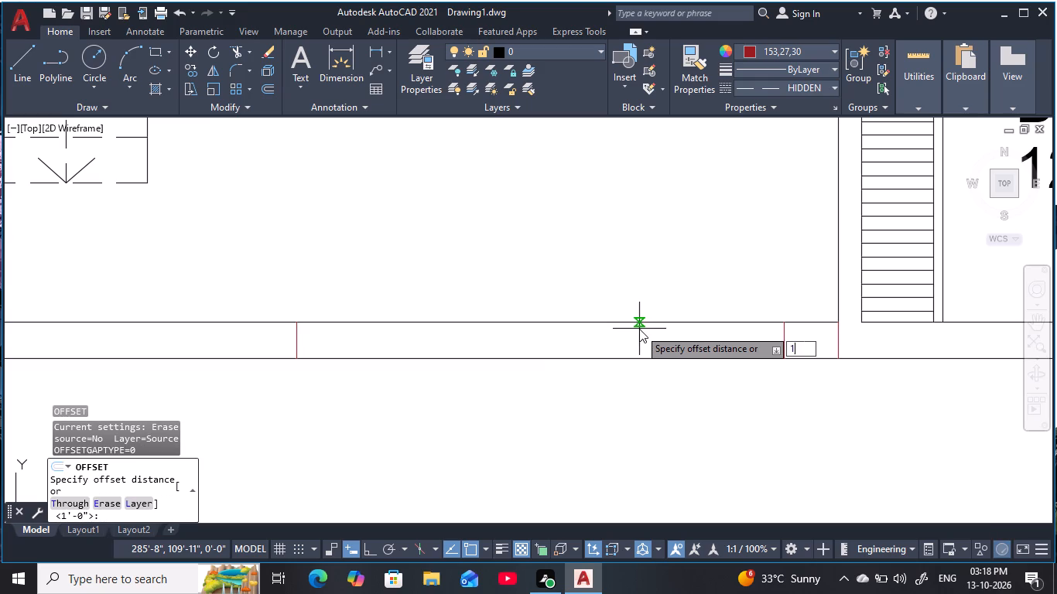
text(')
key(space)
click(296, 335)
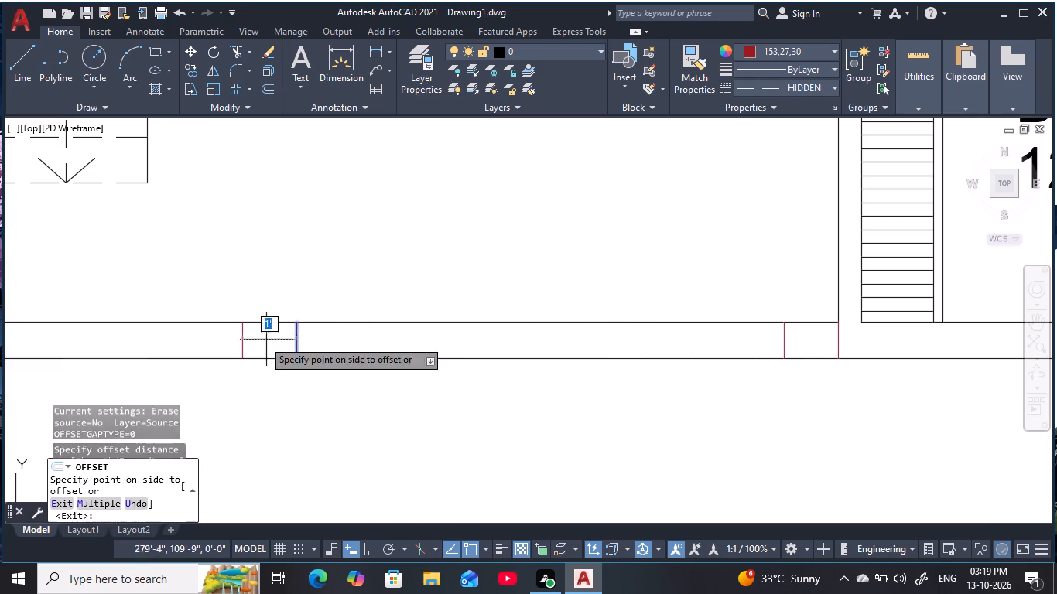
click(193, 340)
key(Escape)
key(Escape)
key(Escape)
key(Escape)
key(Escape)
key(Escape)
key(Escape)
key(Escape)
key(Escape)
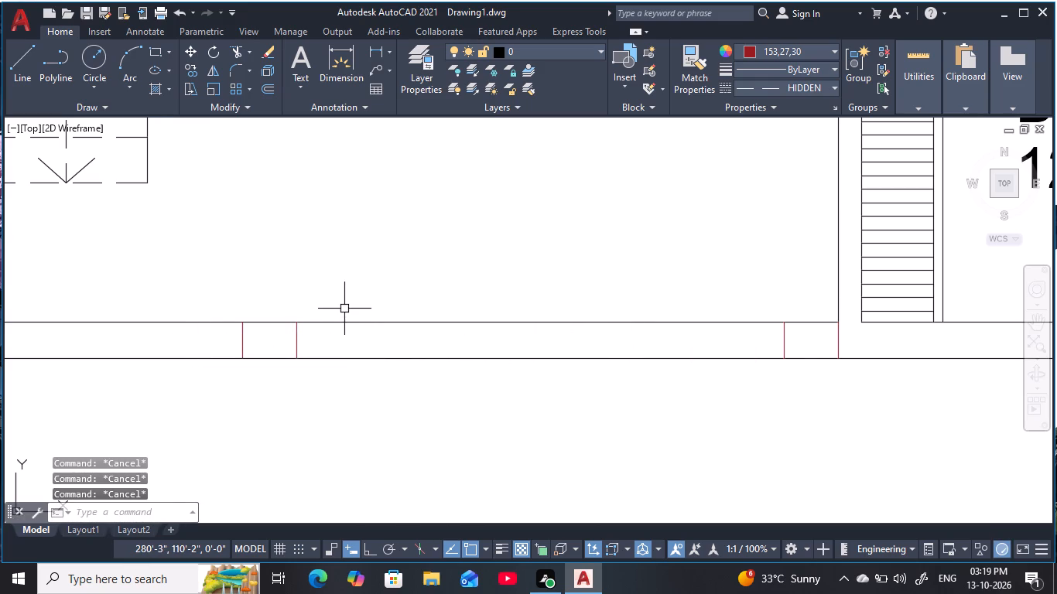
Trim the parking's inner bottom wall line between the two middle short red lines to open the gate gap.
key(t)
text(R)
key(space)
click(368, 319)
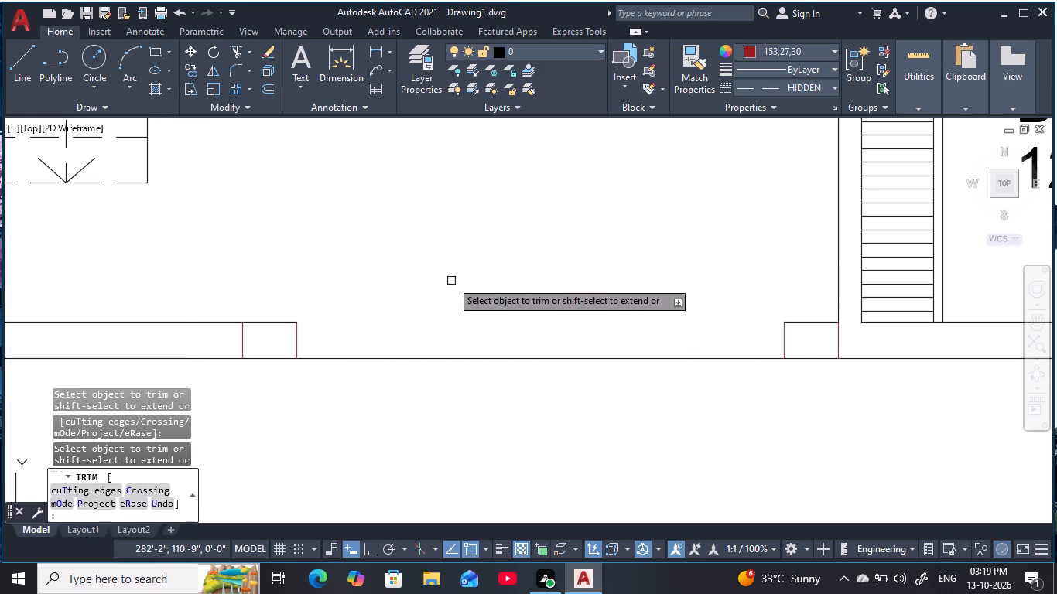
middle_drag(449, 278, 416, 265)
scroll(416, 265, down, 1)
key(Escape)
key(Escape)
key(Escape)
key(Escape)
key(Escape)
key(Escape)
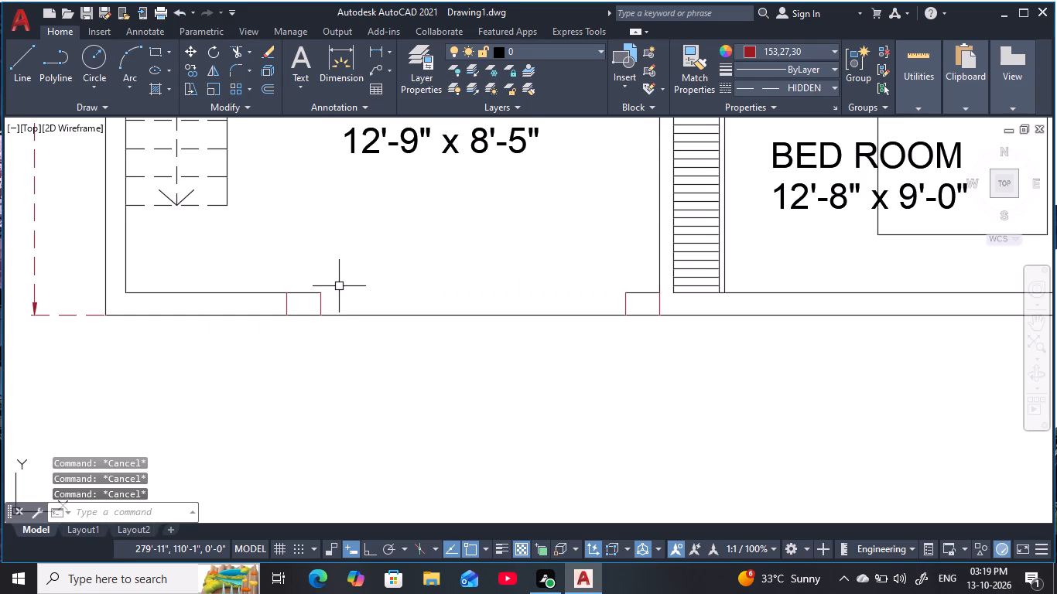
key(Escape)
middle_drag(339, 286, 341, 299)
key(Escape)
key(Escape)
key(Escape)
key(Escape)
key(Escape)
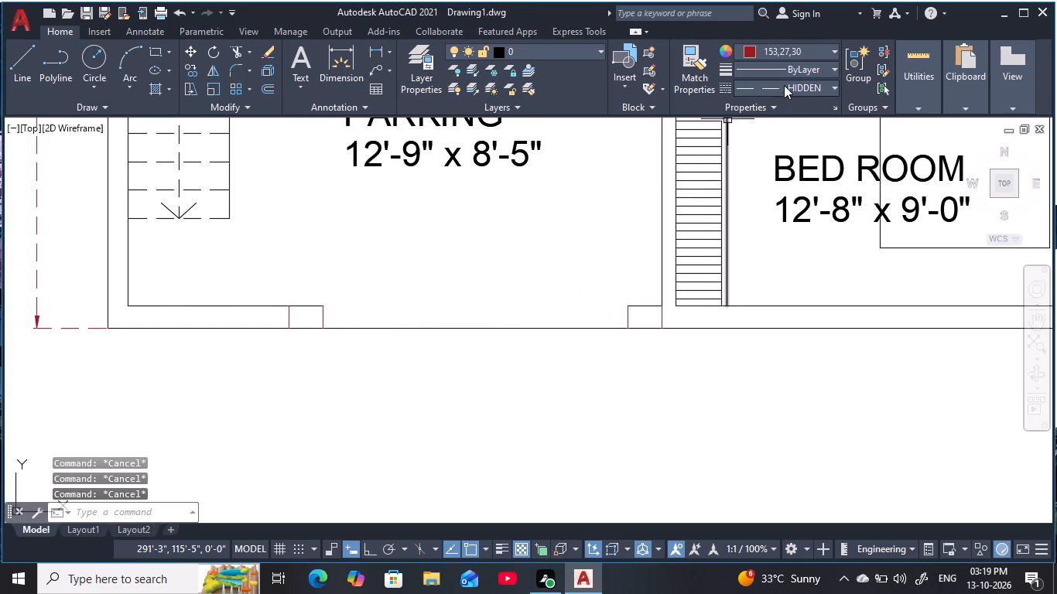
Draw two crossing diagonals in HIDDEN linetype across the gate opening, joining the opposite corners of the two middle short red lines.
click(788, 85)
click(780, 167)
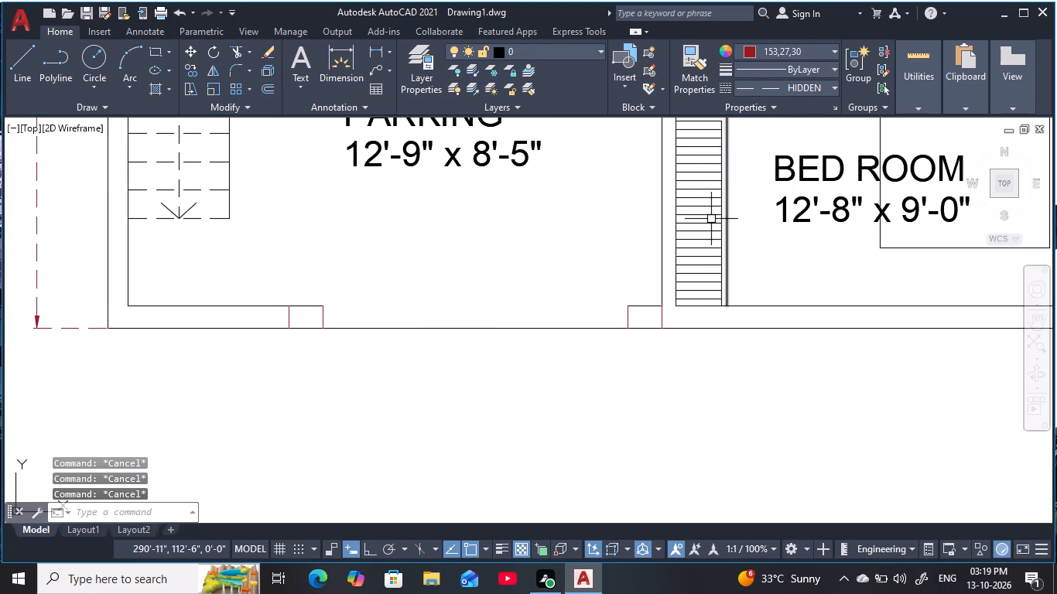
text(L)
key(space)
click(326, 303)
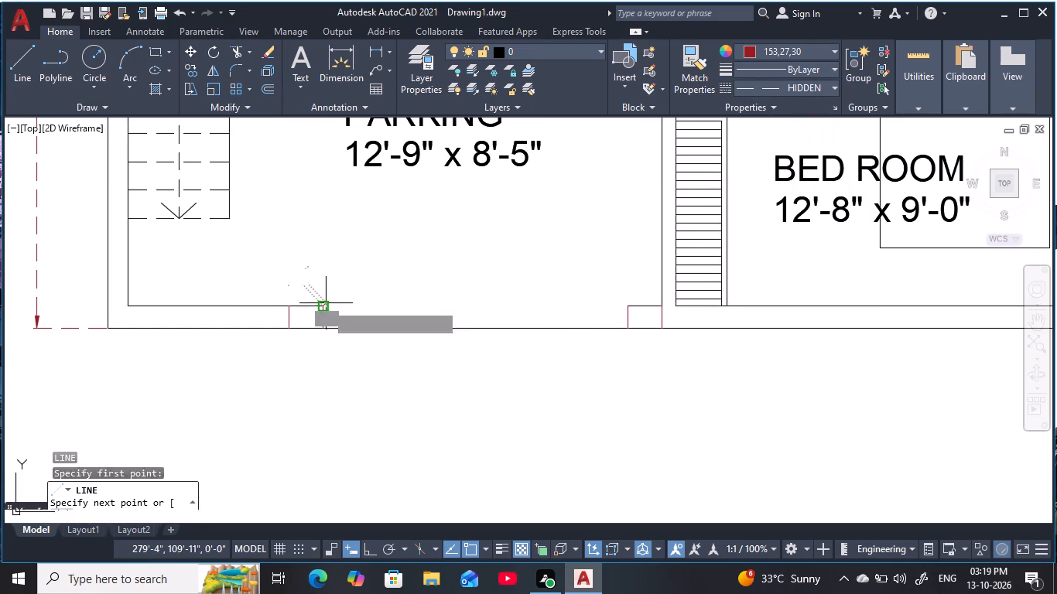
click(622, 326)
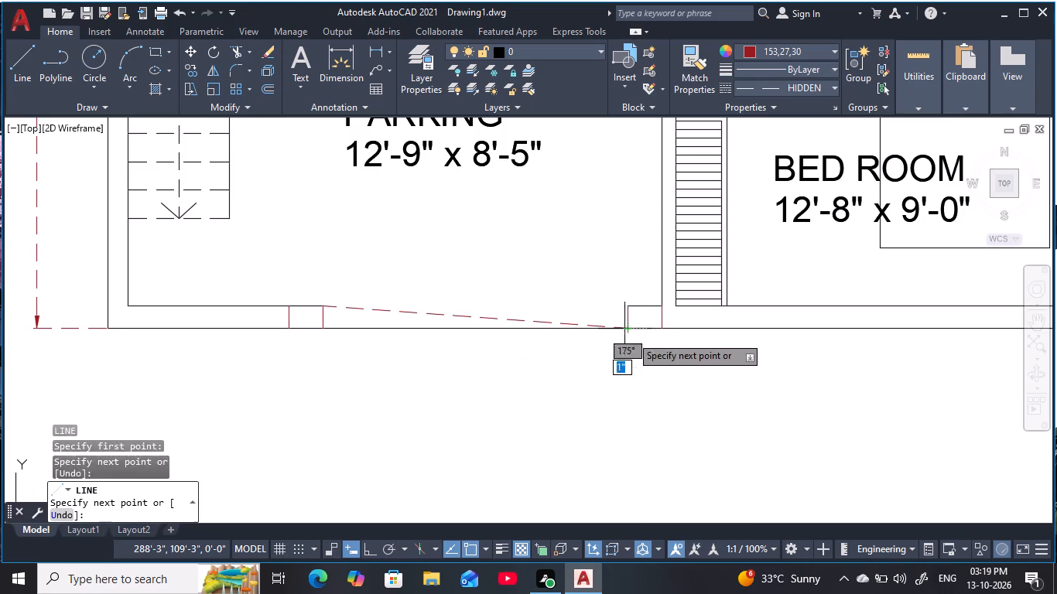
key(Escape)
key(Escape)
key(Escape)
key(Escape)
key(space)
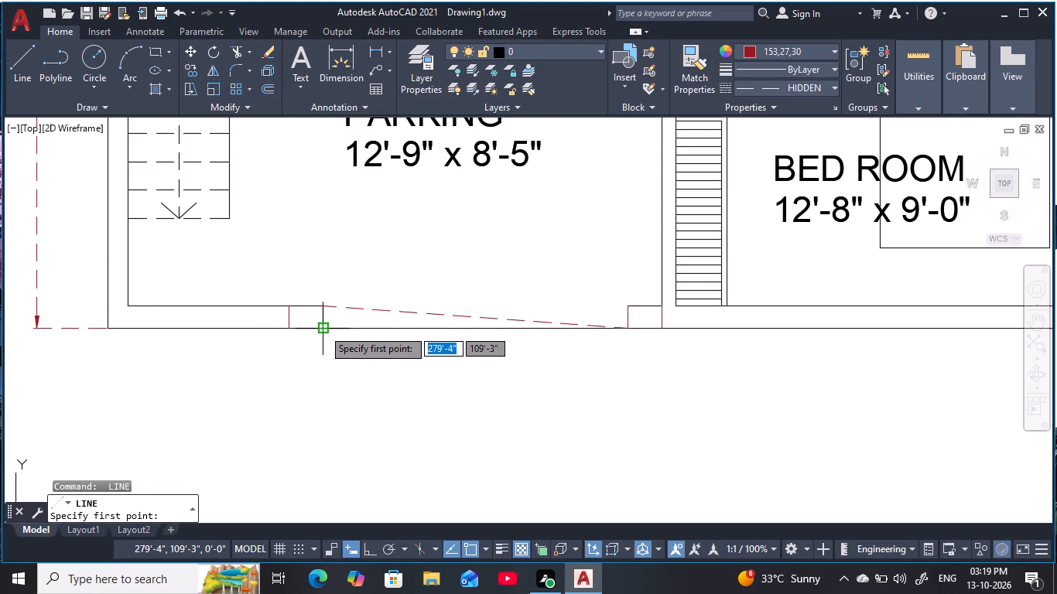
click(323, 329)
click(624, 308)
key(Escape)
key(Escape)
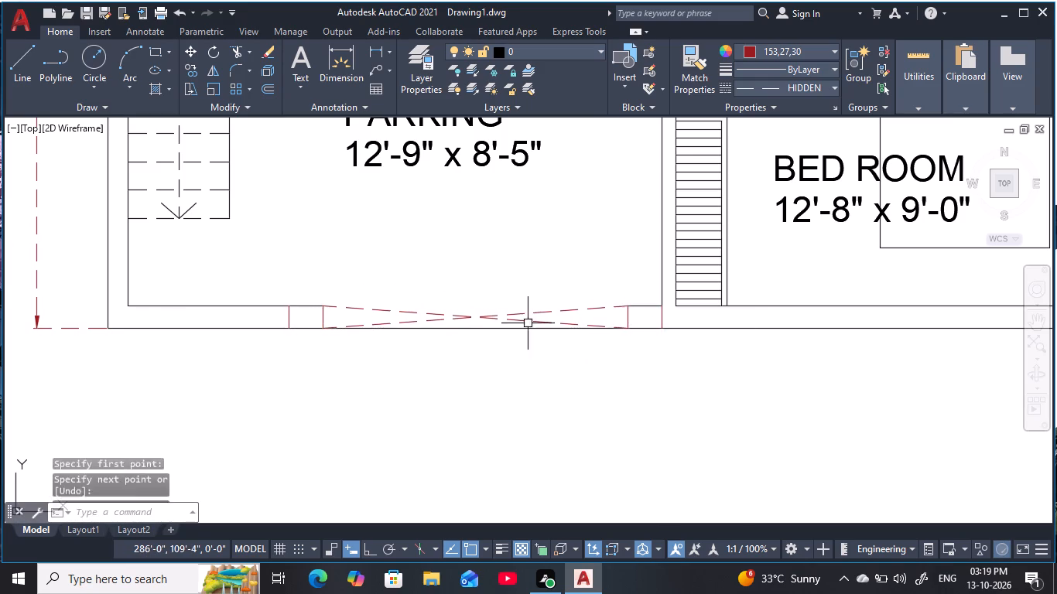
key(Escape)
scroll(522, 309, down, 1)
middle_drag(519, 298, 534, 320)
key(Escape)
key(Escape)
key(Escape)
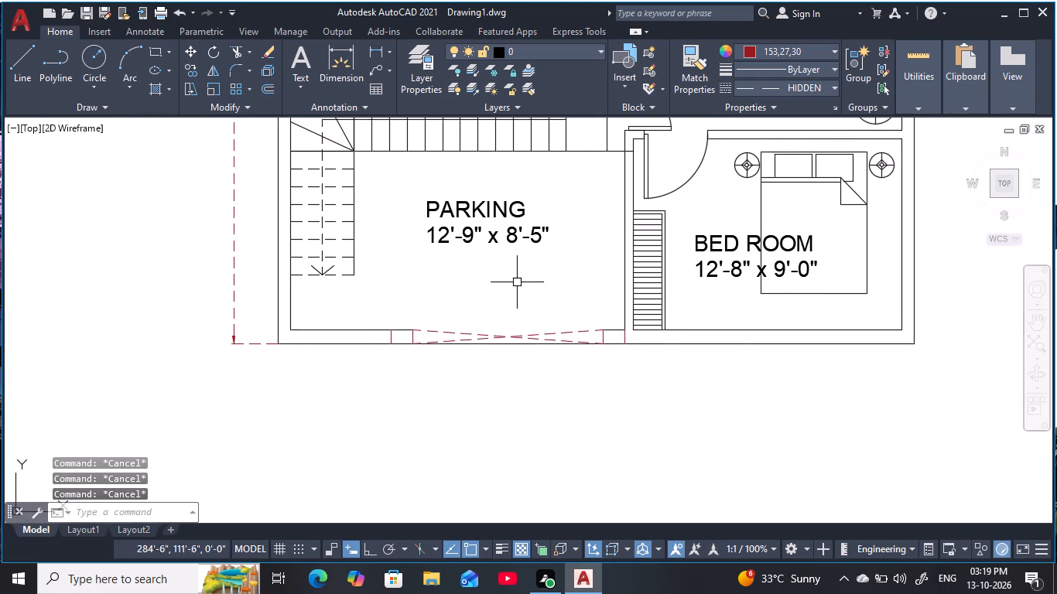
Copy the OPEN label from the kitchen entrance onto the gate opening in the parking's bottom wall.
scroll(516, 272, down, 2)
middle_drag(518, 275, 527, 359)
scroll(516, 186, up, 3)
click(481, 243)
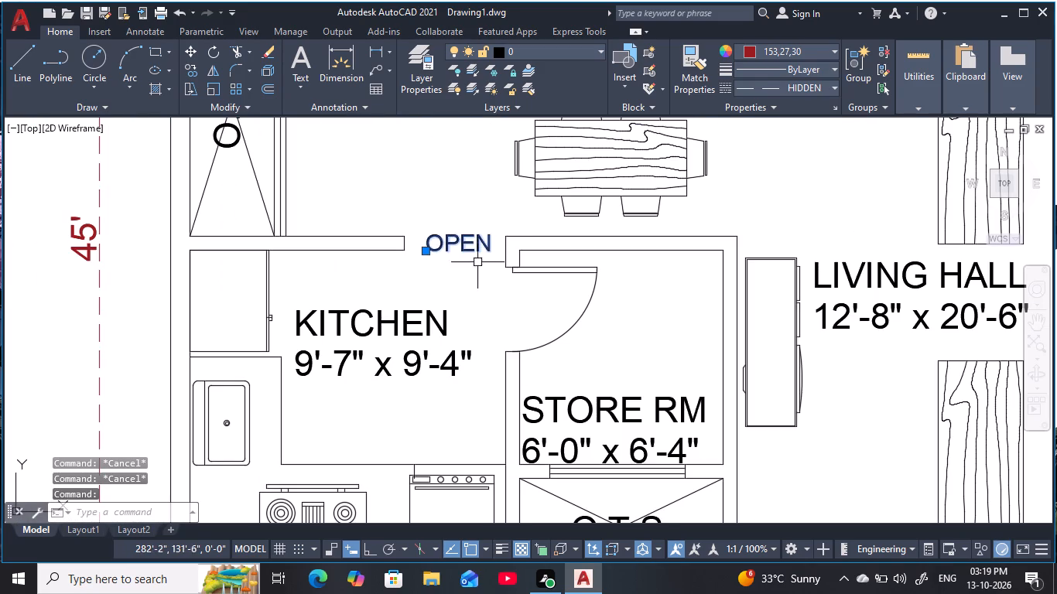
text(CO)
key(space)
click(457, 249)
scroll(485, 335, down, 1)
middle_drag(485, 336, 480, 130)
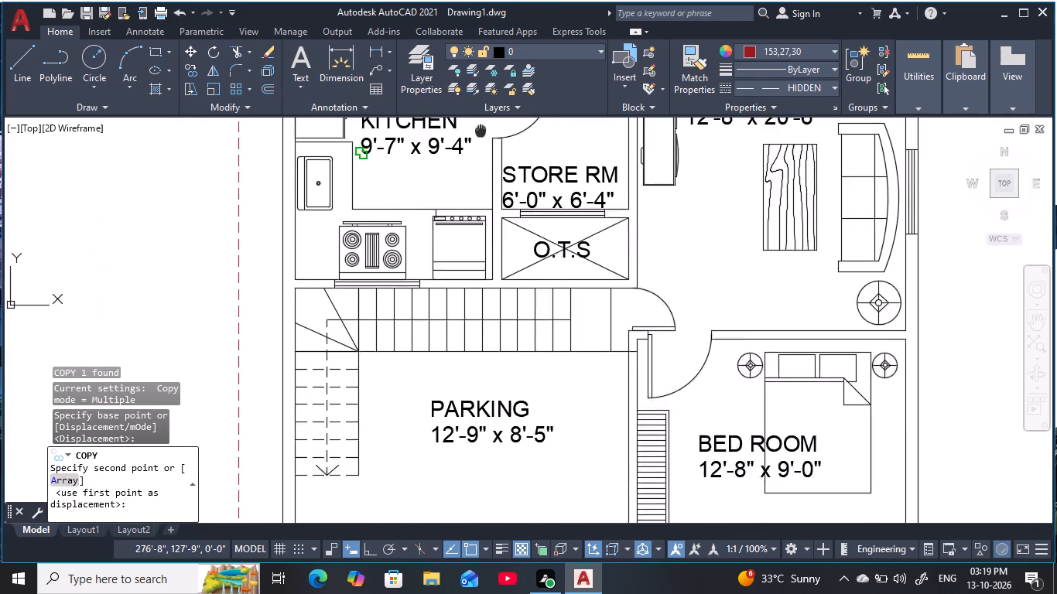
scroll(492, 176, down, 2)
middle_drag(508, 329, 542, 218)
scroll(534, 241, up, 3)
middle_drag(555, 268, 546, 254)
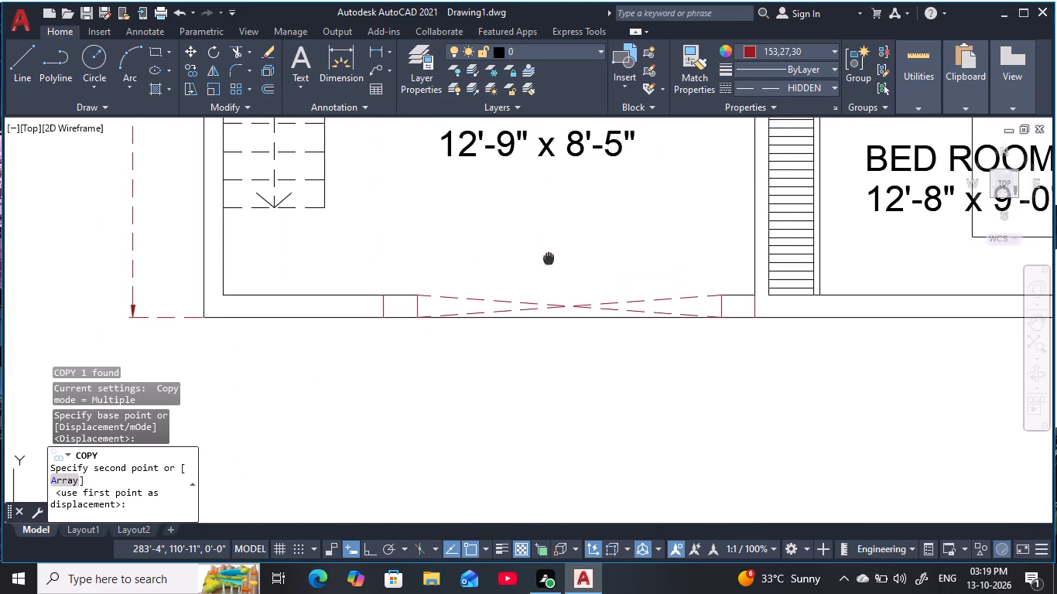
middle_drag(546, 254, 537, 238)
scroll(538, 268, up, 1)
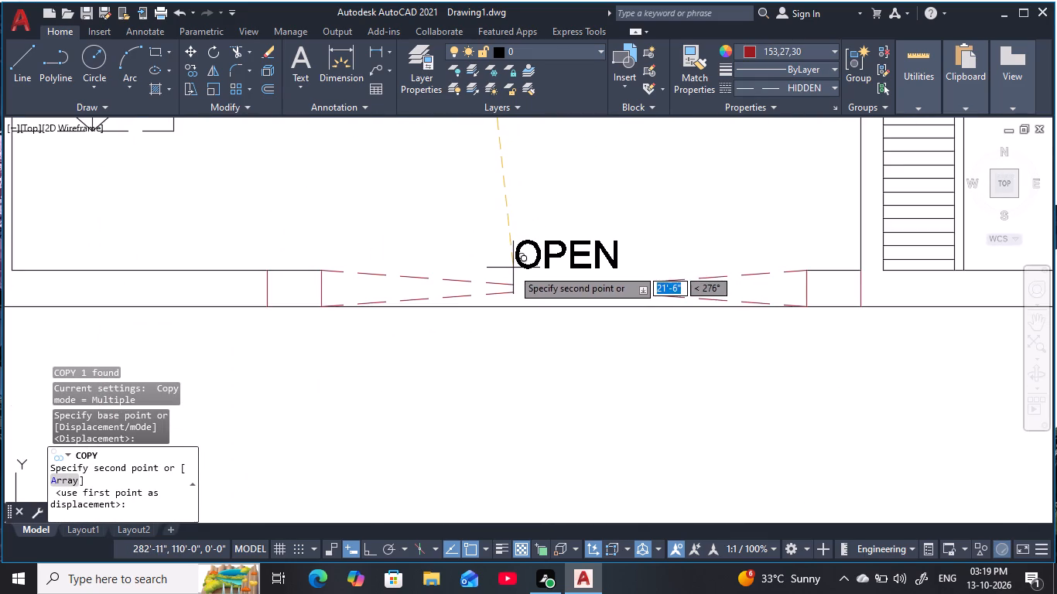
click(508, 278)
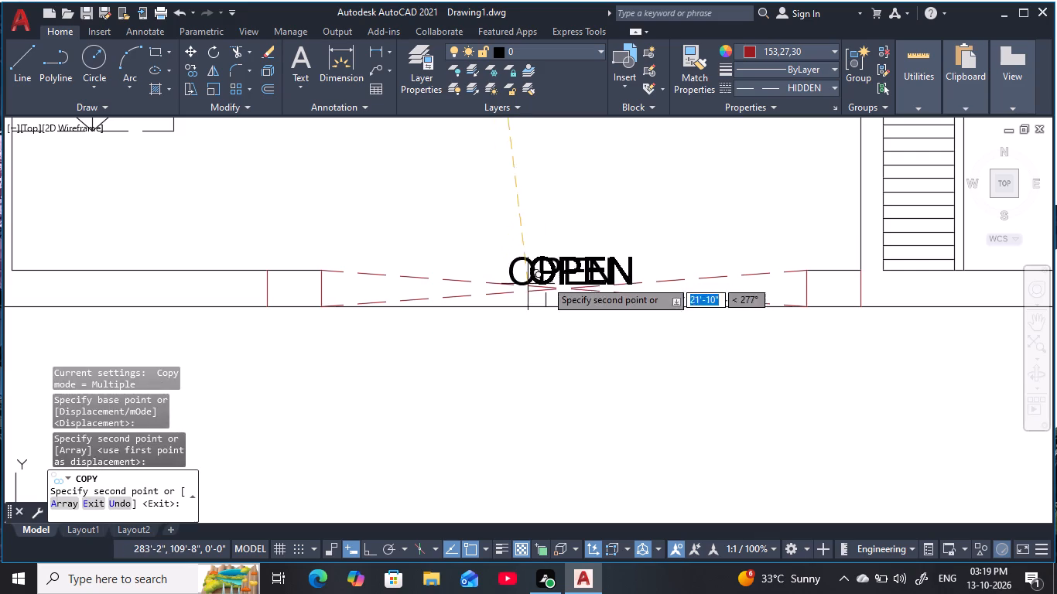
key(Escape)
key(Escape)
key(Escape)
key(Escape)
key(Escape)
key(Escape)
key(Escape)
Trim the parking's outer bottom wall line between the two middle short red lines, across the gate opening.
text(TR)
key(space)
click(558, 306)
scroll(569, 323, down, 1)
middle_drag(569, 323, 563, 342)
key(Escape)
key(Escape)
key(Escape)
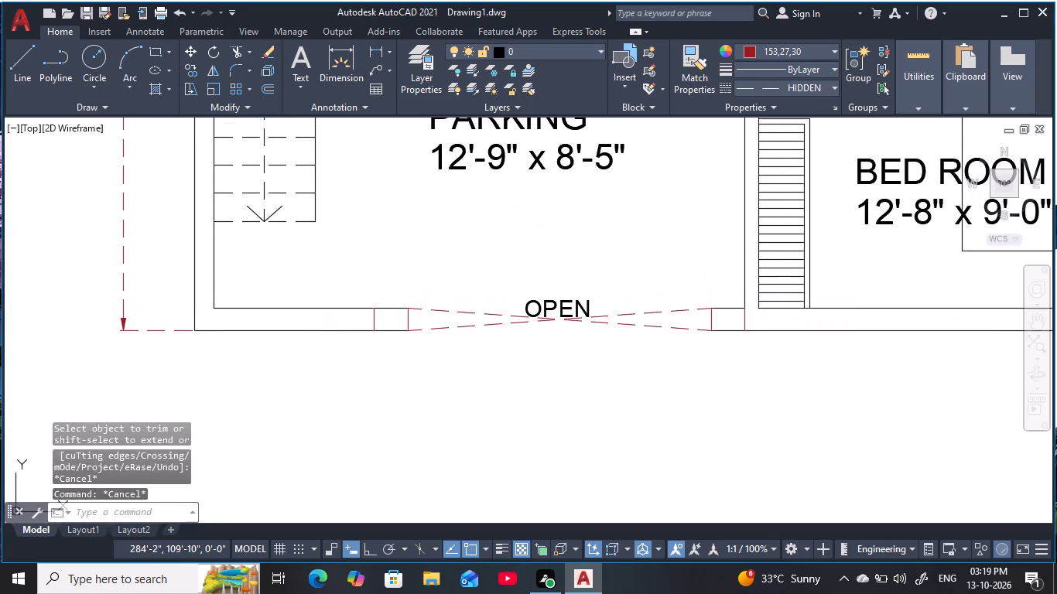
Change the copied OPEN label at the parking's gate opening to read GATE.
double_click(572, 307)
key(BackSpace)
key(g)
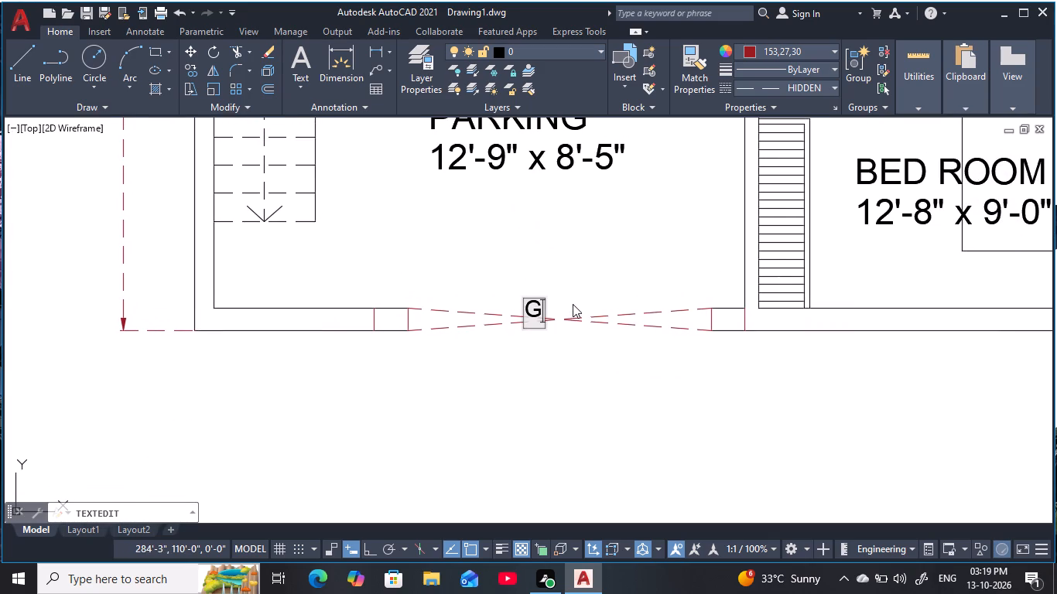
key(a)
text(TWE)
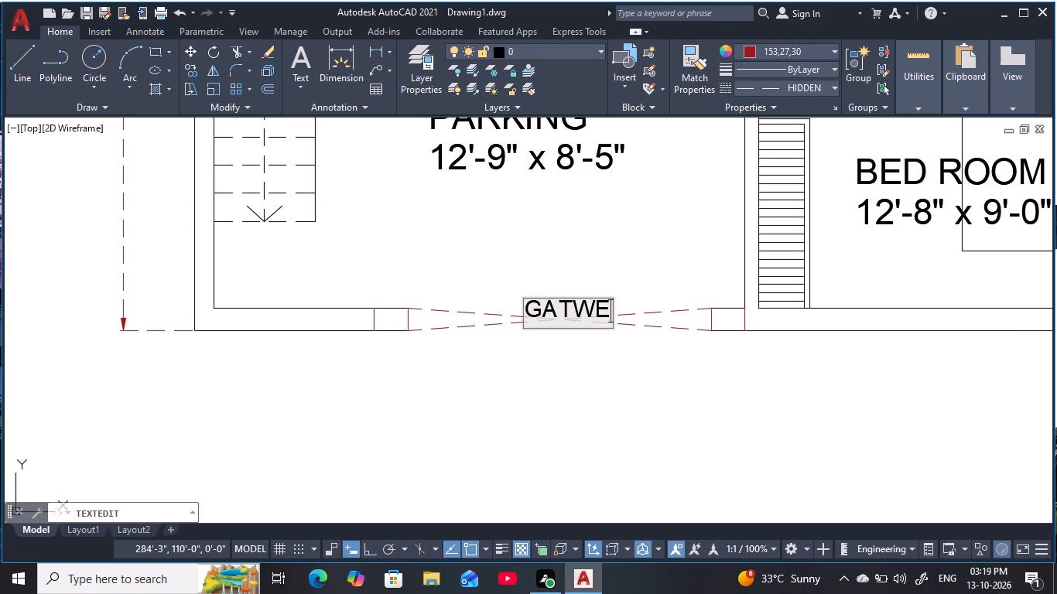
key(BackSpace)
key(BackSpace)
key(e)
key(Return)
scroll(580, 289, down, 1)
key(Escape)
key(Escape)
key(Escape)
Examine the rooms, openings and labels across the whole floor plan, ending at the front bedroom beside the parking.
middle_drag(614, 263, 608, 292)
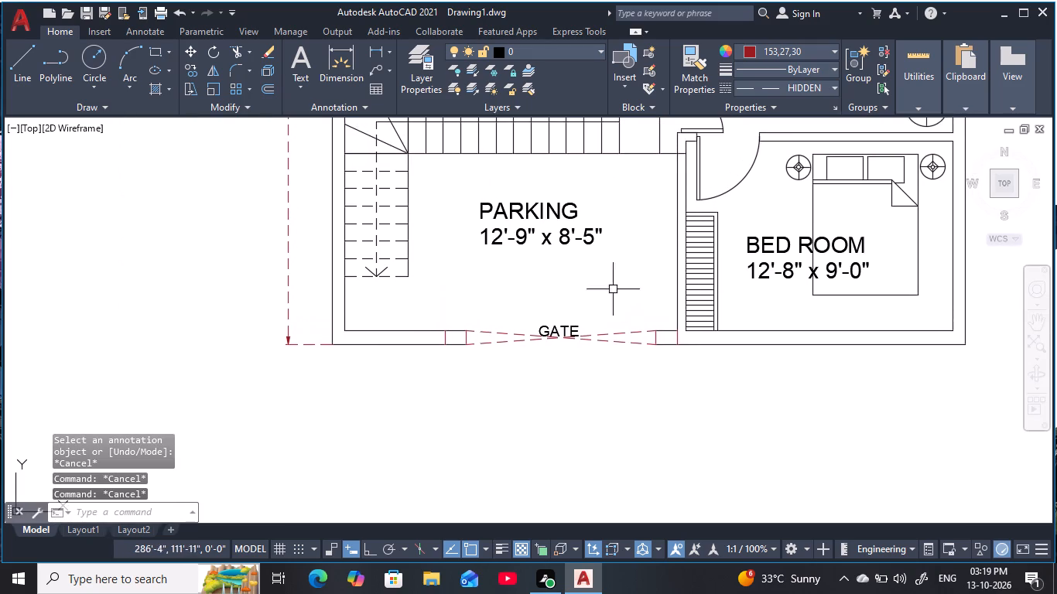
middle_drag(625, 279, 603, 309)
scroll(625, 279, down, 1)
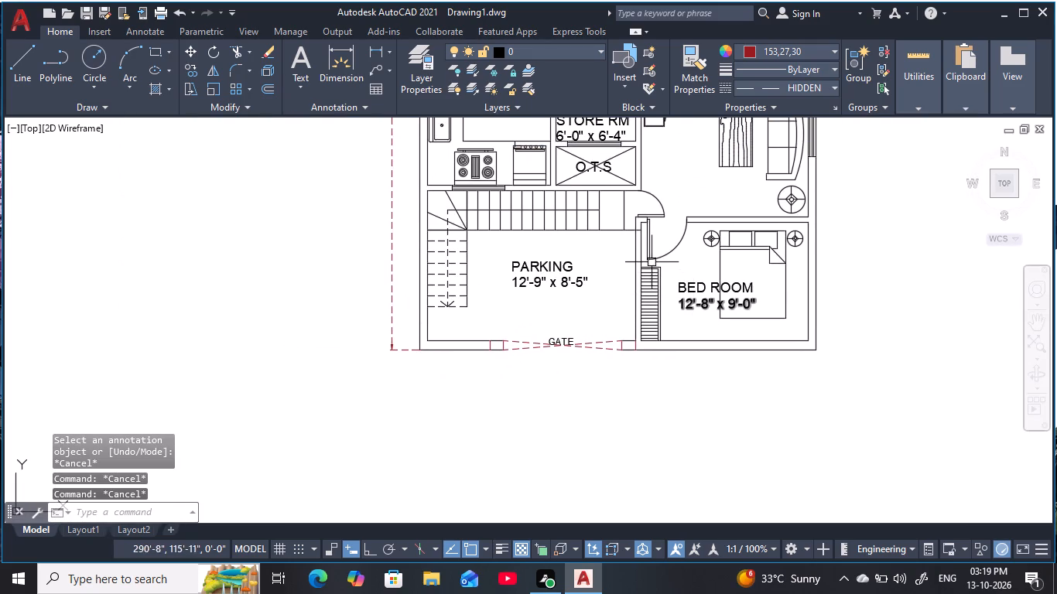
middle_drag(600, 282, 576, 378)
middle_drag(655, 271, 648, 301)
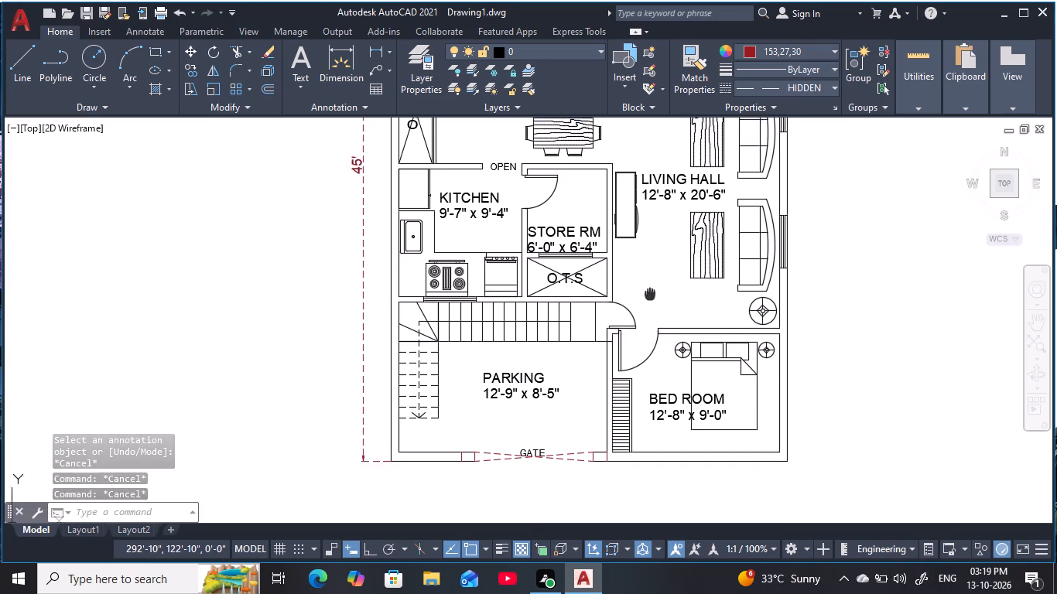
middle_drag(648, 301, 644, 411)
middle_drag(625, 254, 639, 313)
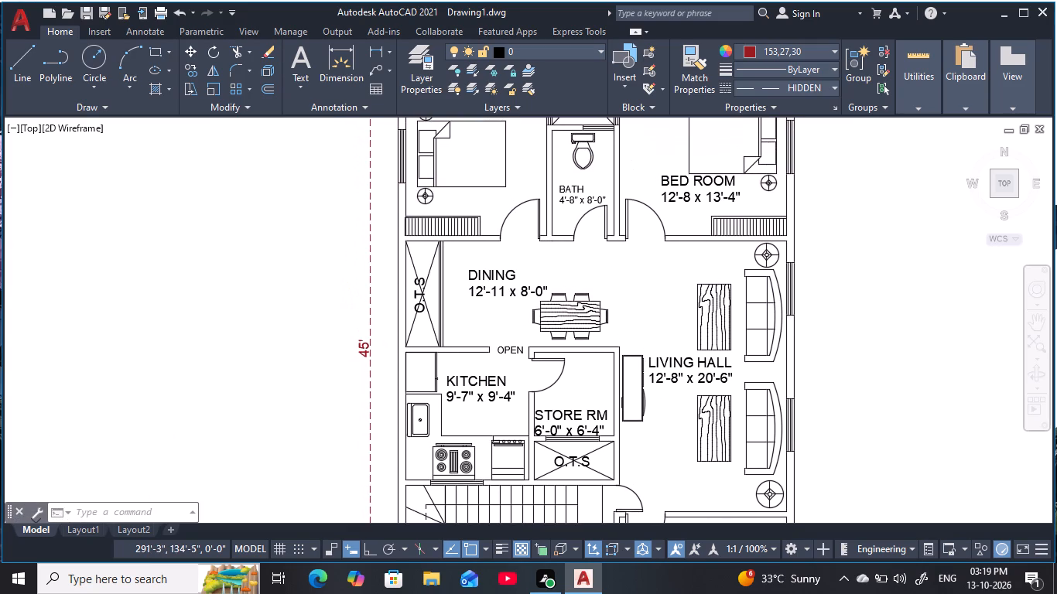
middle_drag(632, 281, 630, 388)
scroll(630, 388, up, 1)
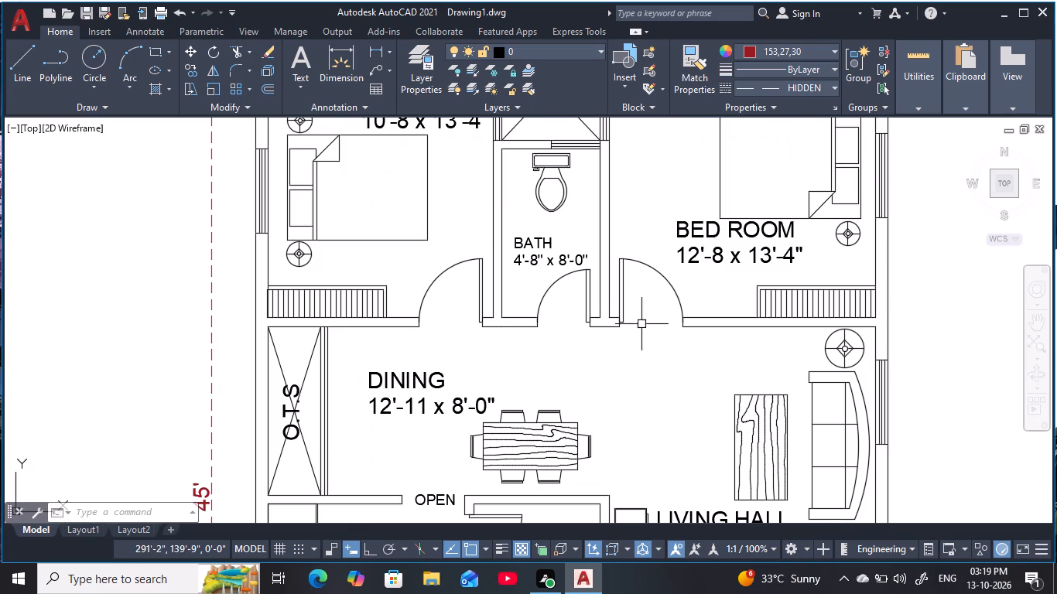
key(Escape)
key(Escape)
key(Escape)
scroll(641, 221, down, 1)
middle_drag(638, 265, 641, 312)
middle_drag(649, 336, 650, 307)
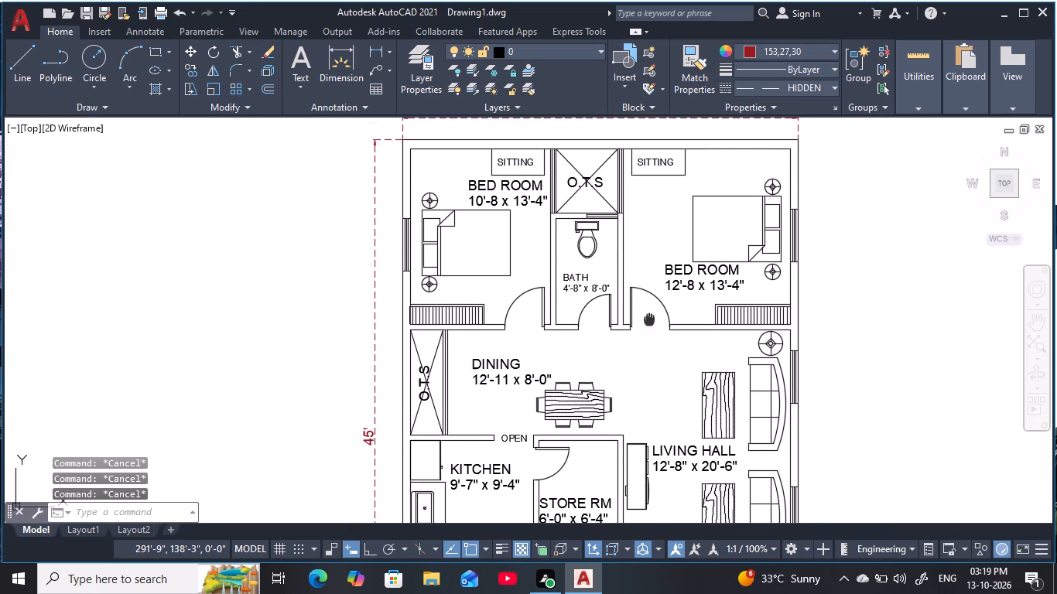
middle_drag(650, 307, 663, 159)
scroll(658, 176, up, 1)
scroll(666, 350, down, 1)
middle_drag(665, 336, 682, 160)
scroll(654, 276, down, 1)
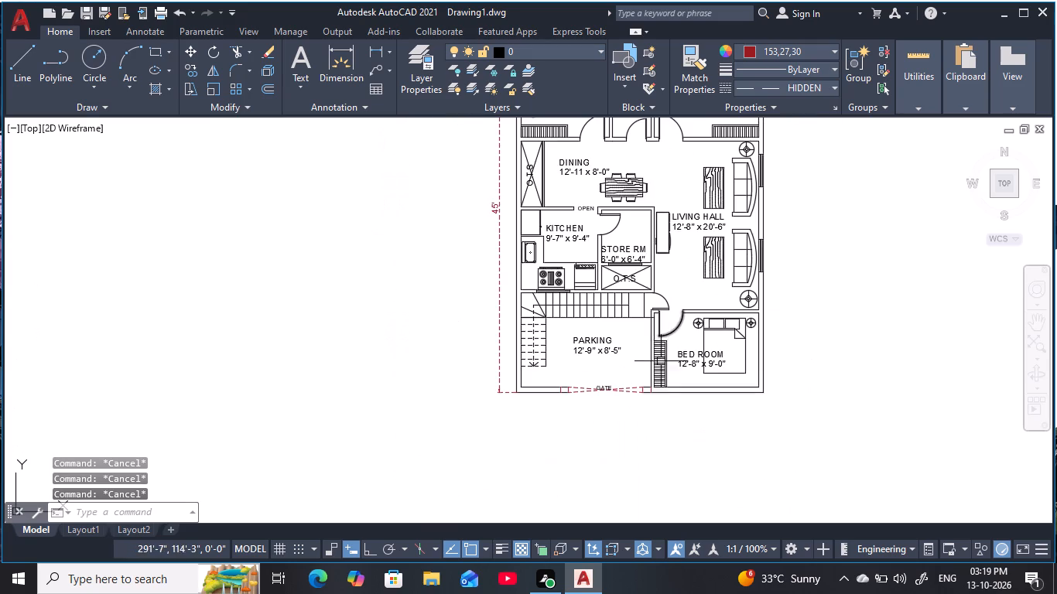
middle_drag(650, 375, 686, 315)
scroll(686, 315, up, 1)
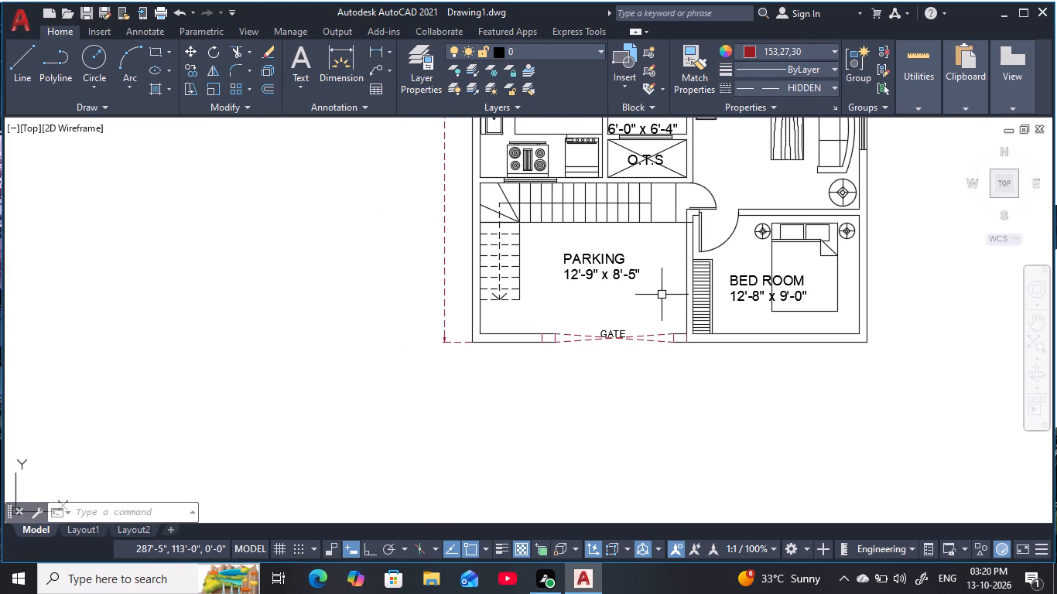
middle_drag(665, 241, 668, 258)
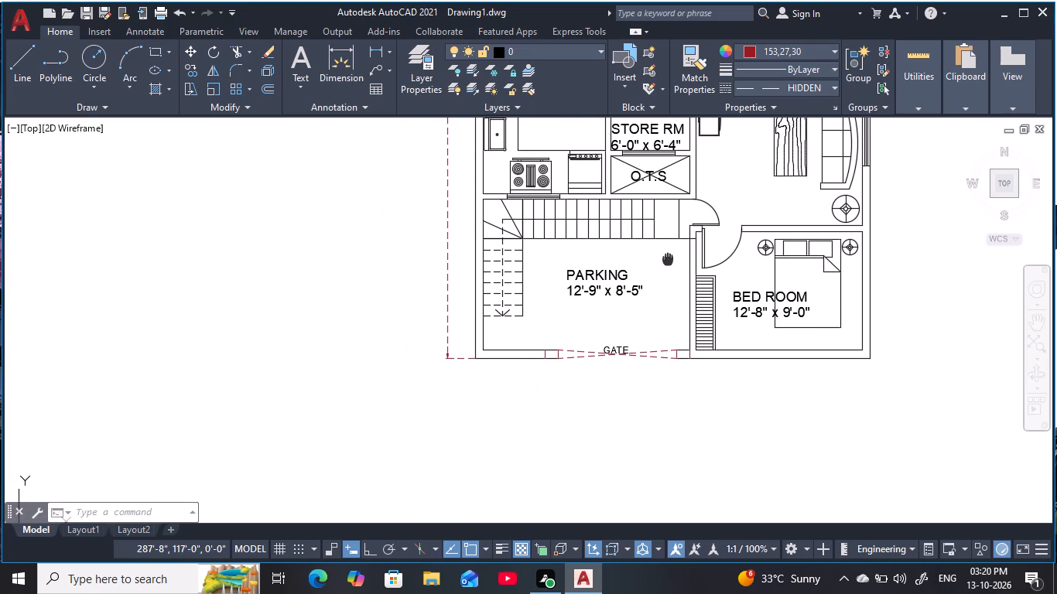
middle_drag(668, 258, 669, 258)
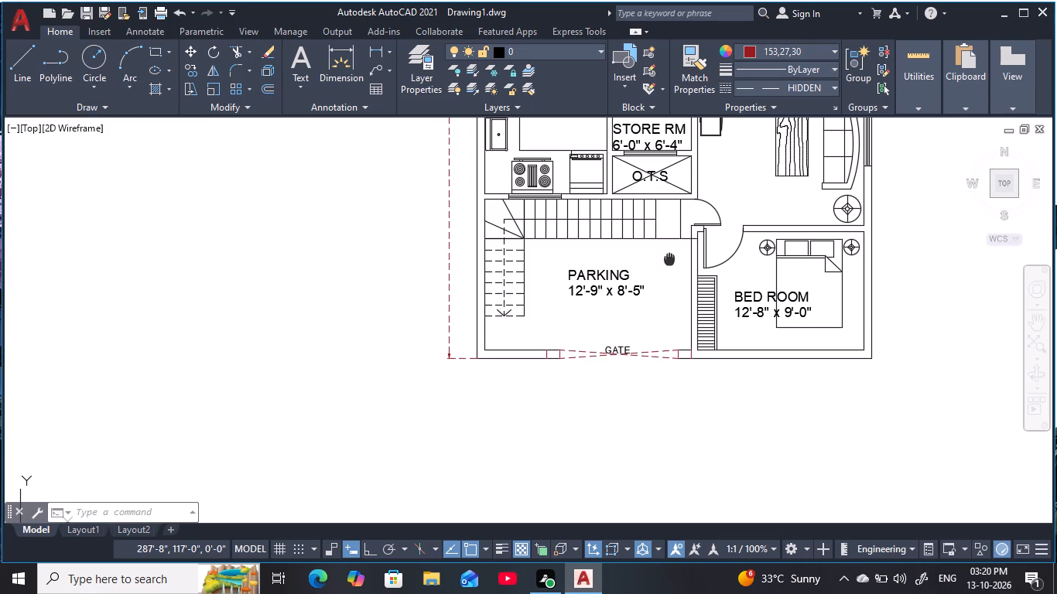
middle_drag(669, 258, 670, 258)
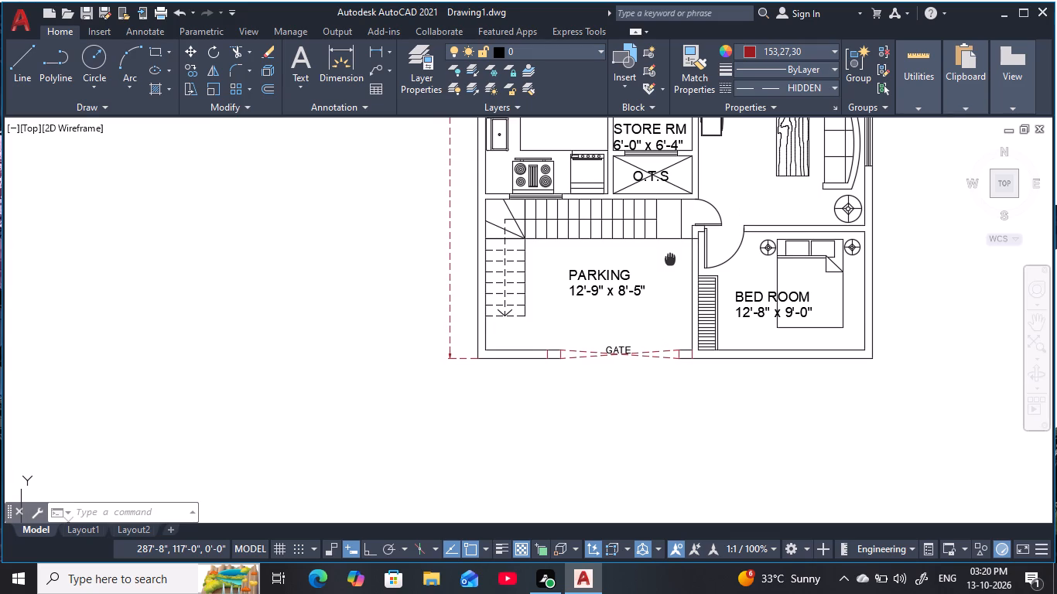
middle_drag(670, 258, 672, 256)
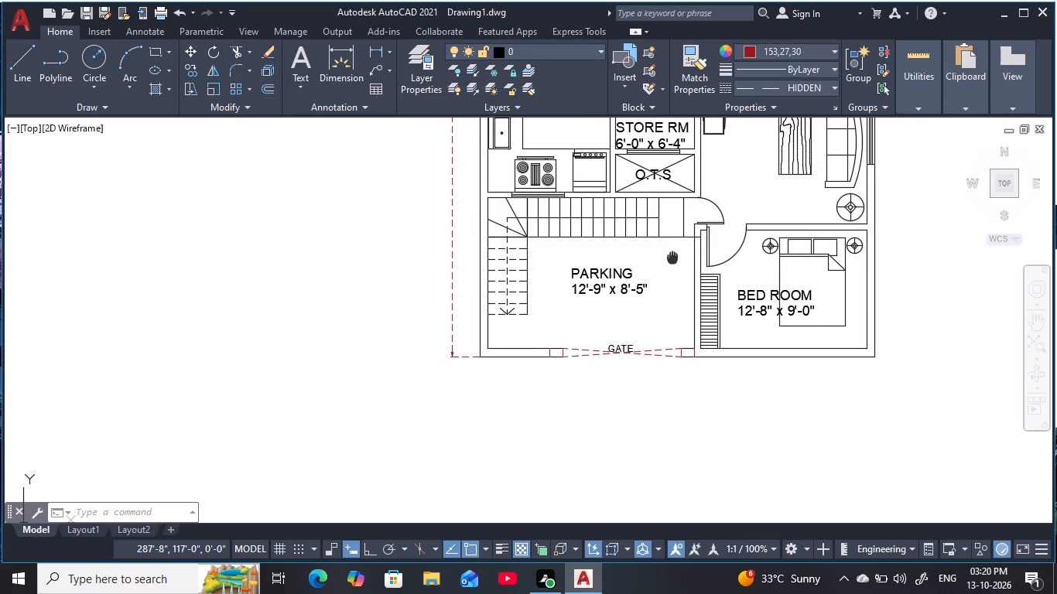
middle_drag(672, 256, 672, 254)
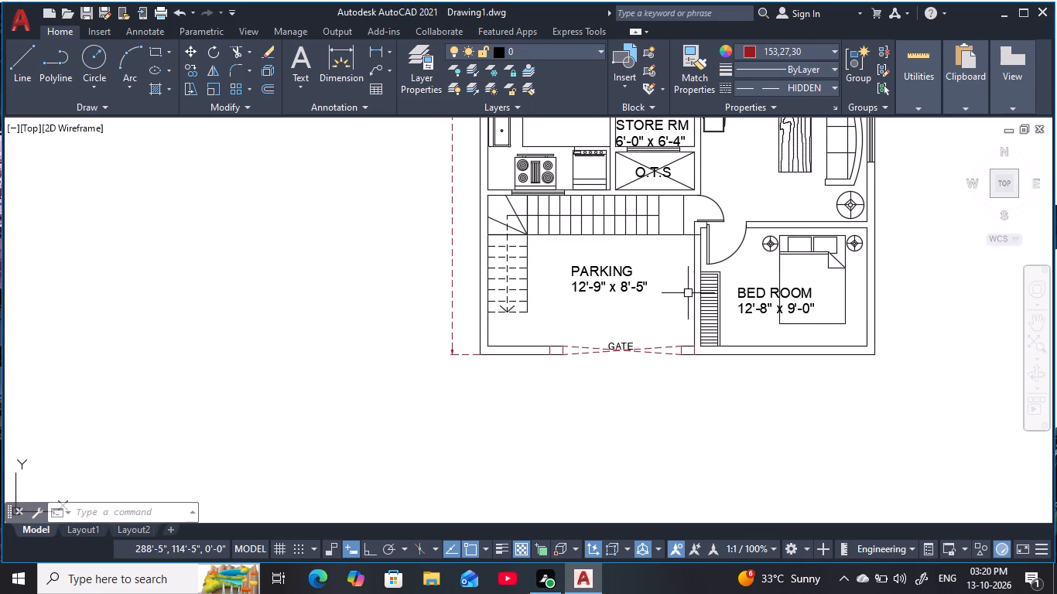
middle_drag(764, 335, 718, 319)
scroll(720, 322, up, 1)
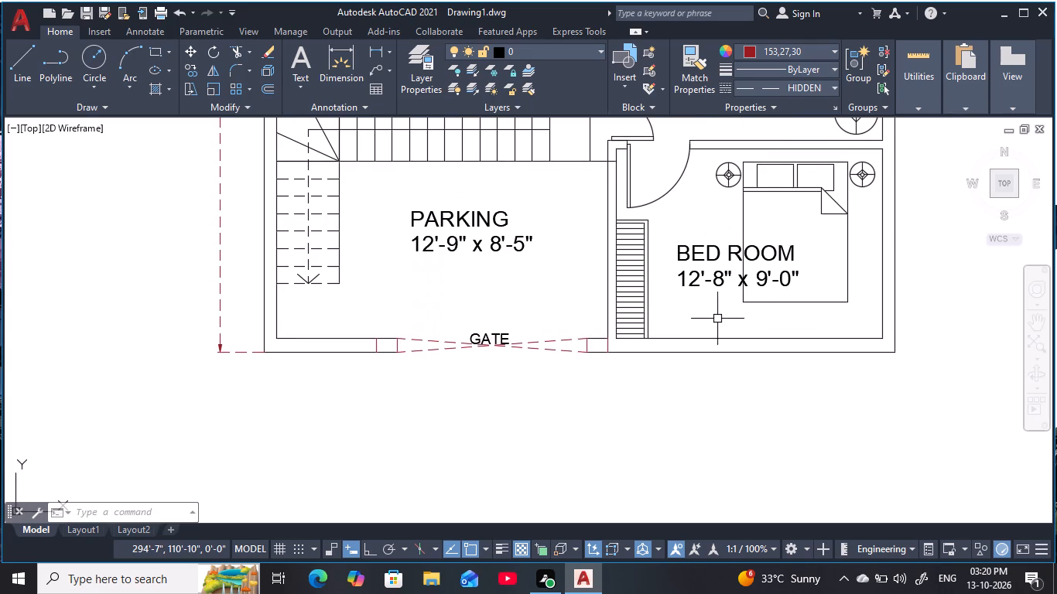
scroll(714, 314, up, 1)
middle_drag(714, 314, 644, 316)
key(Escape)
key(Escape)
key(Escape)
key(Escape)
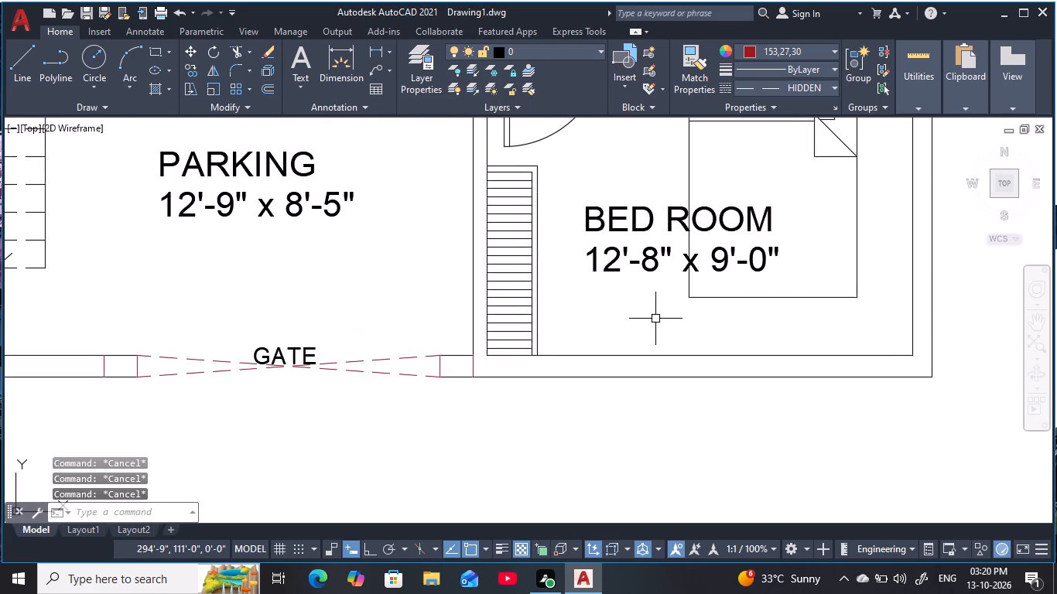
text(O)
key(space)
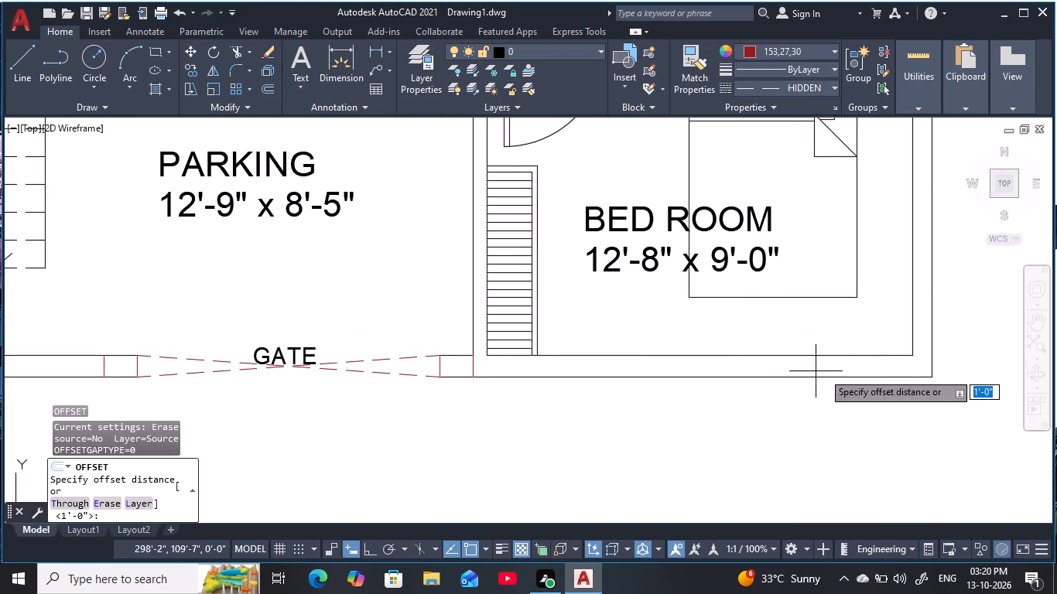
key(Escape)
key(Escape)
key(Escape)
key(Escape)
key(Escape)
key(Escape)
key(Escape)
Copy the window beside the living hall's lower sofa to the empty space below the front bedroom's bottom wall.
scroll(849, 325, down, 1)
middle_drag(849, 325, 834, 445)
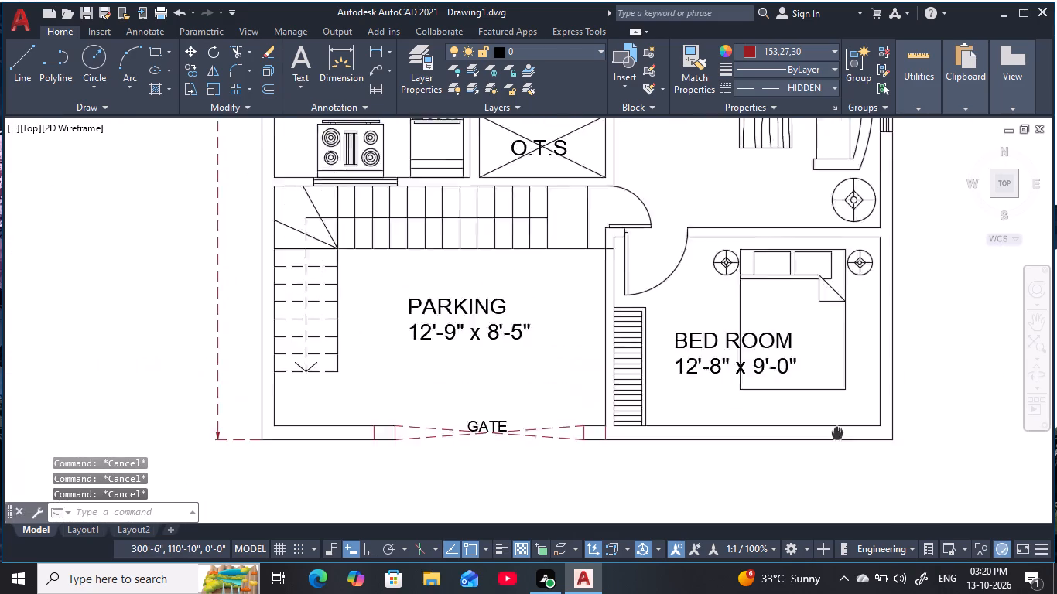
middle_drag(834, 445, 830, 463)
middle_drag(860, 227, 839, 346)
scroll(855, 244, up, 2)
click(826, 181)
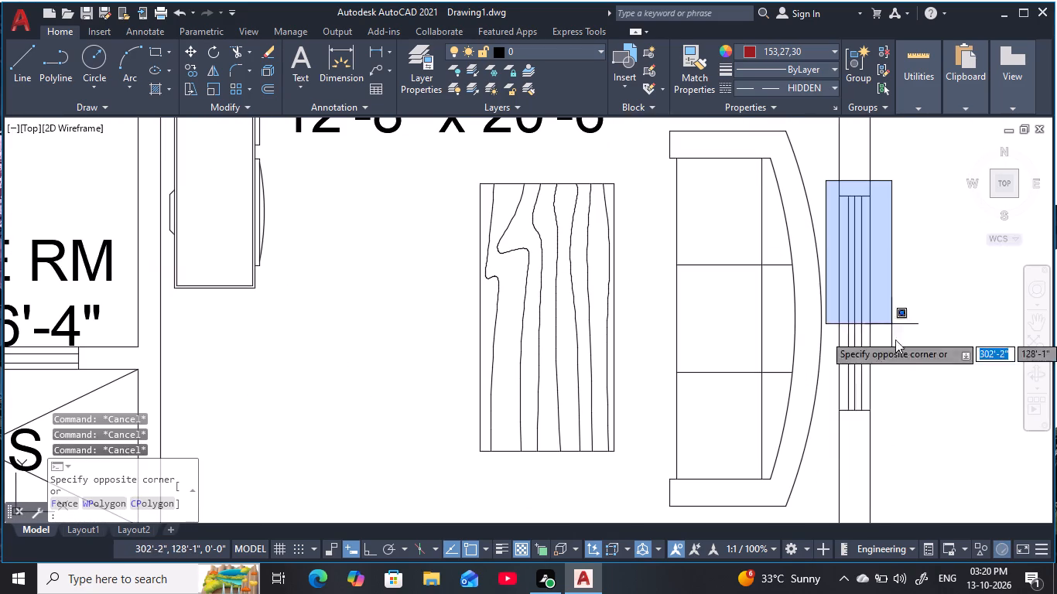
click(918, 480)
key(c)
key(o)
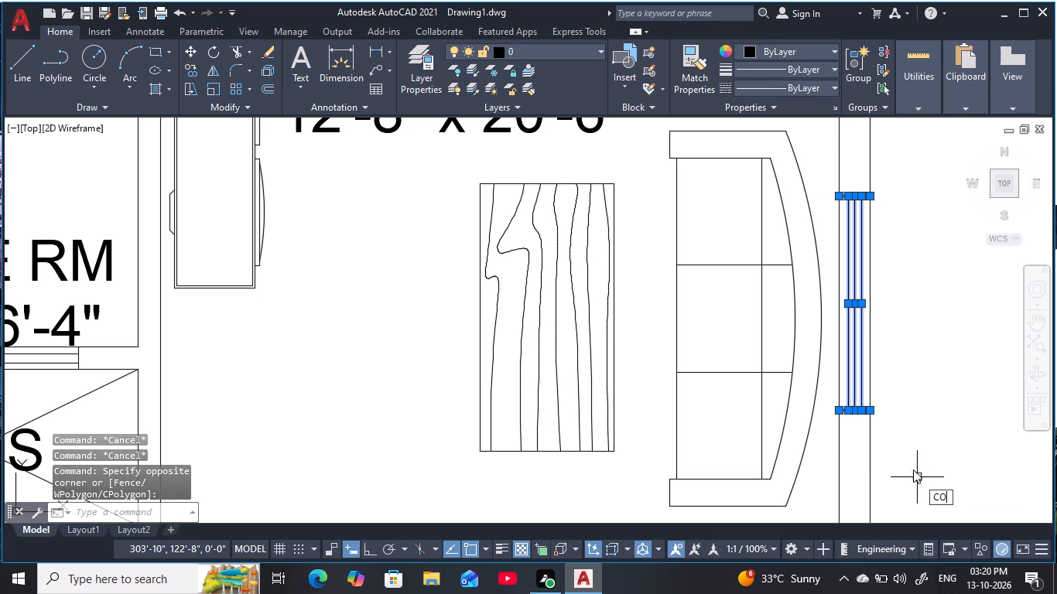
key(space)
click(847, 336)
middle_drag(926, 383, 812, 114)
scroll(815, 155, down, 2)
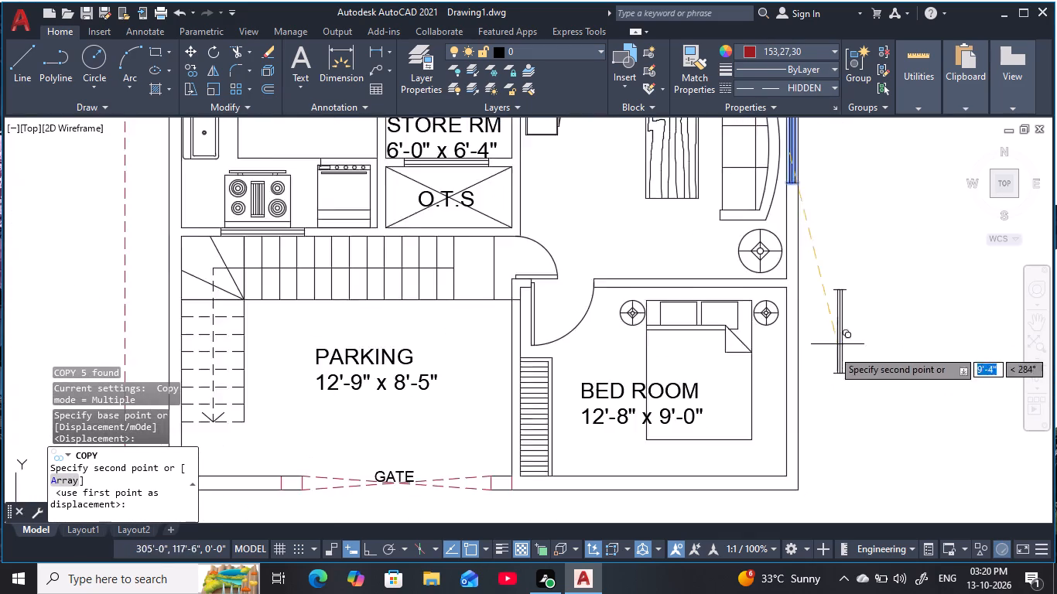
scroll(807, 368, down, 1)
middle_drag(809, 350, 830, 205)
click(756, 378)
key(Escape)
key(Escape)
key(Escape)
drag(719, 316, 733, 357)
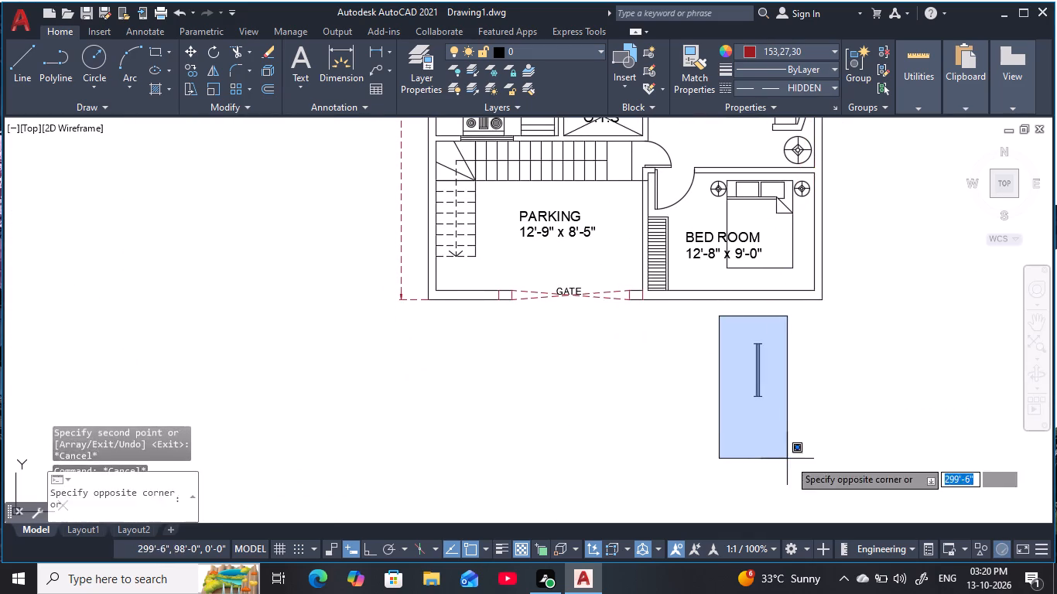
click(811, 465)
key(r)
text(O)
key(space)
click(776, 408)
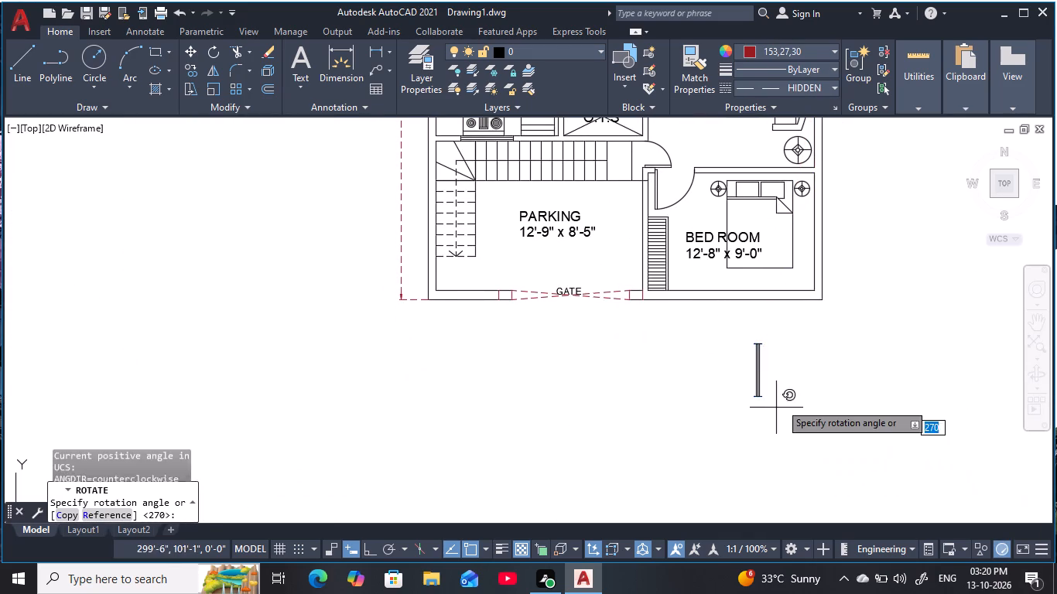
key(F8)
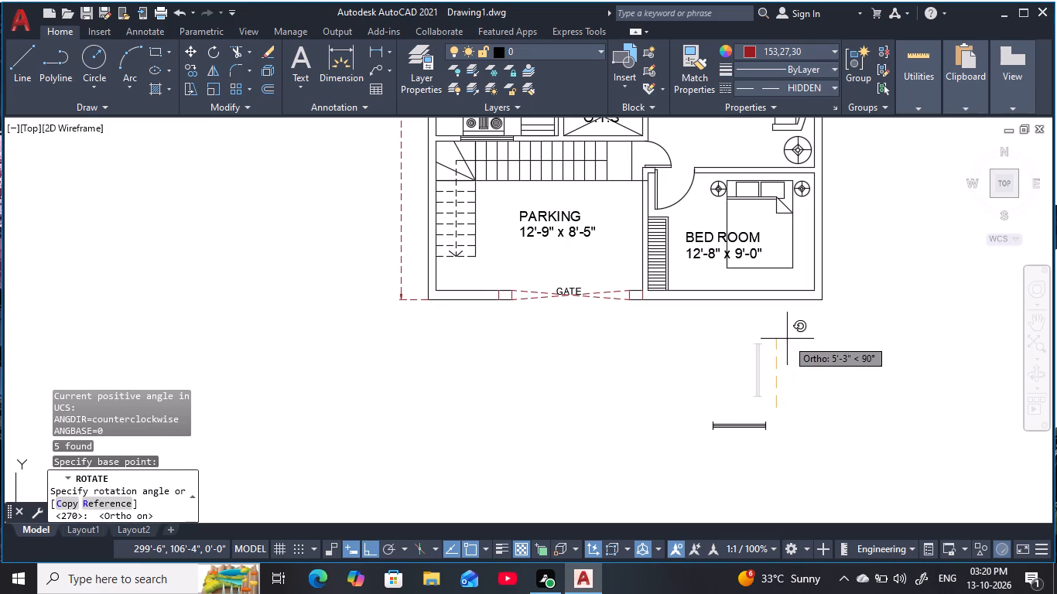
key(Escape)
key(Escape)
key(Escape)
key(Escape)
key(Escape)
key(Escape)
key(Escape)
Rotate the copied window below the front bedroom by 90° so that it lies horizontally.
click(720, 319)
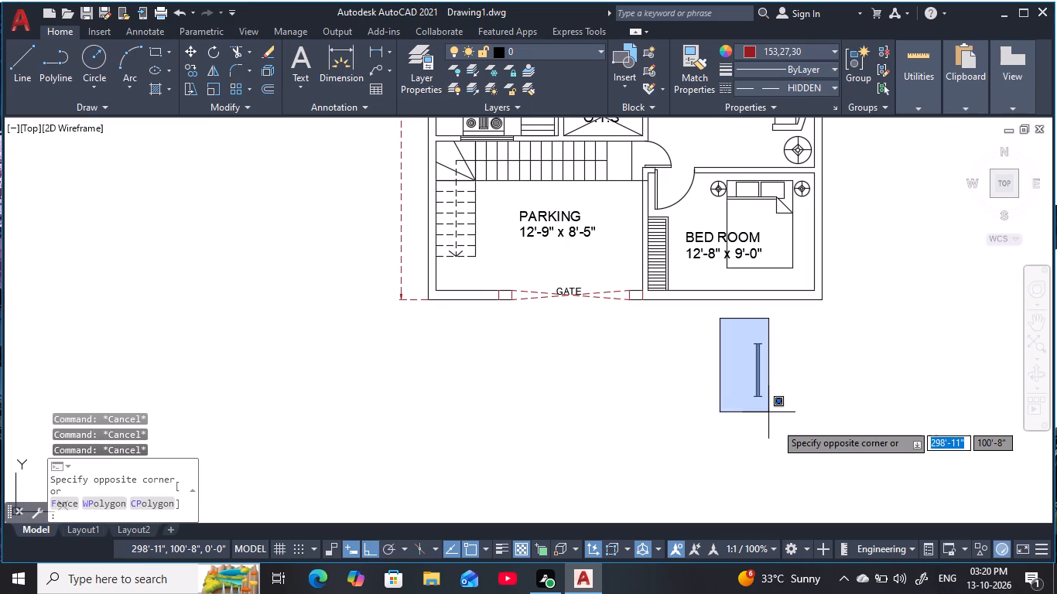
click(800, 451)
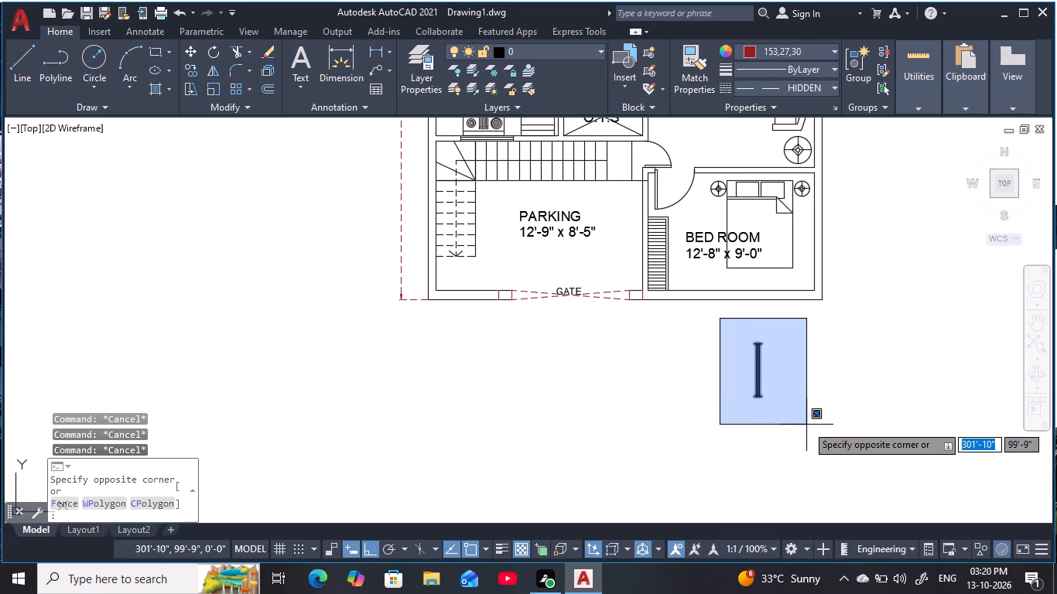
click(806, 425)
text(RO)
key(space)
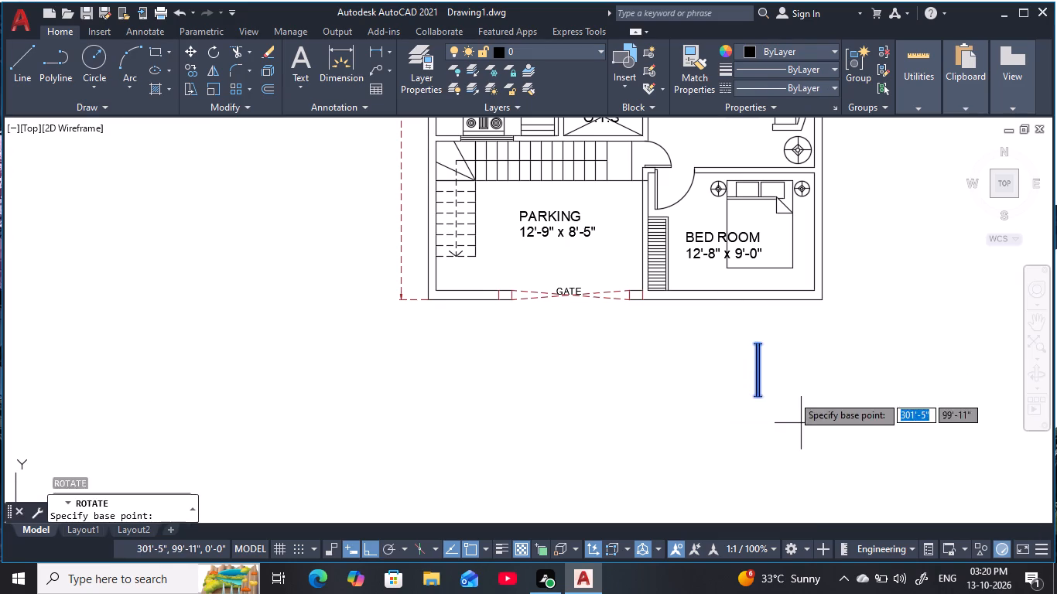
click(772, 395)
click(804, 343)
key(Escape)
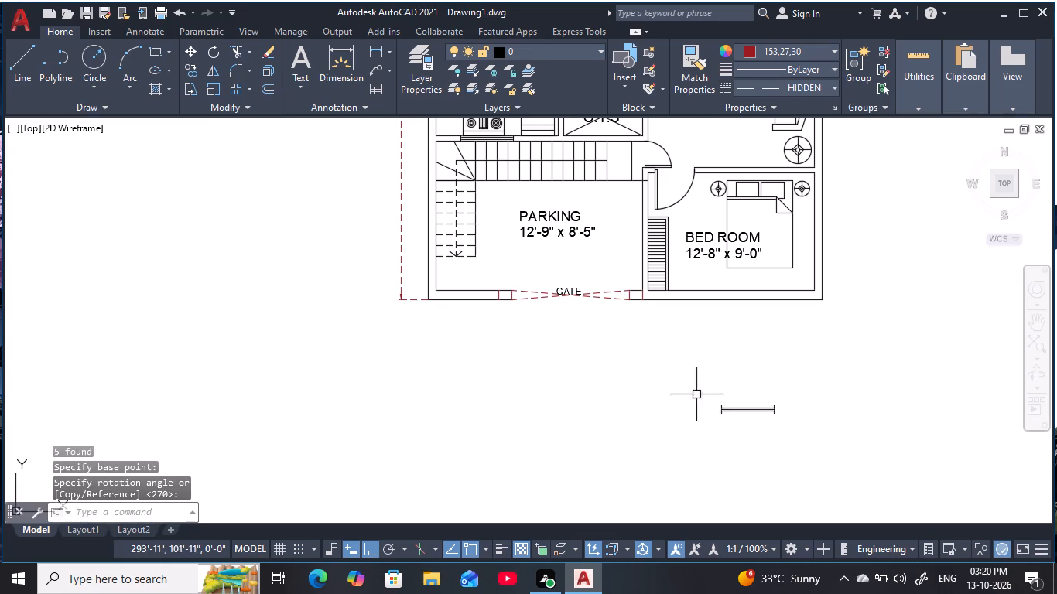
key(Escape)
key(Escape)
Move the horizontal window straight up into the front bedroom's bottom wall, with its lower end corner on the outer wall line.
drag(690, 380, 722, 408)
click(852, 449)
key(m)
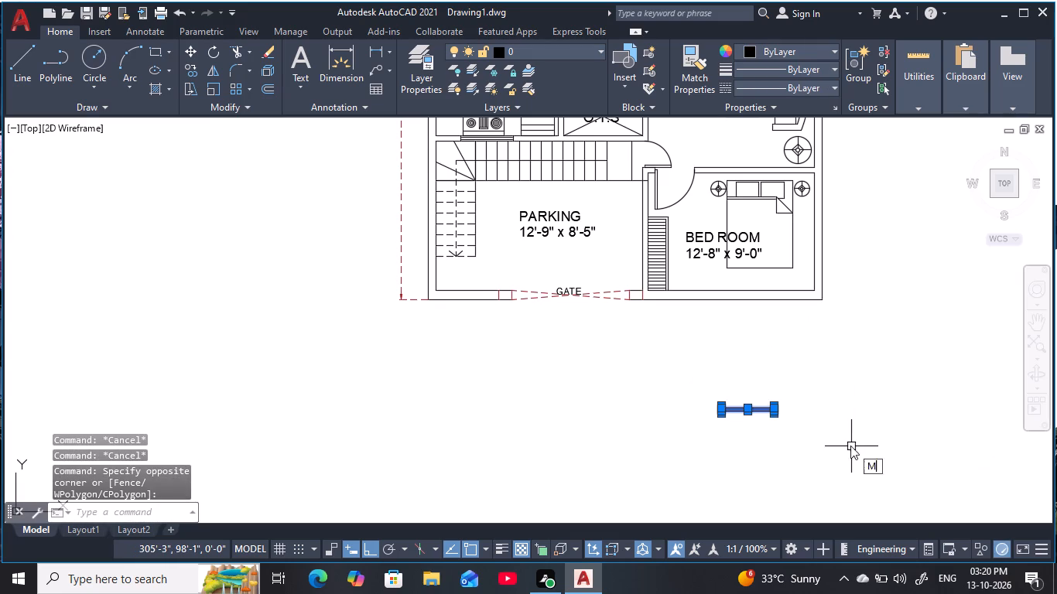
key(space)
click(778, 418)
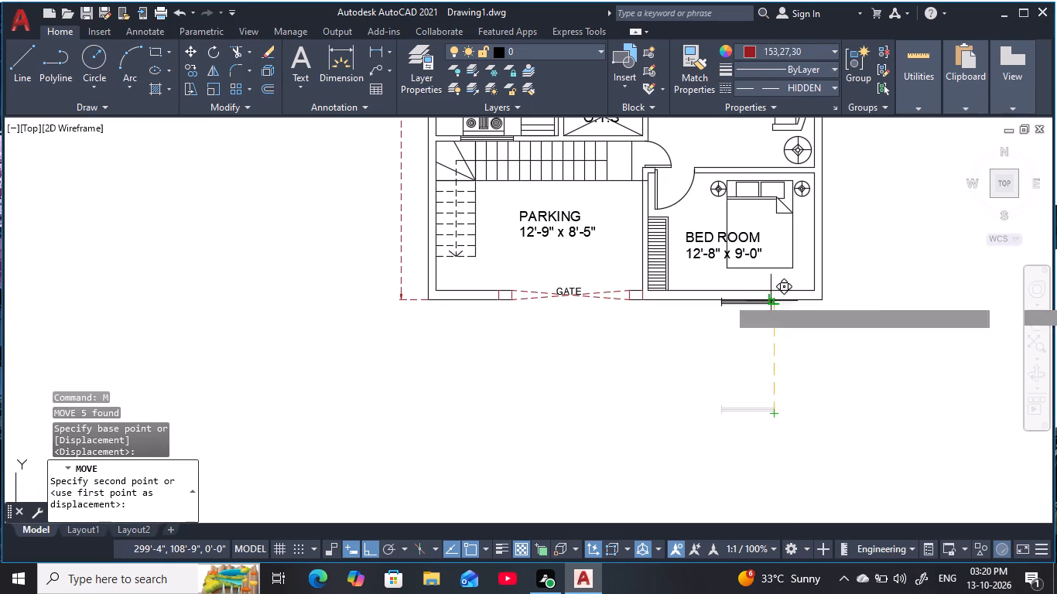
scroll(773, 287, up, 3)
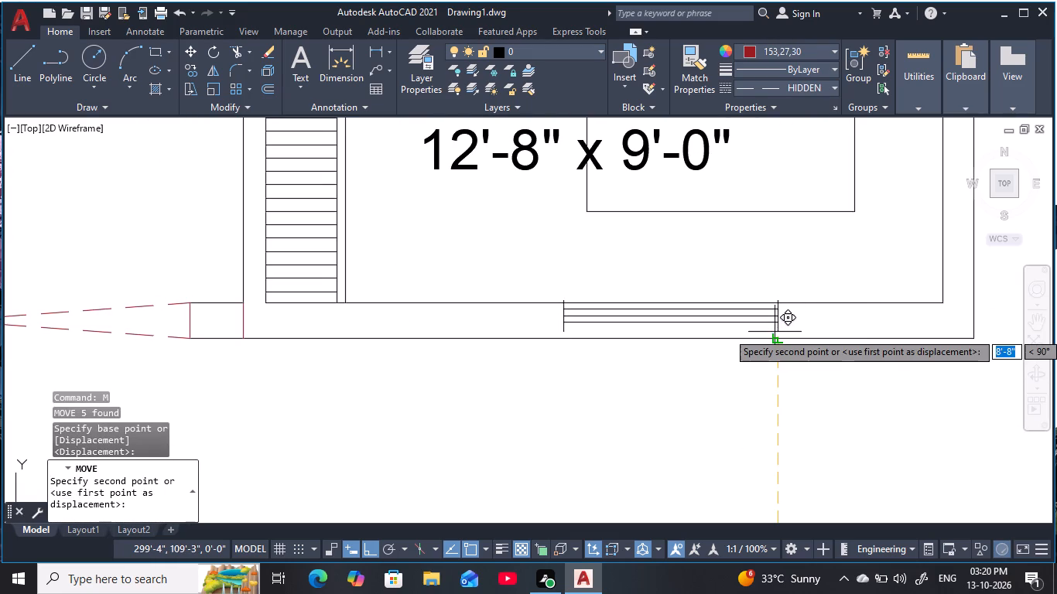
click(778, 335)
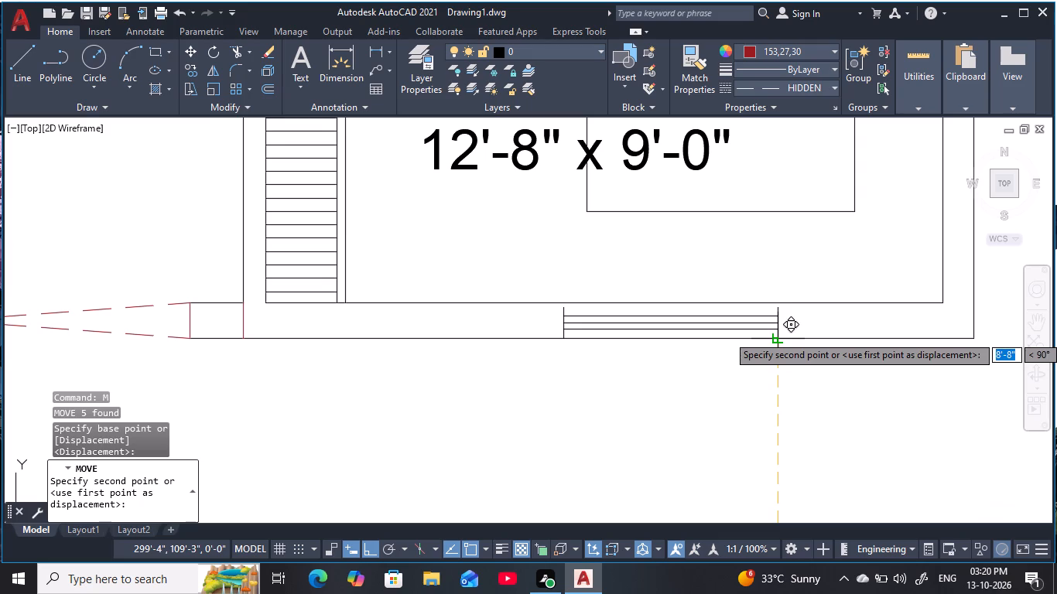
key(Escape)
key(Escape)
key(Escape)
key(Escape)
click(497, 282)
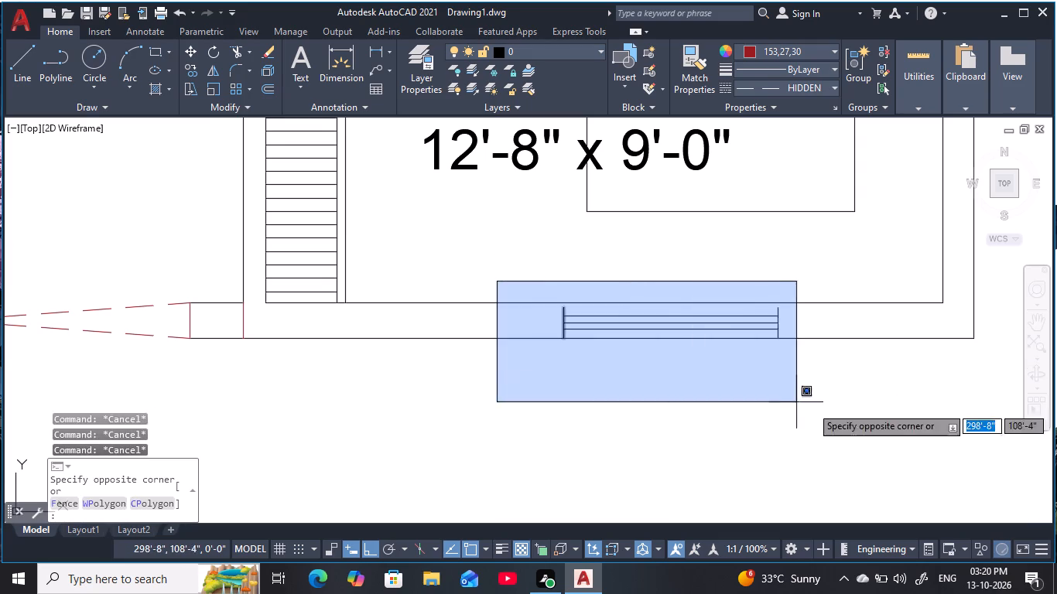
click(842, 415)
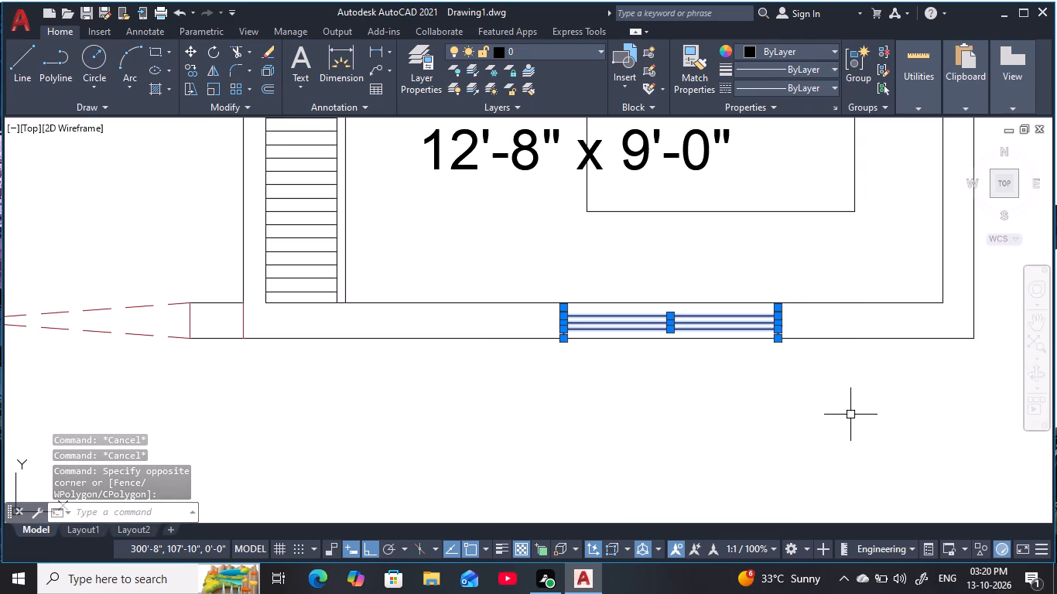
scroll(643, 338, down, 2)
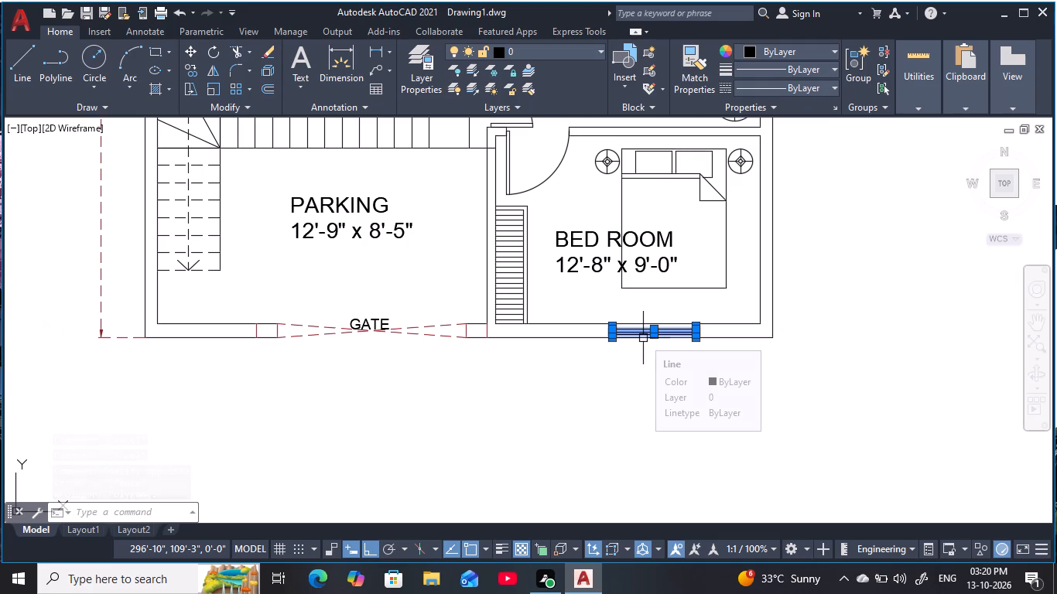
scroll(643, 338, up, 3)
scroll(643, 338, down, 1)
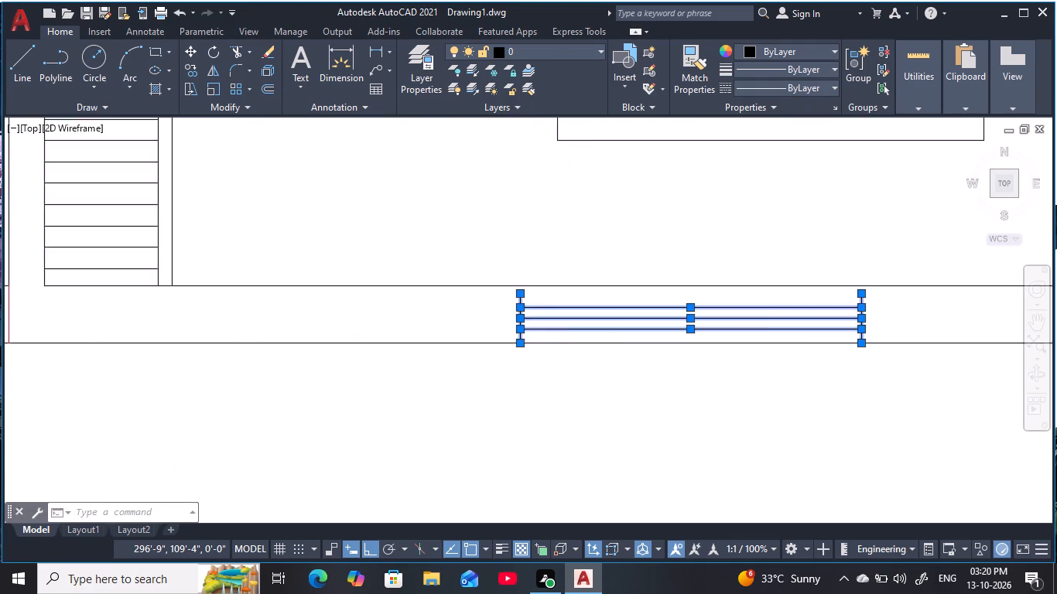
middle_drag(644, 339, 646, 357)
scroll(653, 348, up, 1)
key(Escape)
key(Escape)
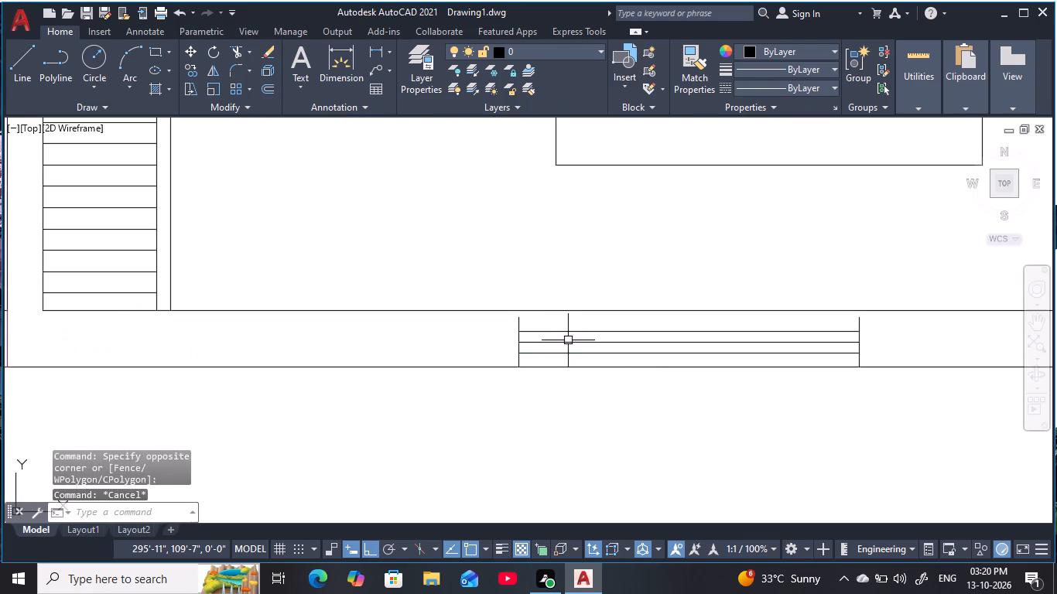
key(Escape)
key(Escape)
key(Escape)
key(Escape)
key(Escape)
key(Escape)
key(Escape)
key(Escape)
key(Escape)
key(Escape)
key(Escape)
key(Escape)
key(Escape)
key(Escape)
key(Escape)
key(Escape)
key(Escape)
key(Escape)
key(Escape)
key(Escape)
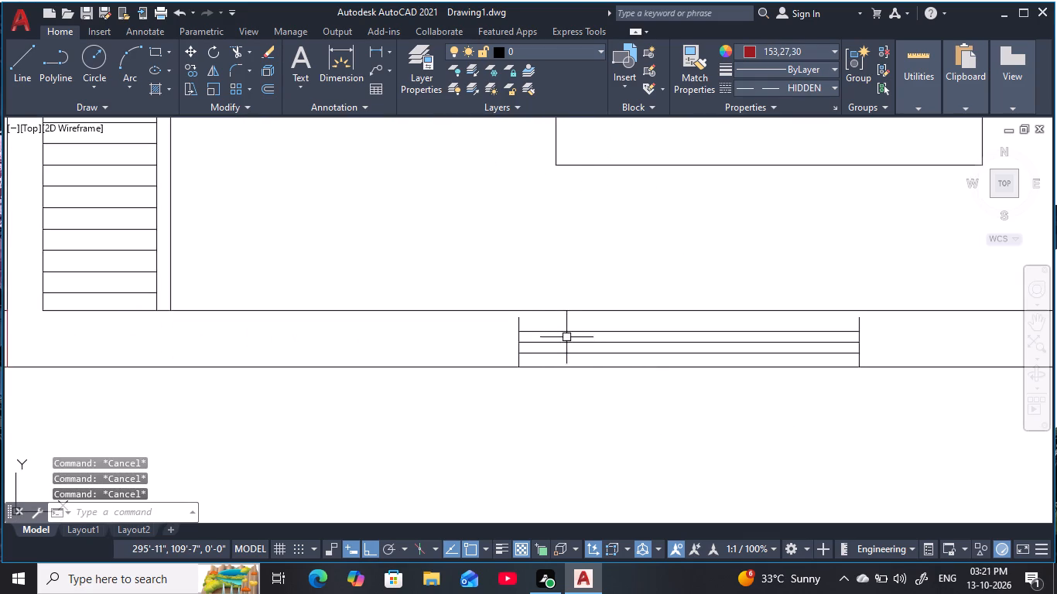
Erase the three long horizontal lines of the window in the front bedroom's bottom wall, keeping its two short end lines.
click(566, 333)
click(570, 343)
click(572, 357)
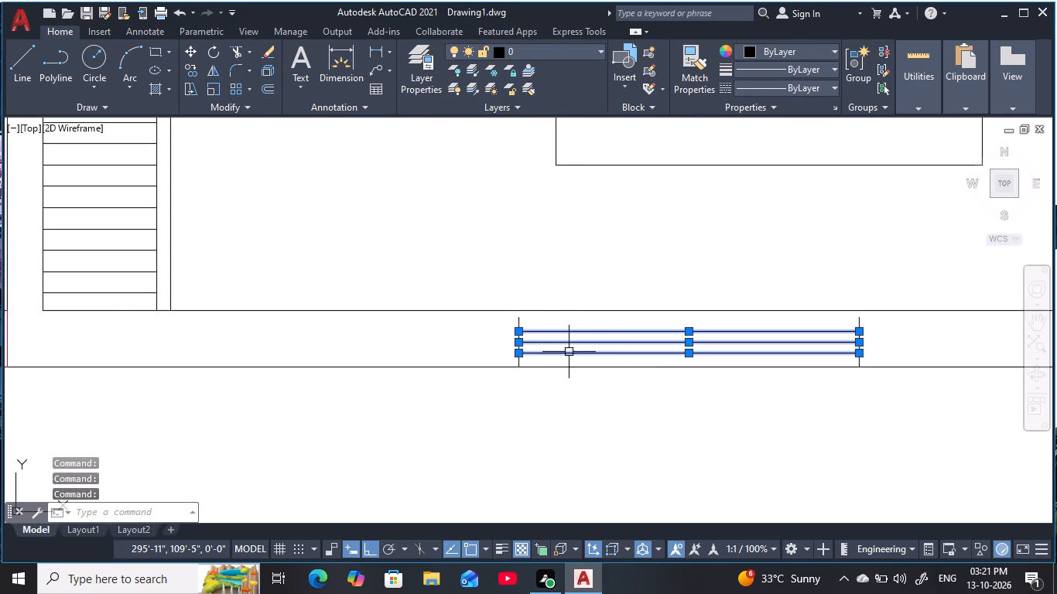
text(E)
key(space)
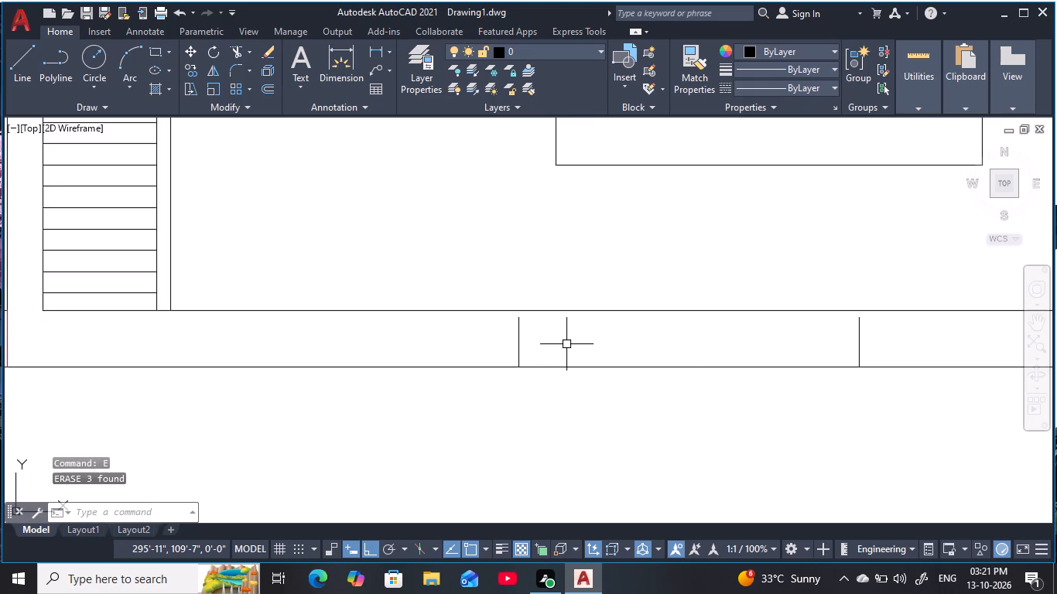
key(Escape)
key(Escape)
key(Escape)
key(Escape)
key(Escape)
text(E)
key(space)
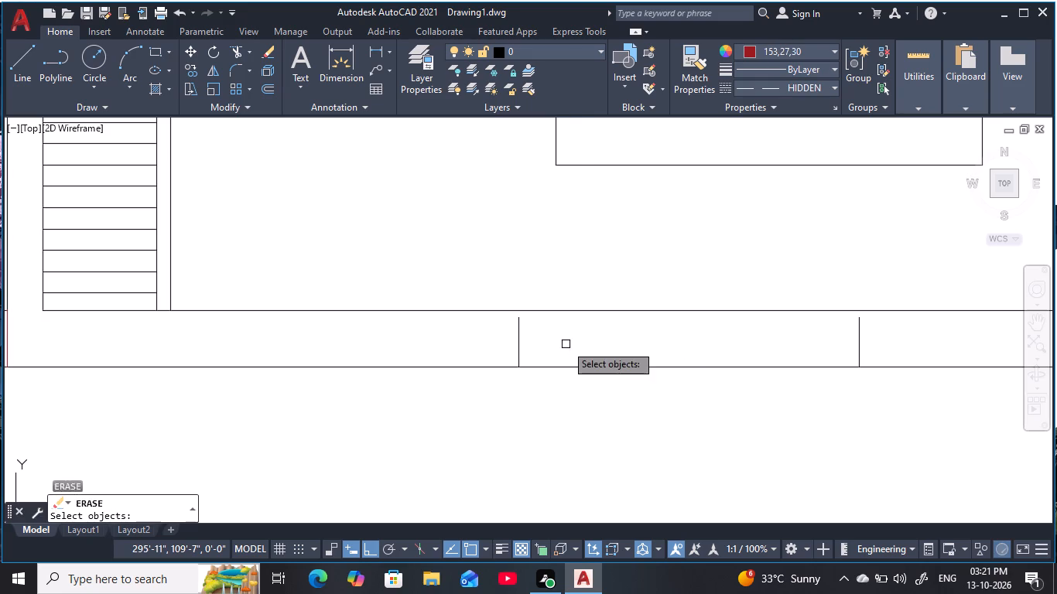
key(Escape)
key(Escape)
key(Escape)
Extend both short end lines of the window up to the inner line of the front bedroom's bottom wall.
text(EX)
key(space)
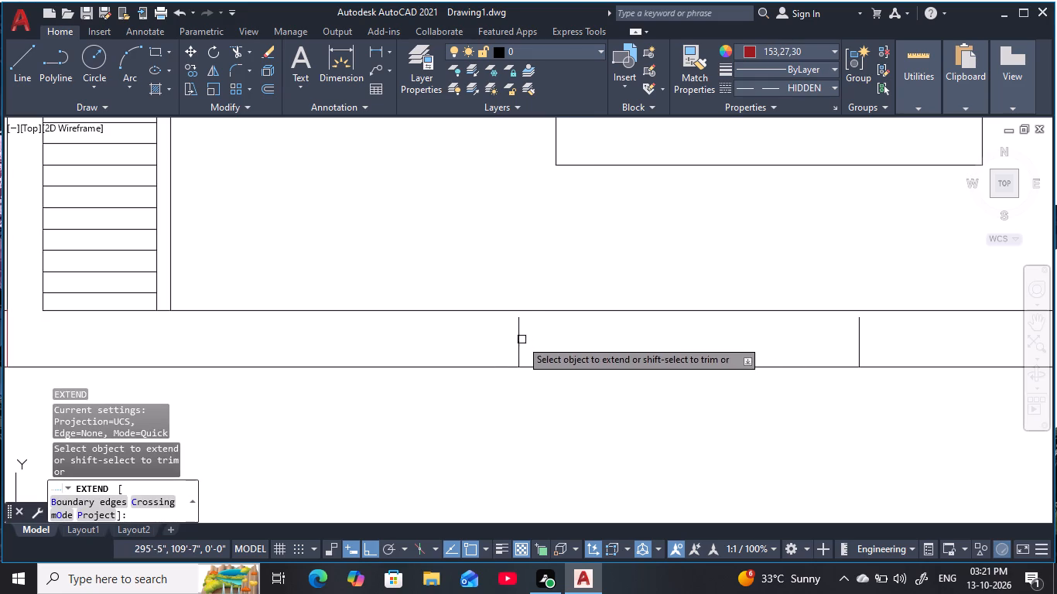
click(520, 338)
click(861, 343)
key(Escape)
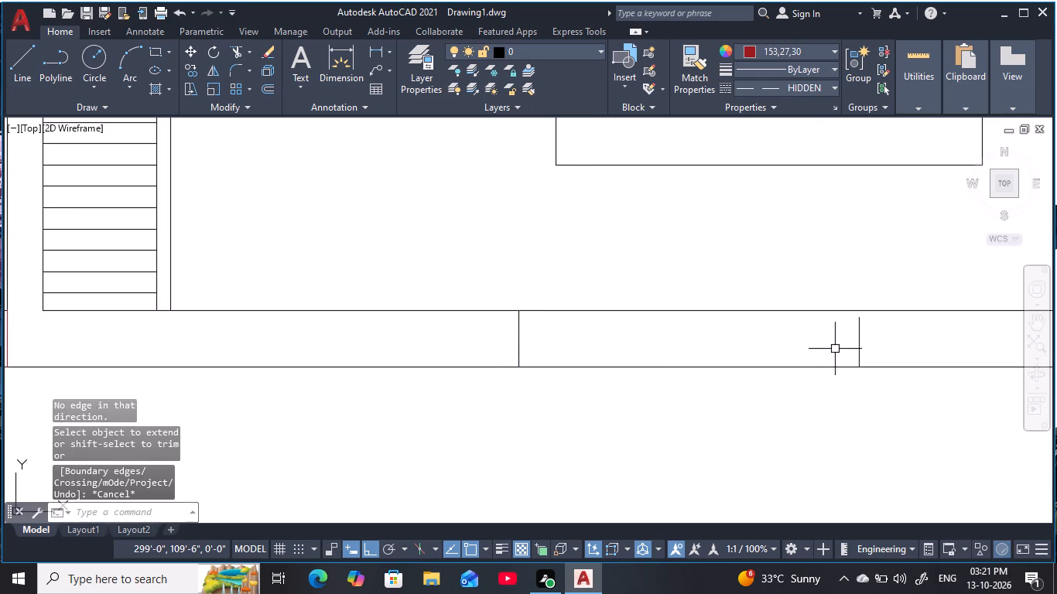
key(Escape)
key(Escape)
key(space)
click(860, 347)
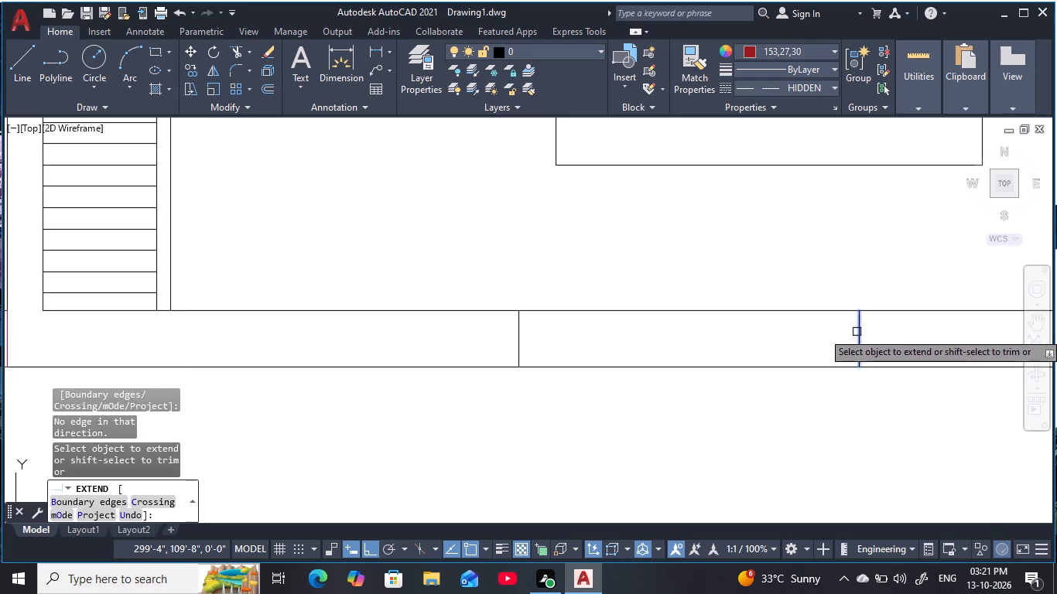
click(857, 332)
key(Escape)
key(Escape)
key(Escape)
key(Escape)
key(Escape)
key(Escape)
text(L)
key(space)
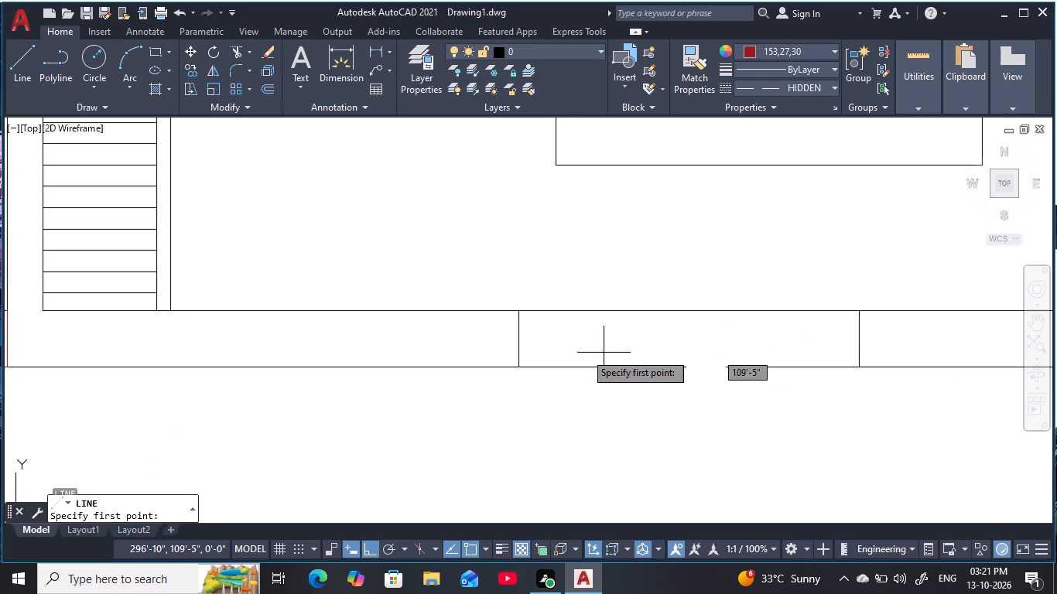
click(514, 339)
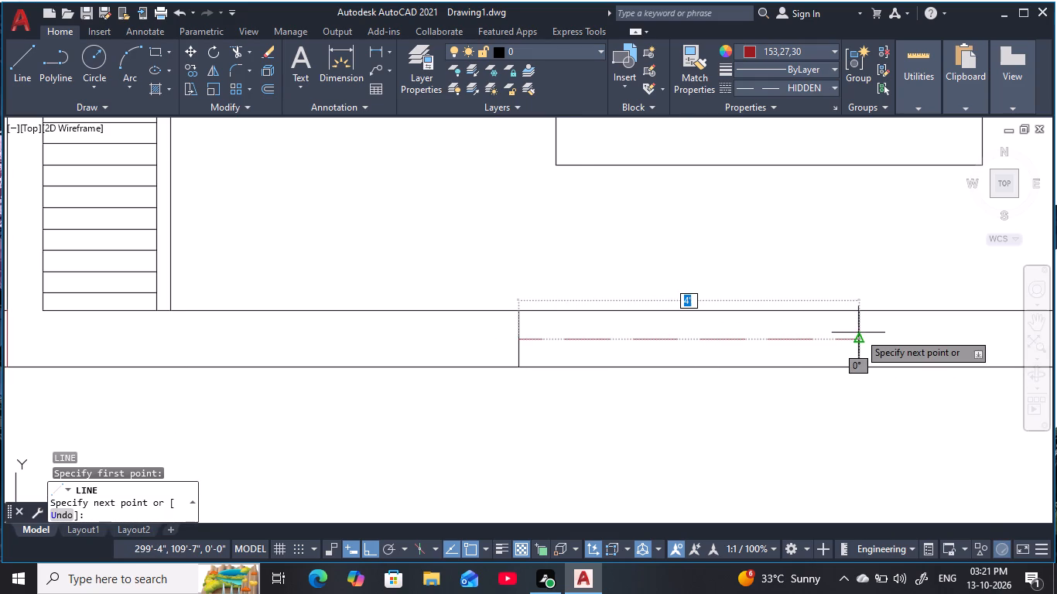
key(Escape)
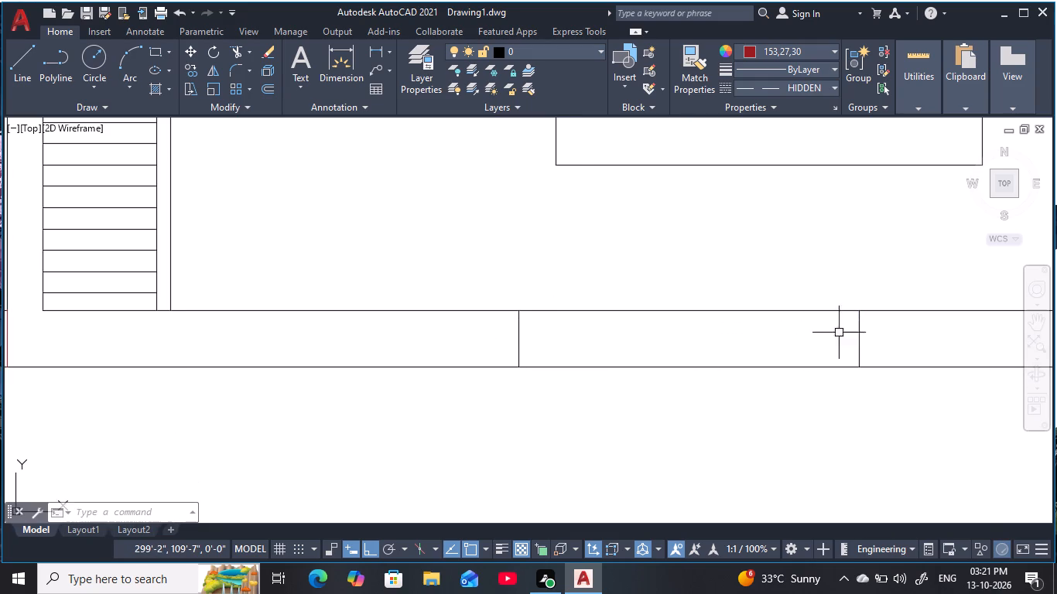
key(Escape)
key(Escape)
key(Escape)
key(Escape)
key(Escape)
Set the current linetype to Continuous and the current colour to black (0,0,0).
click(827, 89)
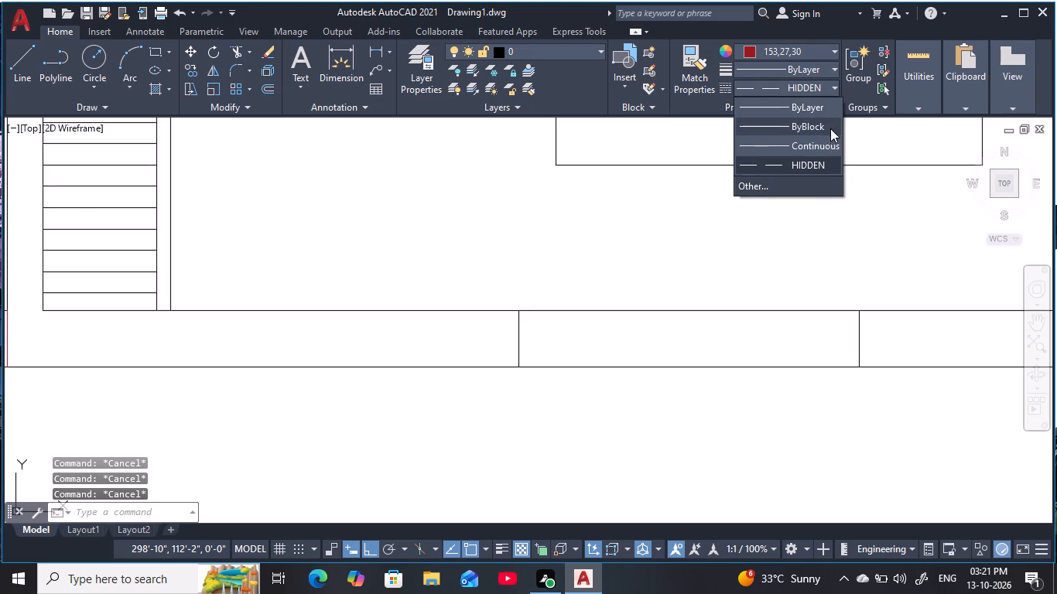
click(811, 149)
click(808, 53)
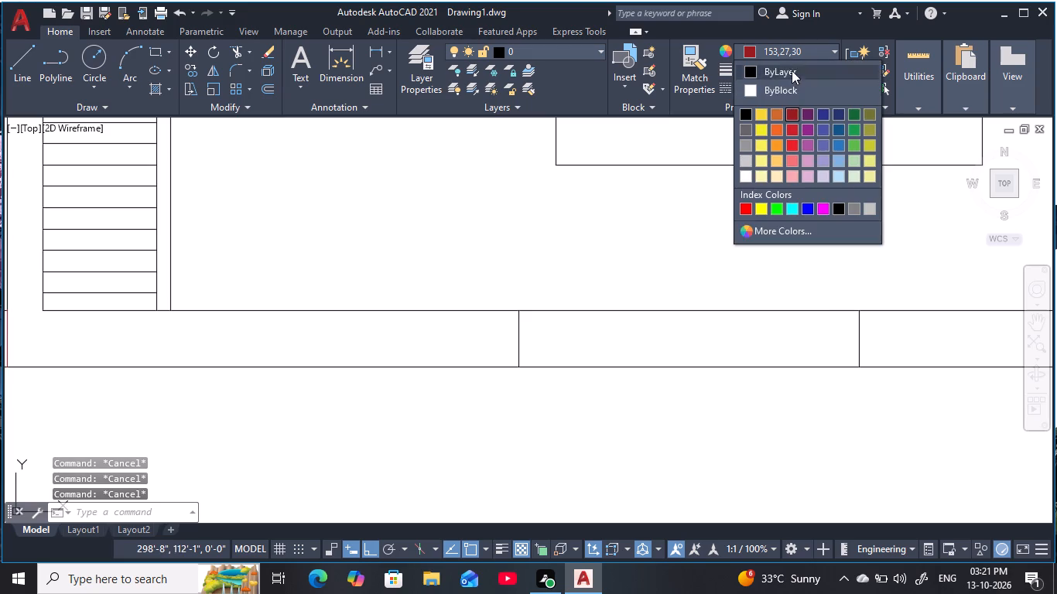
click(758, 73)
click(768, 50)
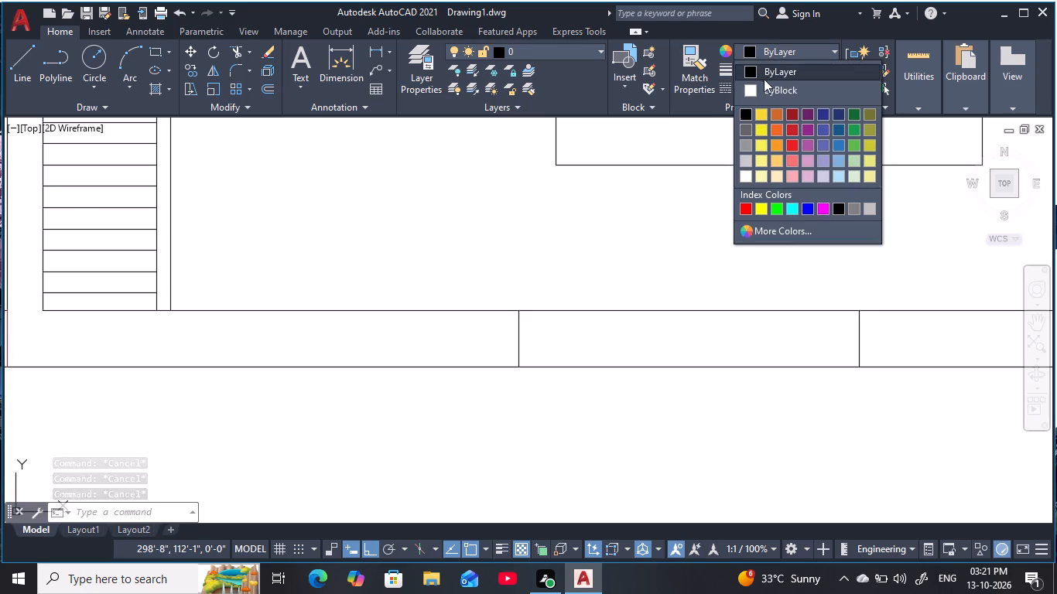
click(745, 111)
key(Escape)
key(Escape)
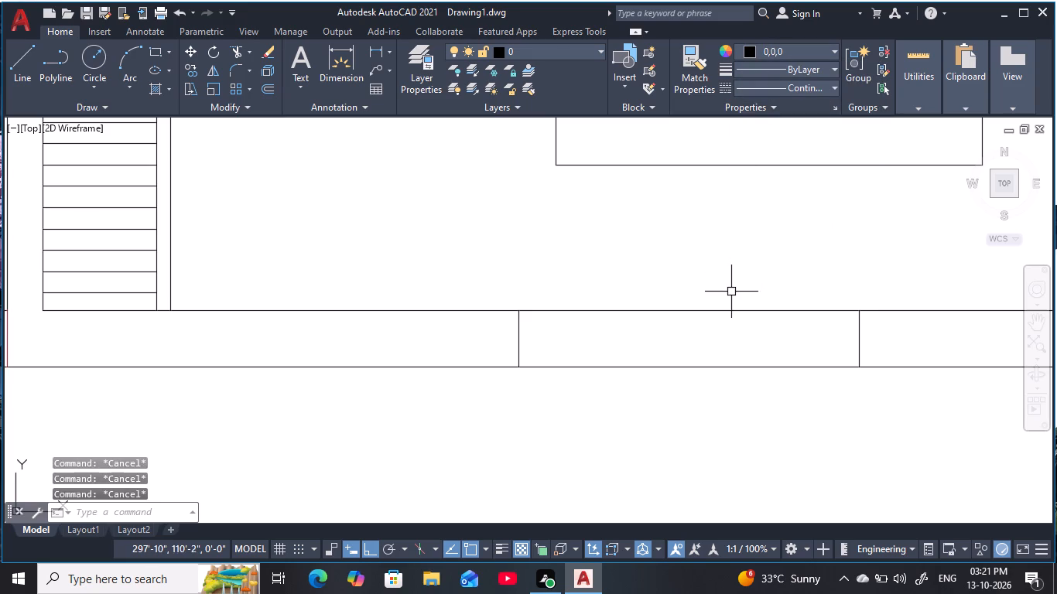
key(Escape)
key(Escape)
key(Escape)
key(Escape)
Draw a 4' horizontal line joining the midpoints of the window's two short end lines.
key(l)
key(space)
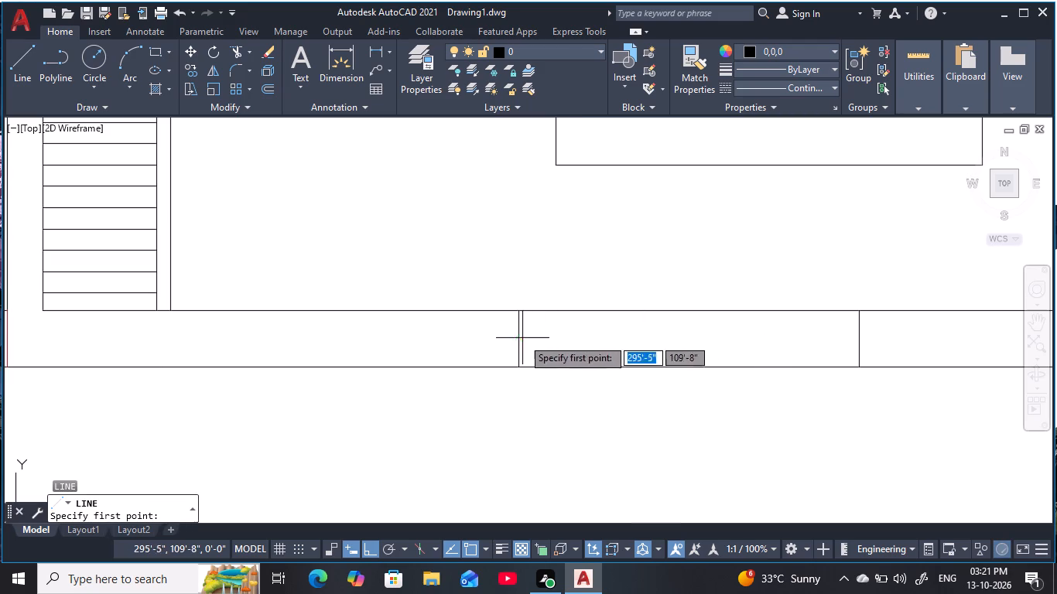
click(518, 340)
click(860, 340)
key(Escape)
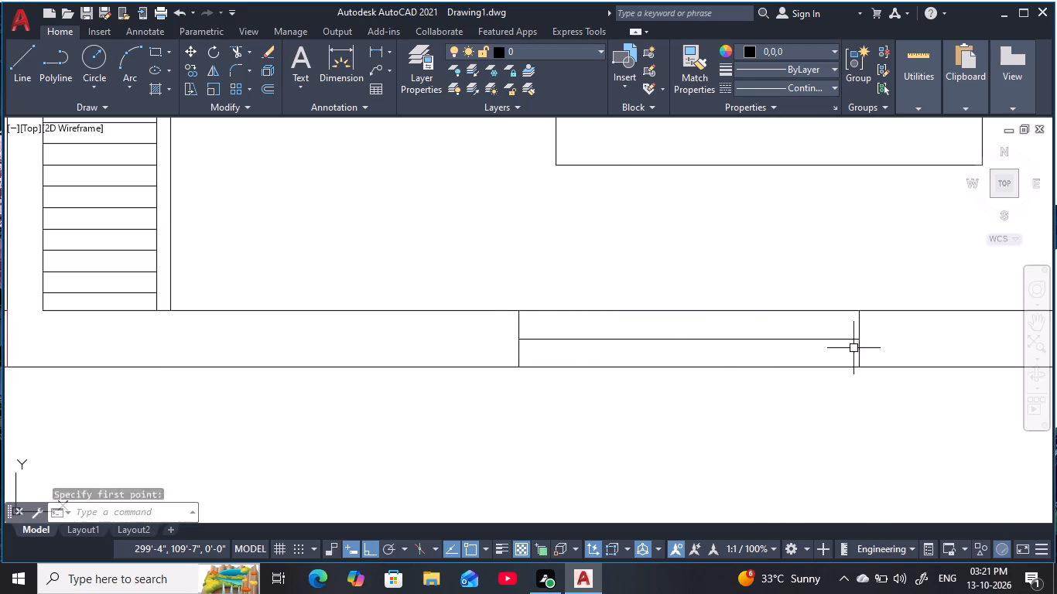
key(Escape)
key(Escape)
key(Escape)
Offset the window's middle line by 1.5 to both sides, above and below.
text(O)
key(space)
key(1)
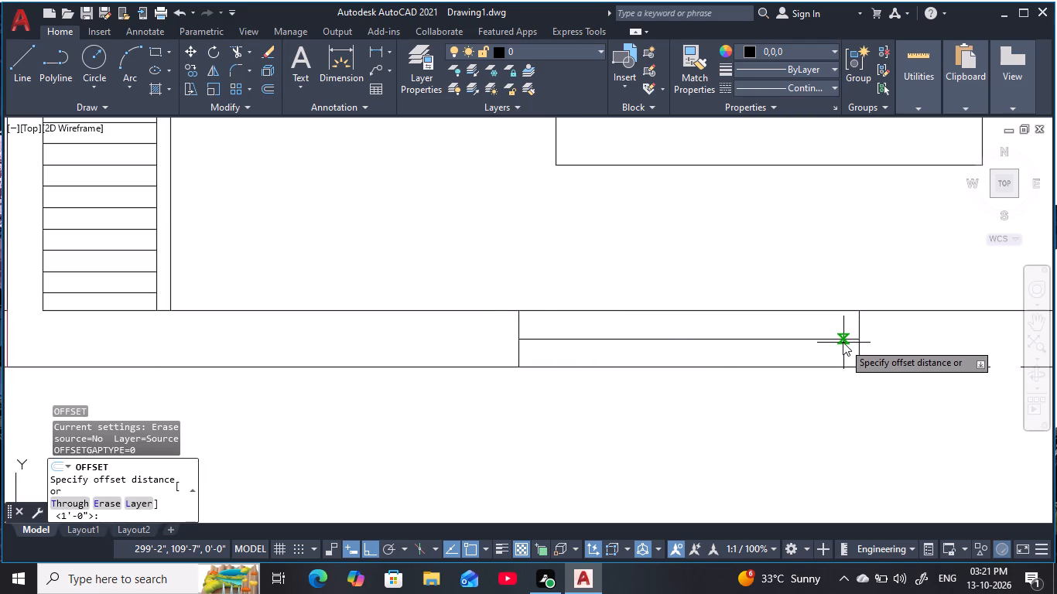
key(period)
key(5)
key(space)
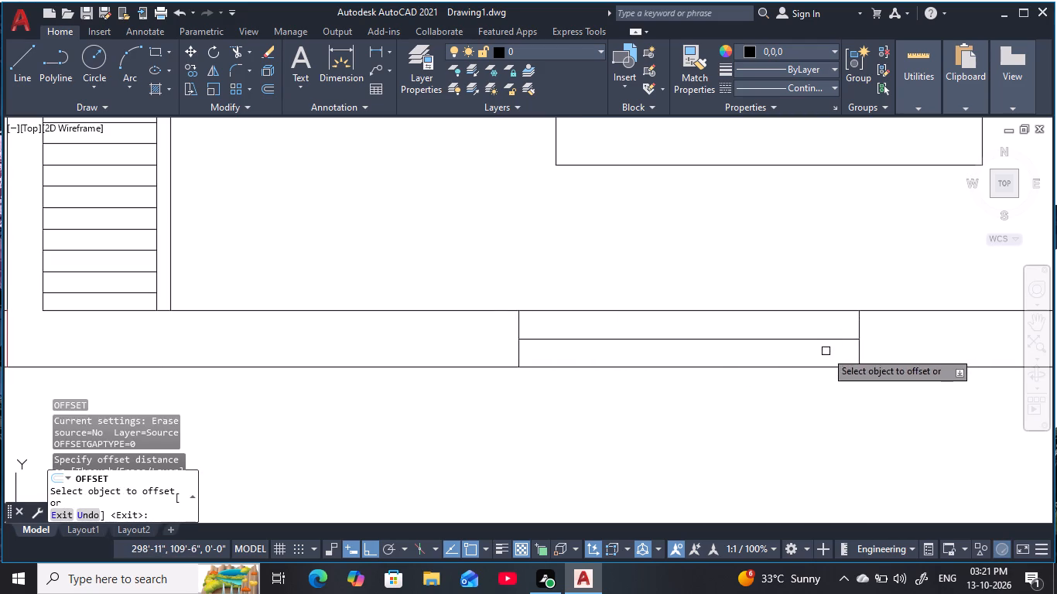
click(819, 340)
click(820, 314)
click(812, 339)
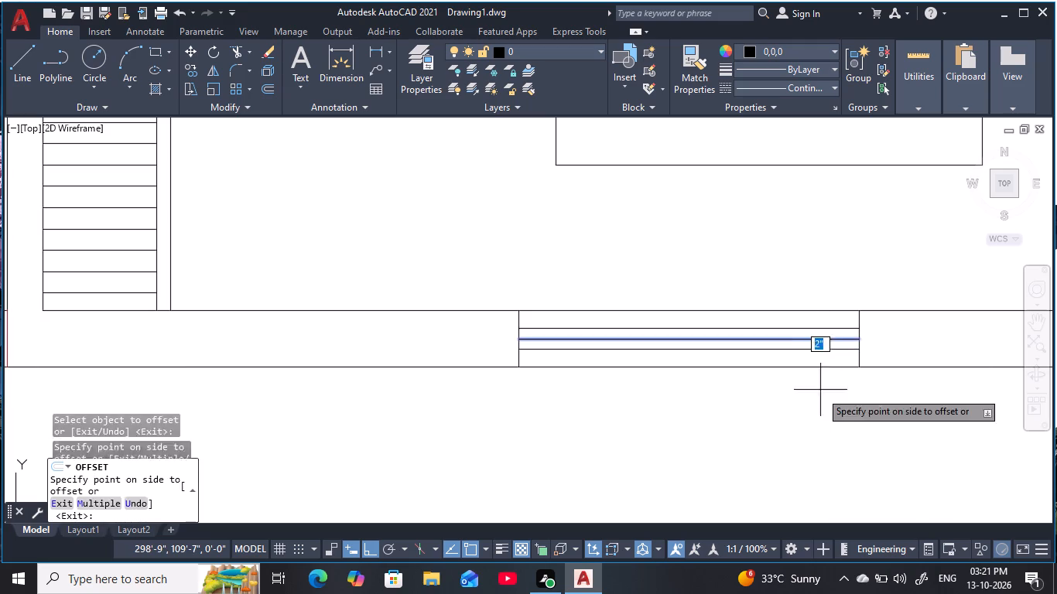
click(820, 405)
key(Escape)
key(Escape)
Examine the front bedroom's bottom-wall window together with the parking and the neighbouring rooms.
scroll(776, 359, down, 3)
middle_drag(774, 357, 833, 335)
key(Escape)
key(Escape)
key(Escape)
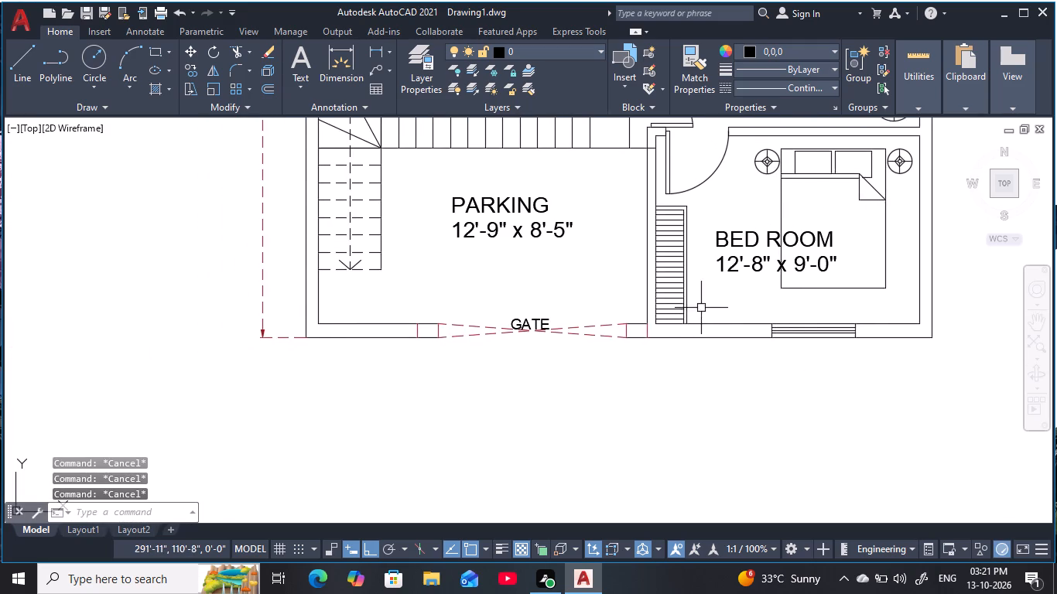
key(Escape)
scroll(701, 308, down, 2)
middle_drag(614, 276, 600, 325)
key(Escape)
key(Escape)
key(Escape)
key(Escape)
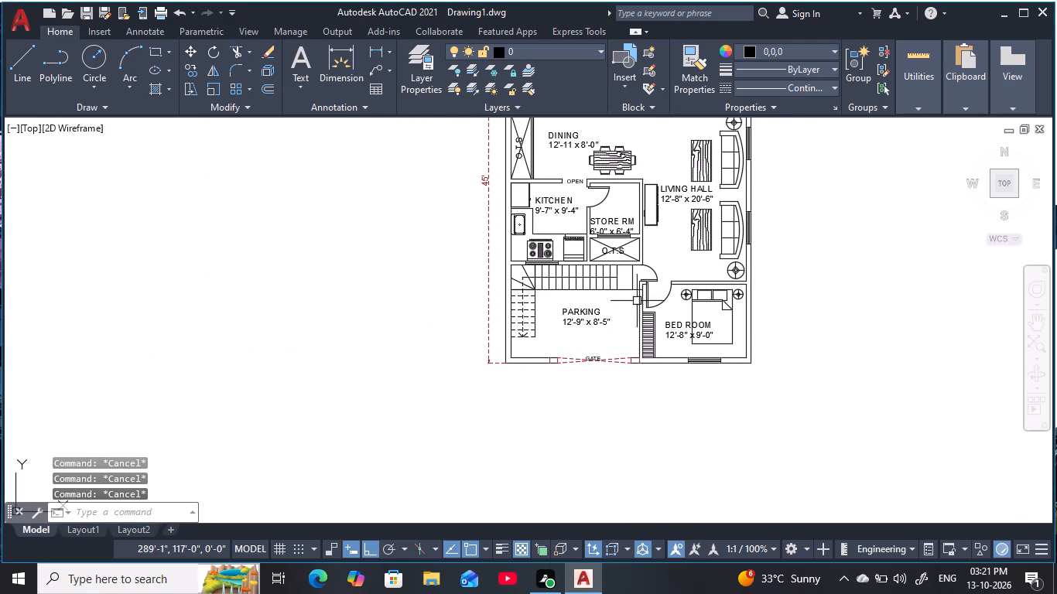
key(Escape)
scroll(624, 284, up, 2)
middle_drag(624, 284, 610, 278)
key(Escape)
key(Escape)
key(Escape)
key(Escape)
key(Escape)
key(Escape)
key(Escape)
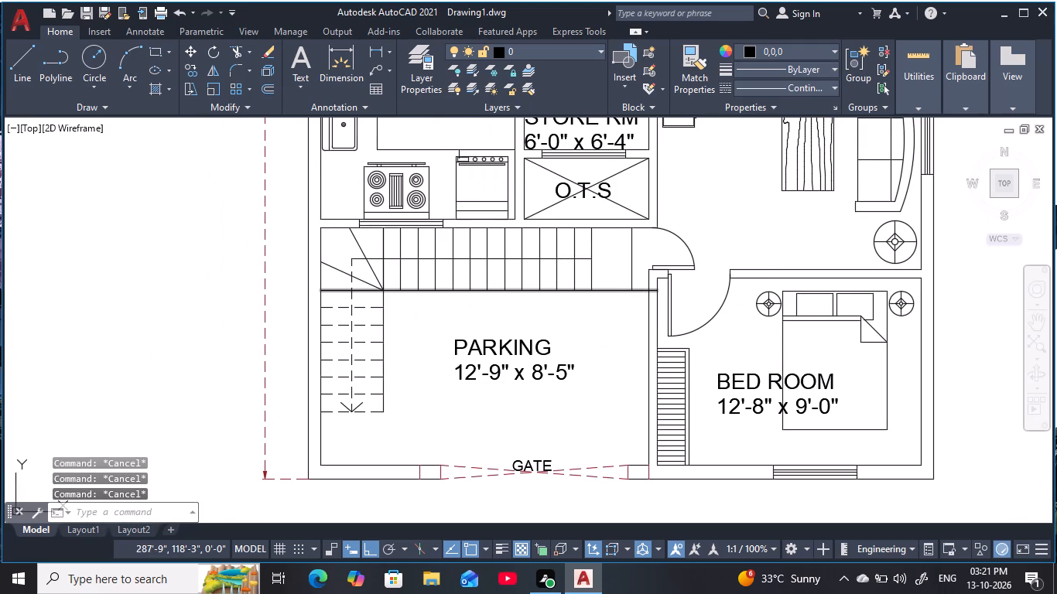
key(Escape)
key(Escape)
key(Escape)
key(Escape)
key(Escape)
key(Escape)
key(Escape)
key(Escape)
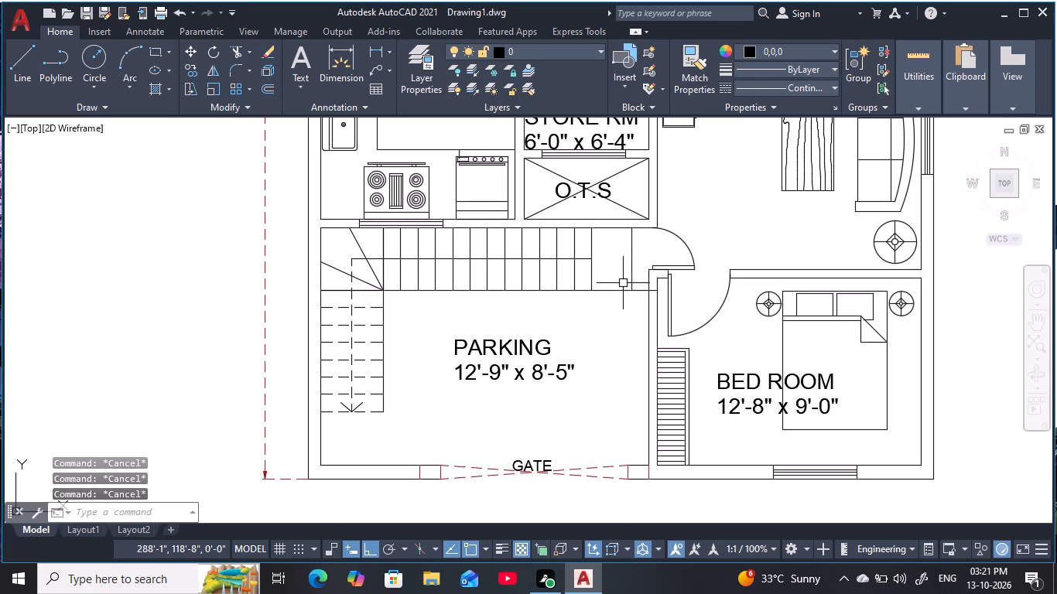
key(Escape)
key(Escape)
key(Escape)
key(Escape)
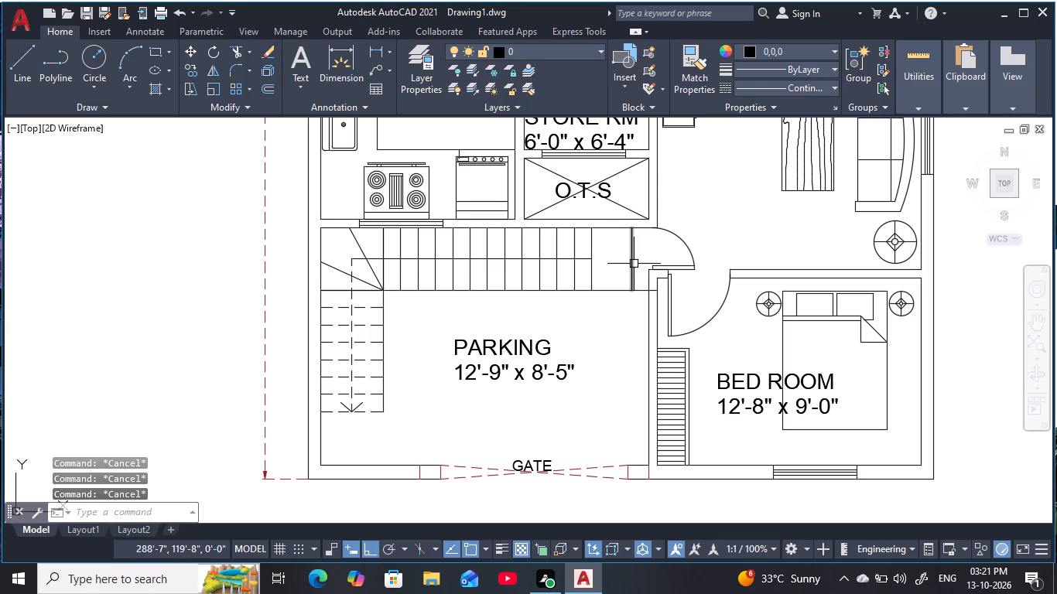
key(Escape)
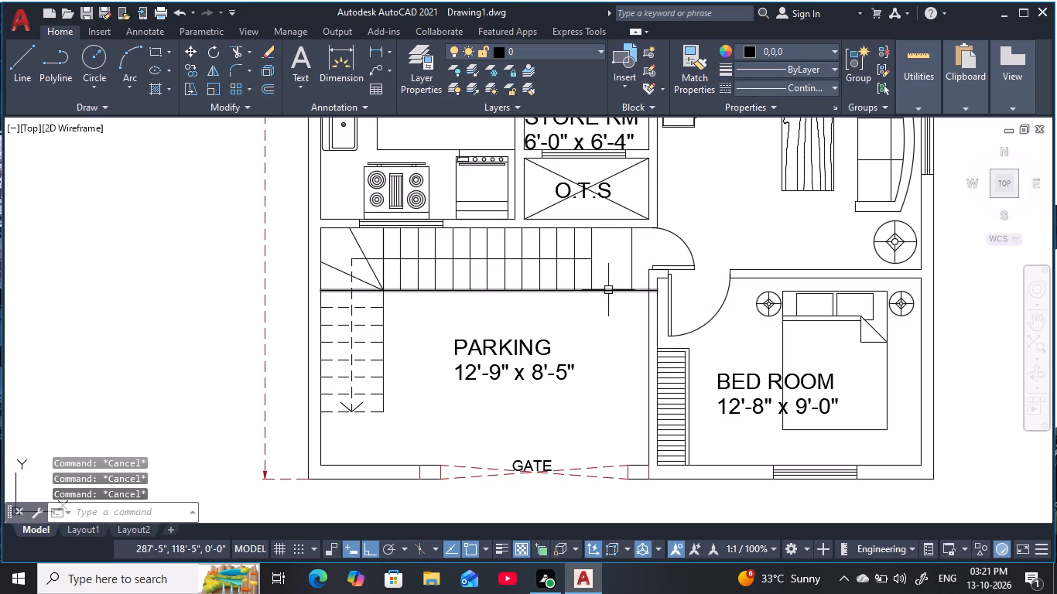
Trim the stair's lower edge line between its last tread and the bedroom wall, and remove the extra vertical line there.
key(t)
text(R)
key(space)
click(614, 292)
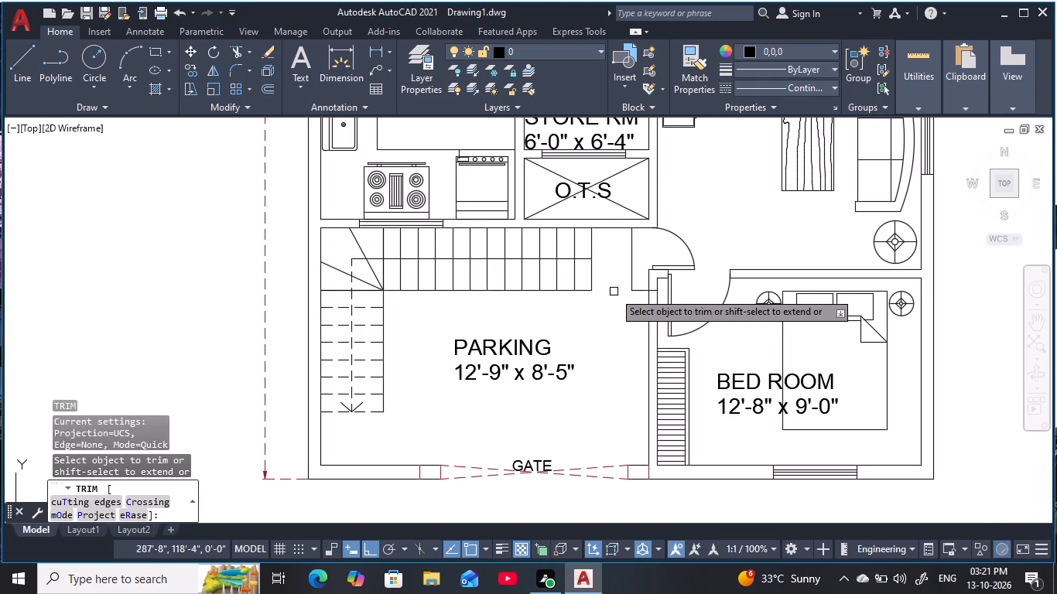
click(638, 291)
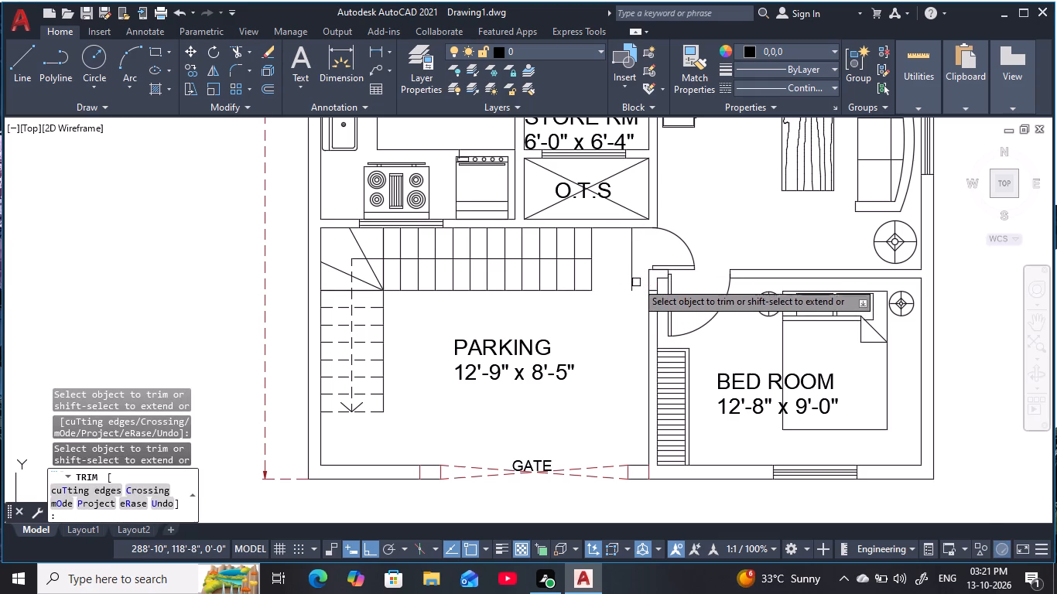
click(635, 266)
scroll(620, 302, down, 1)
middle_drag(620, 302, 604, 306)
key(Escape)
key(Escape)
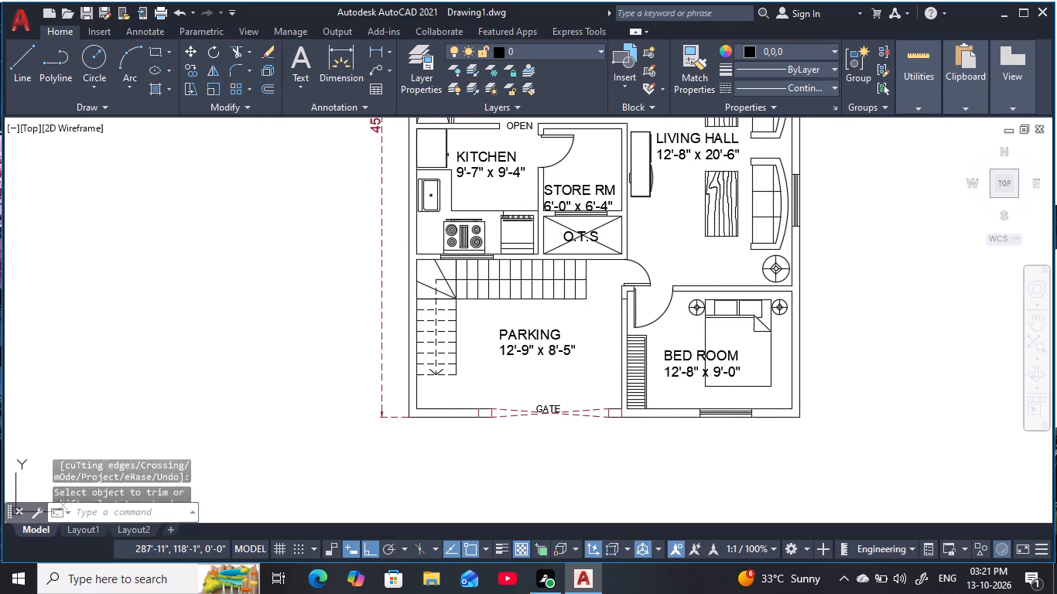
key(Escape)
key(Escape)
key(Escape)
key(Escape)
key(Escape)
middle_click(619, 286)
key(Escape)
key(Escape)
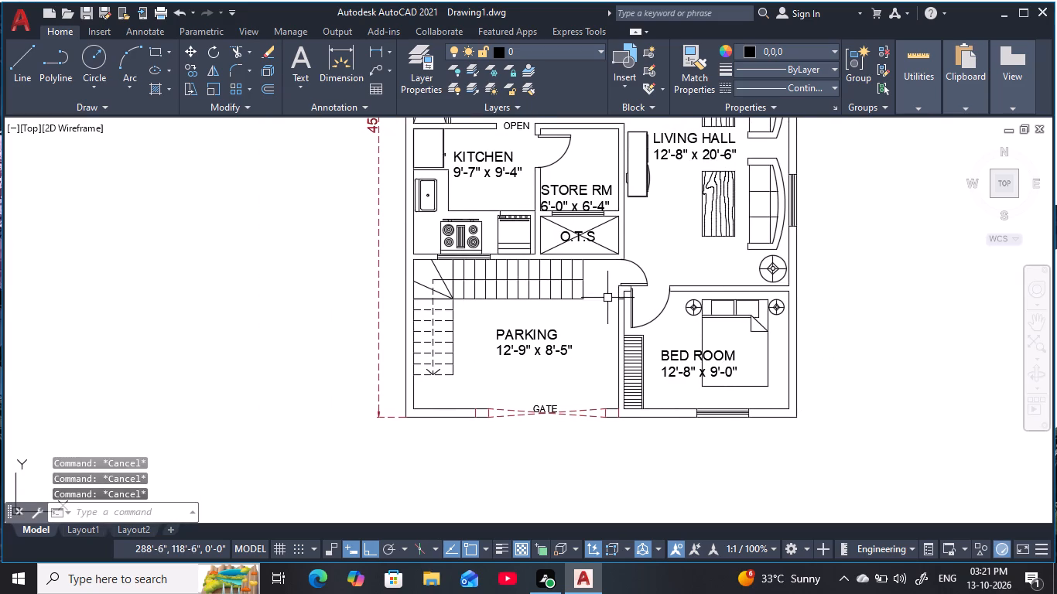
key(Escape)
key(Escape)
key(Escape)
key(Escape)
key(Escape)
Trim the short leftover line crossing the wall between the parking and the front bedroom, near the bedroom door.
middle_drag(596, 319, 600, 317)
middle_drag(600, 317, 625, 277)
key(Escape)
middle_drag(624, 277, 622, 302)
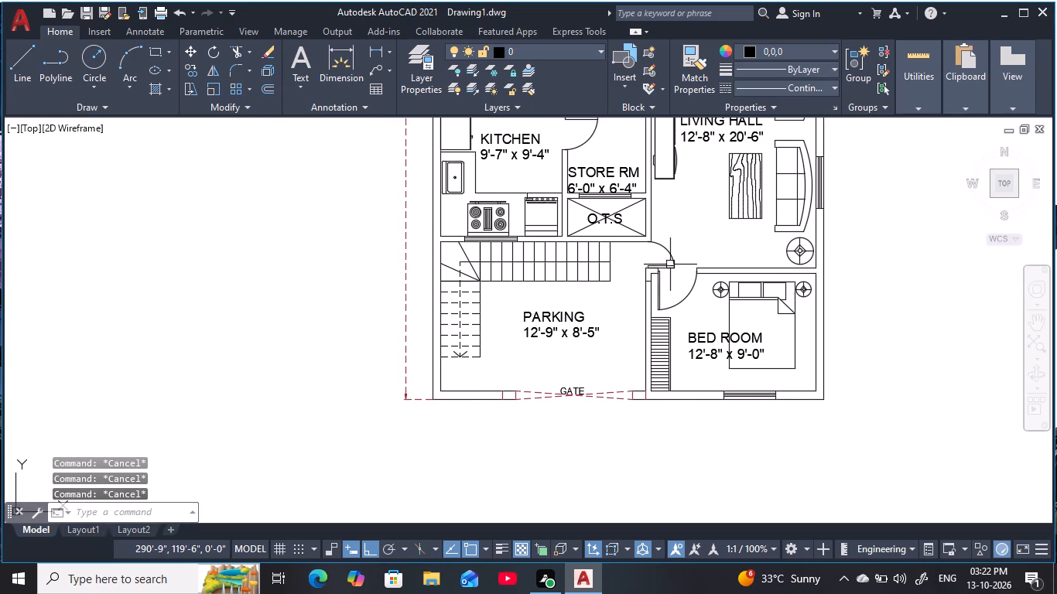
scroll(654, 280, up, 4)
key(Escape)
text(TR)
key(space)
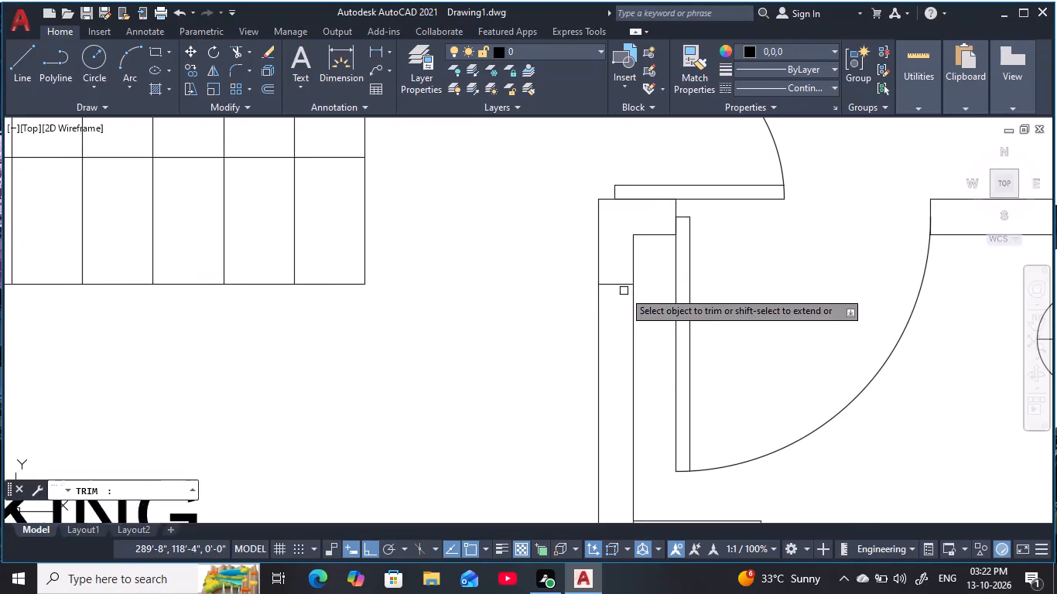
click(619, 283)
scroll(710, 291, down, 3)
middle_drag(719, 287, 648, 294)
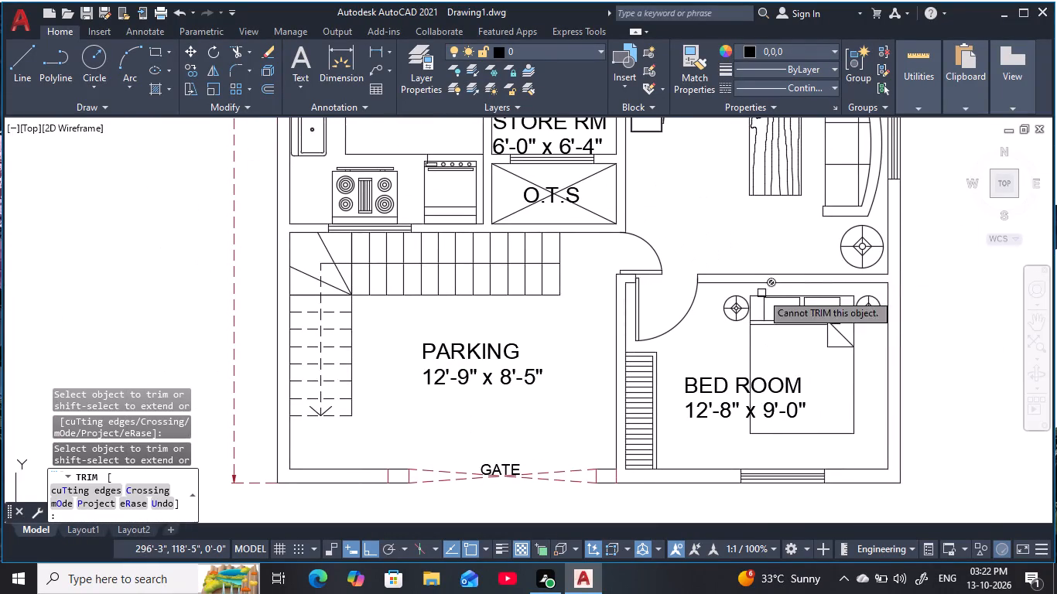
middle_drag(576, 261, 614, 349)
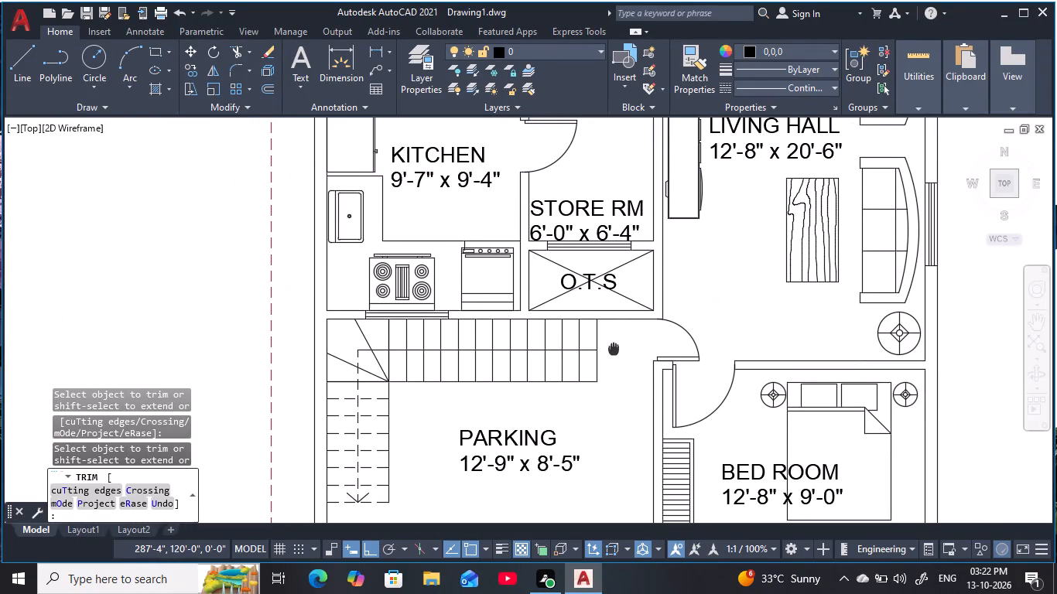
middle_drag(614, 349, 614, 350)
scroll(614, 350, down, 1)
middle_click(614, 350)
scroll(614, 350, down, 1)
key(Escape)
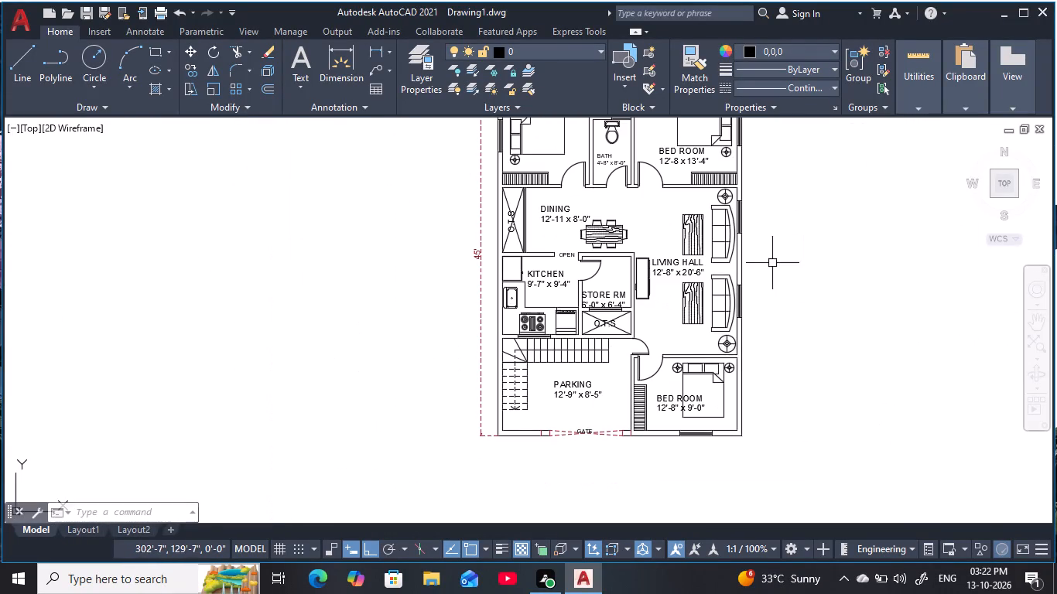
key(Escape)
Examine the whole floor plan, including the living hall, kitchen, staircase, parking and bedrooms.
middle_drag(815, 251, 760, 302)
scroll(760, 302, down, 1)
middle_drag(760, 302, 739, 285)
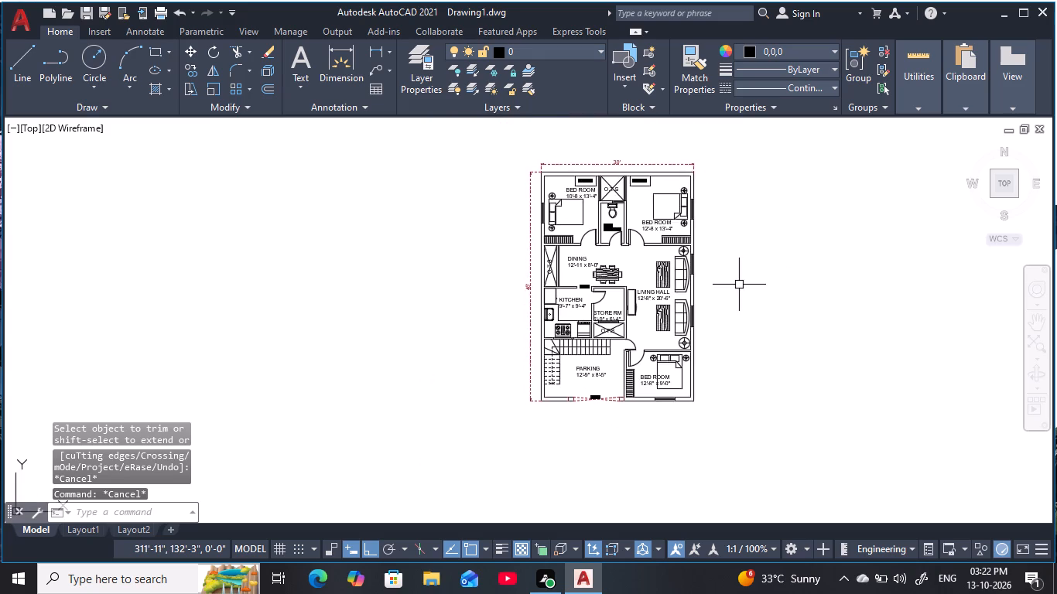
key(Escape)
scroll(739, 284, up, 1)
key(Escape)
key(Escape)
key(Escape)
scroll(720, 274, up, 1)
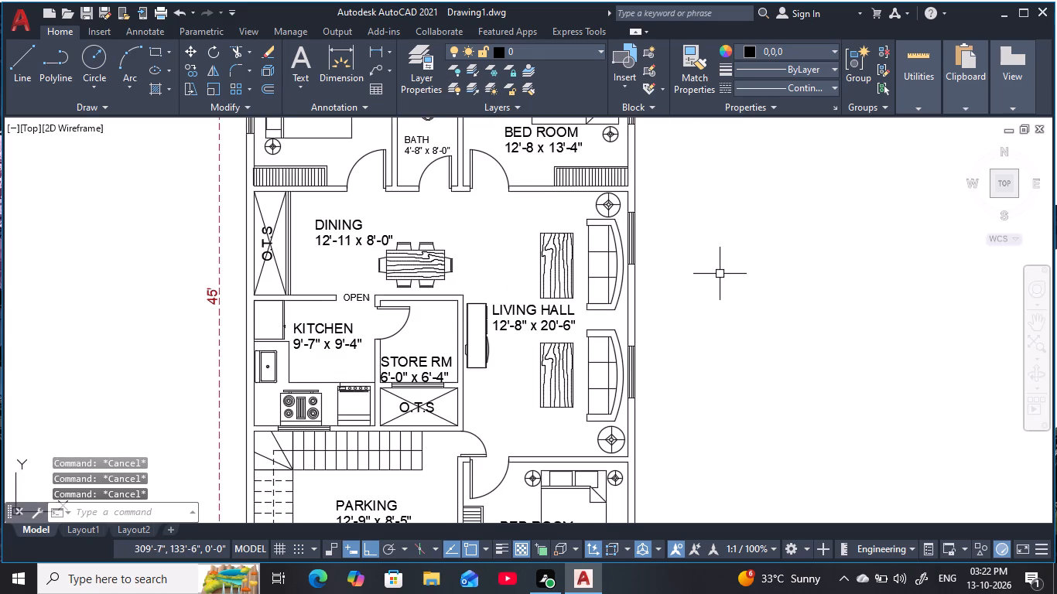
middle_drag(718, 274, 796, 169)
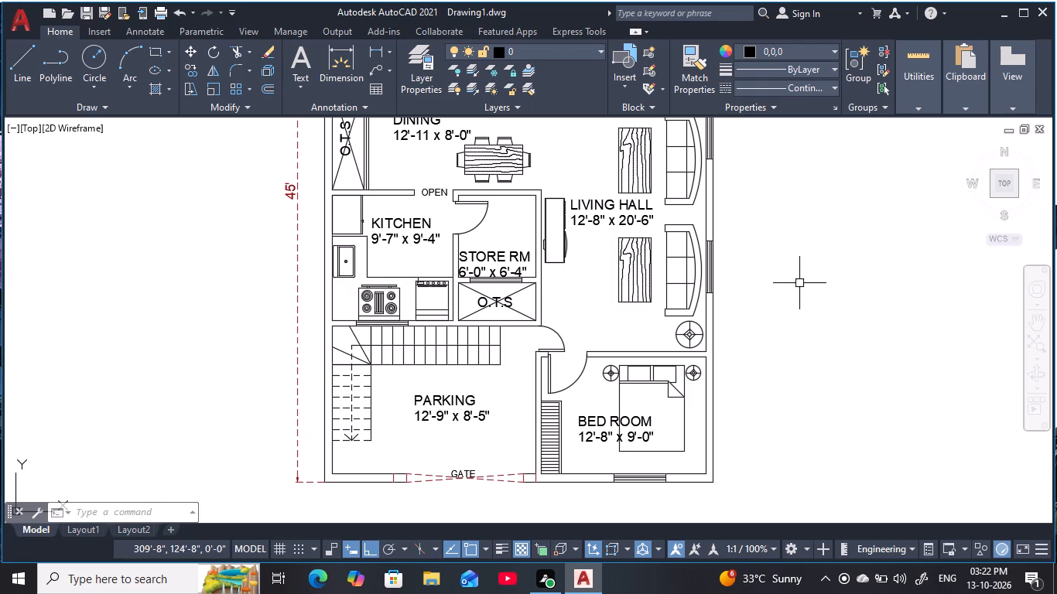
key(Escape)
key(Escape)
key(Escape)
key(Escape)
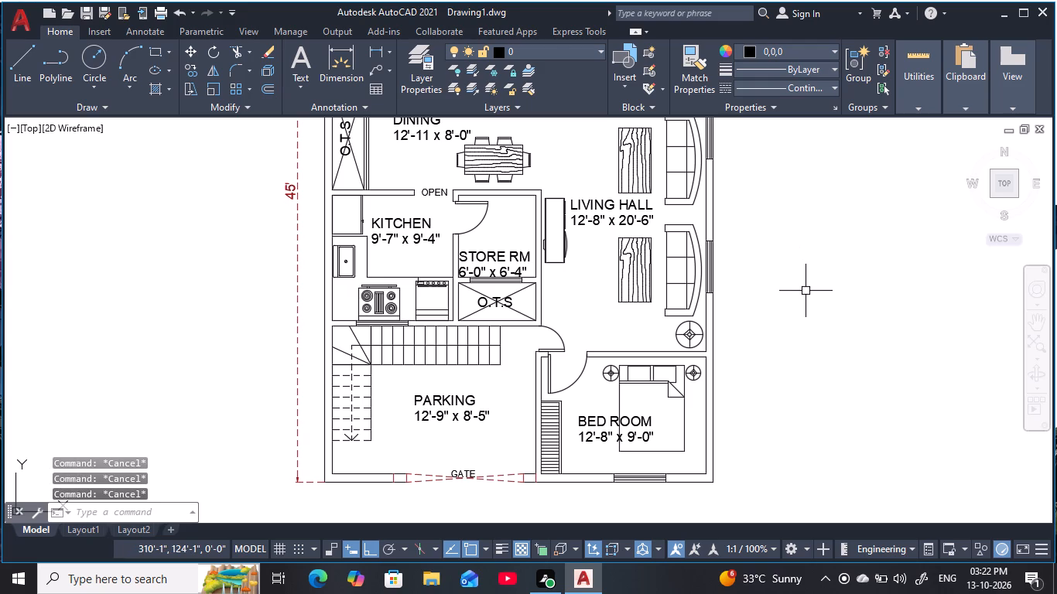
key(Escape)
key(Escape)
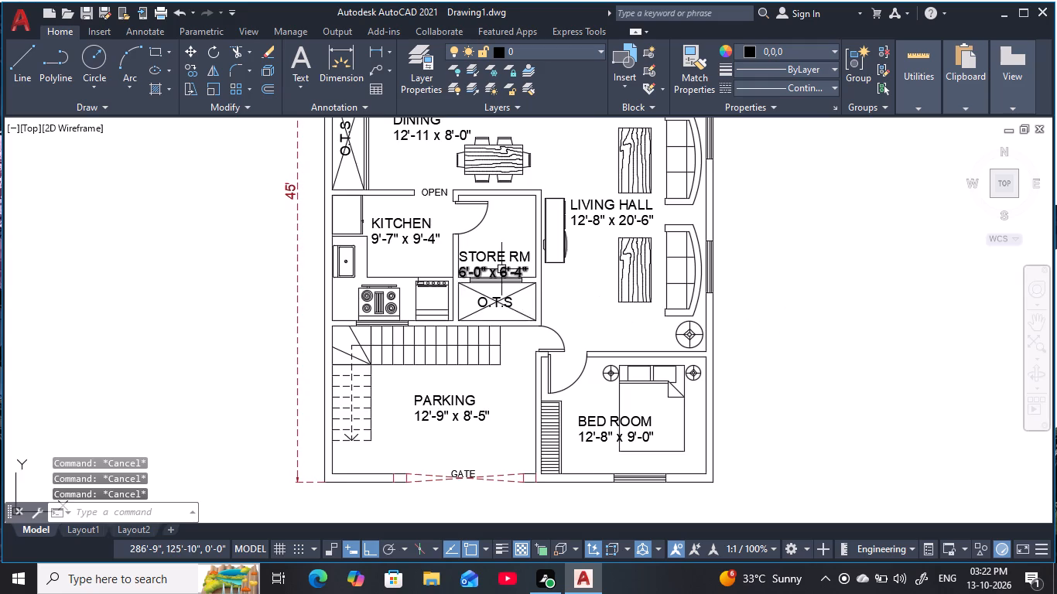
scroll(502, 270, down, 1)
middle_drag(505, 273, 520, 377)
key(Escape)
key(Escape)
key(Escape)
key(Escape)
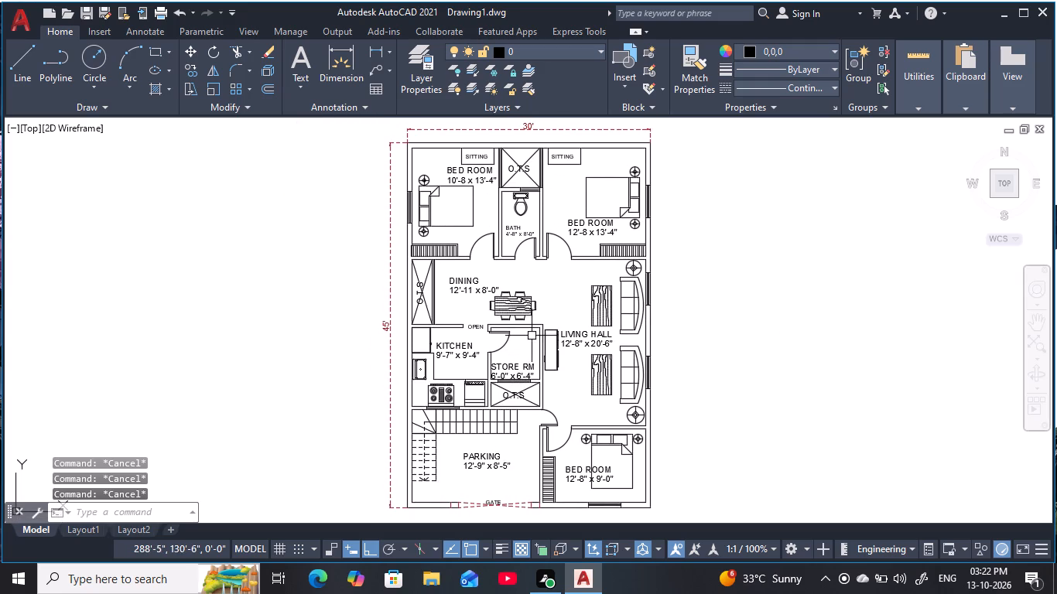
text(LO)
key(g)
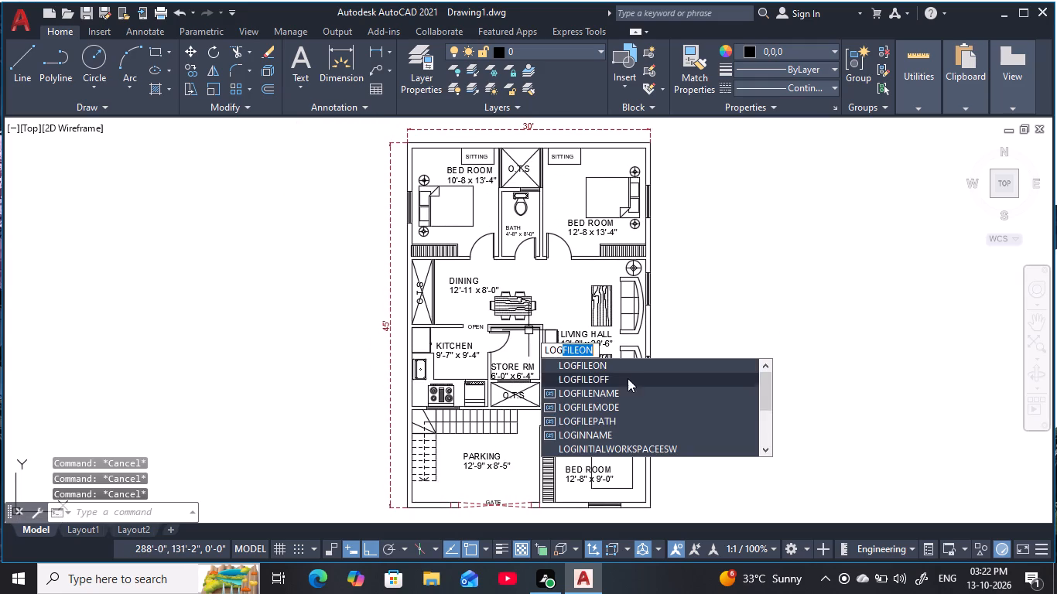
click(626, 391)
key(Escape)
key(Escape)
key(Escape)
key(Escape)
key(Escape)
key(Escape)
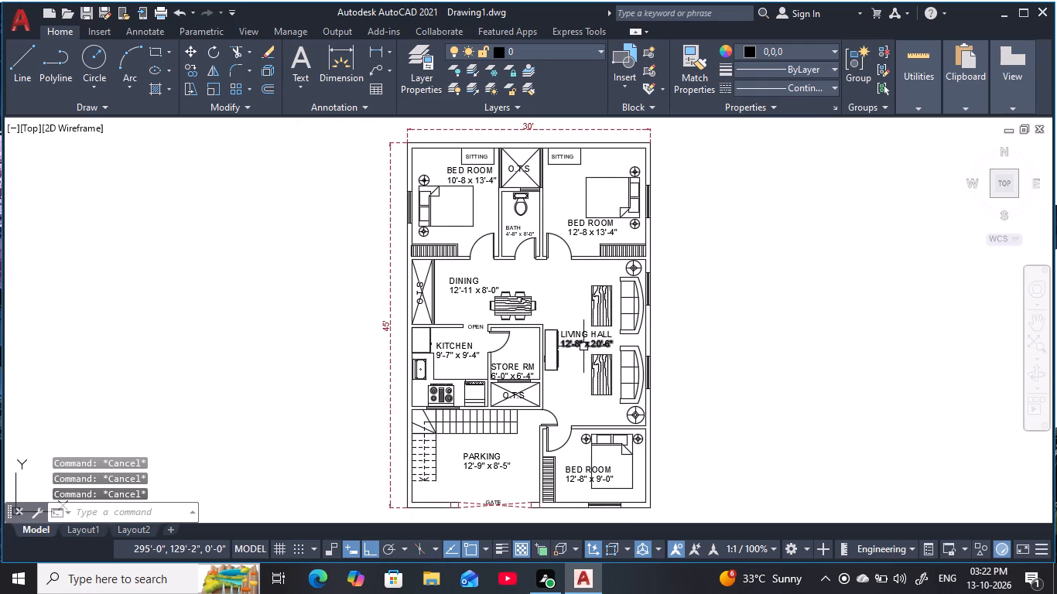
Turn off log file recording with the LOGFILEOFF command.
text(LO)
key(g)
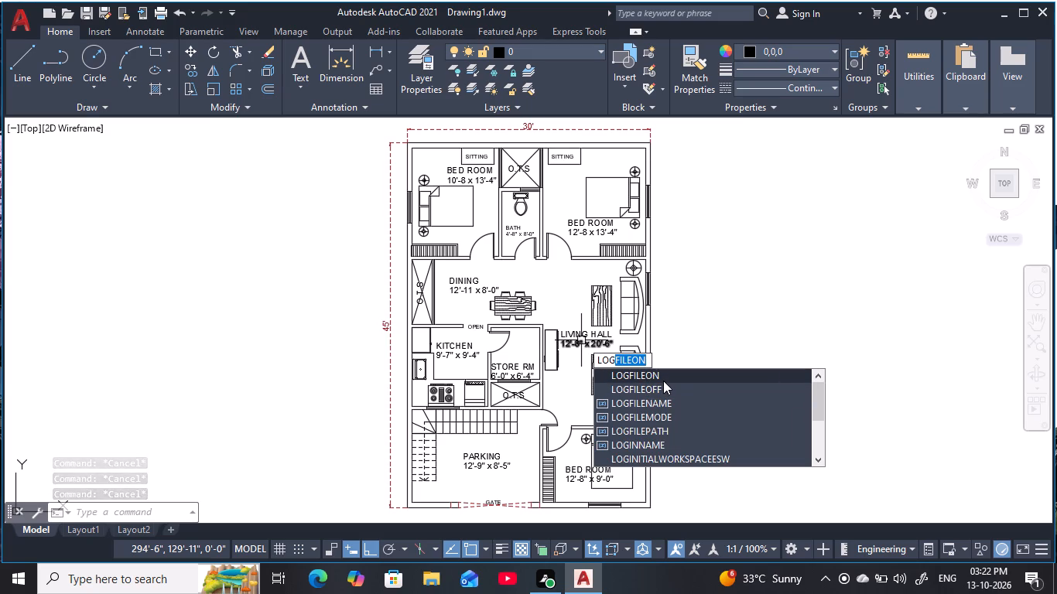
click(665, 387)
middle_drag(595, 290, 614, 276)
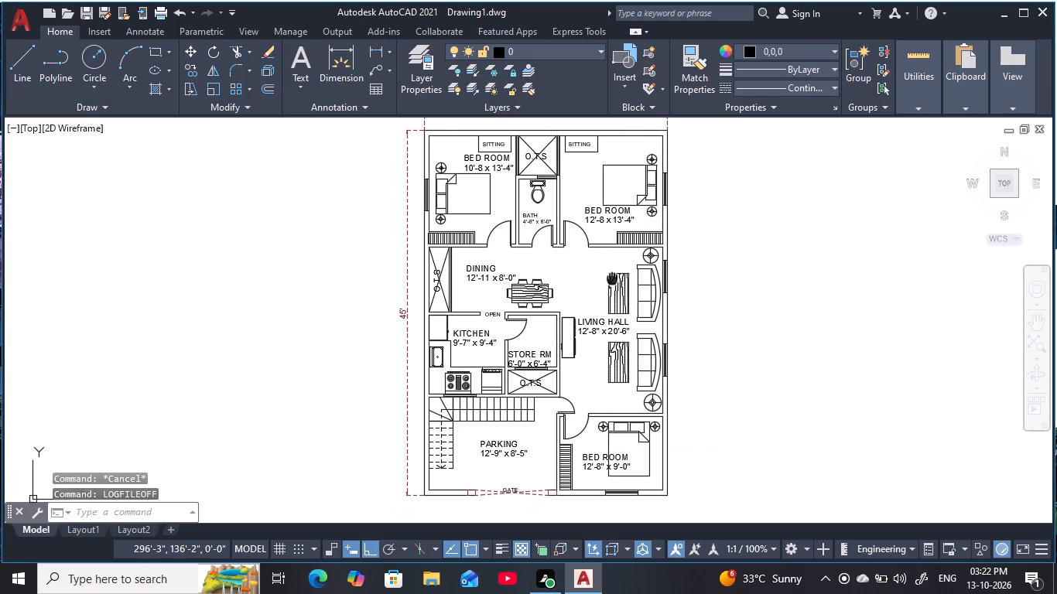
middle_drag(614, 276, 619, 288)
key(Escape)
key(Escape)
key(Escape)
key(Escape)
key(Escape)
key(Escape)
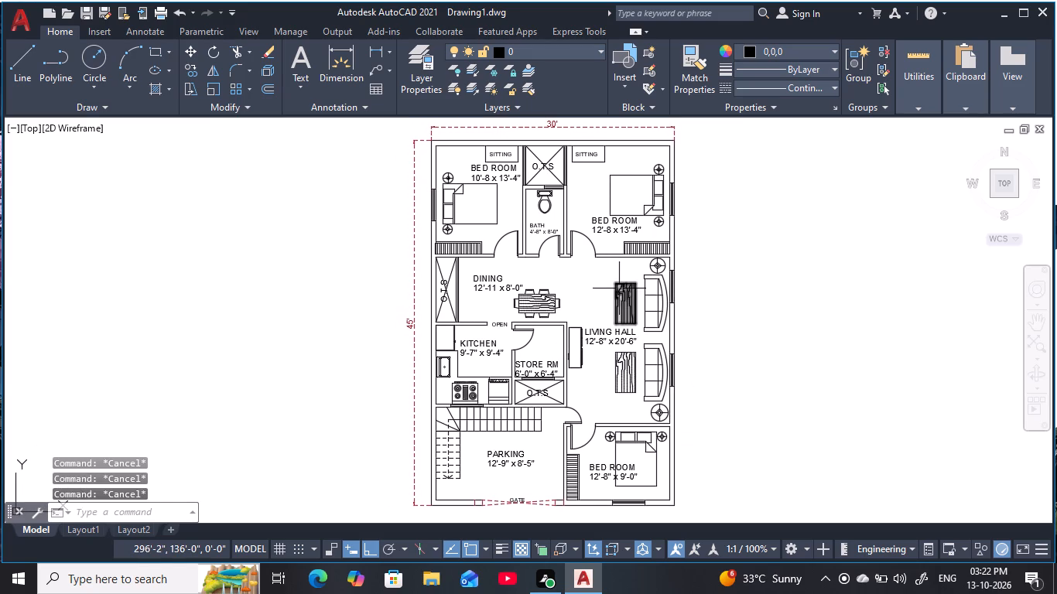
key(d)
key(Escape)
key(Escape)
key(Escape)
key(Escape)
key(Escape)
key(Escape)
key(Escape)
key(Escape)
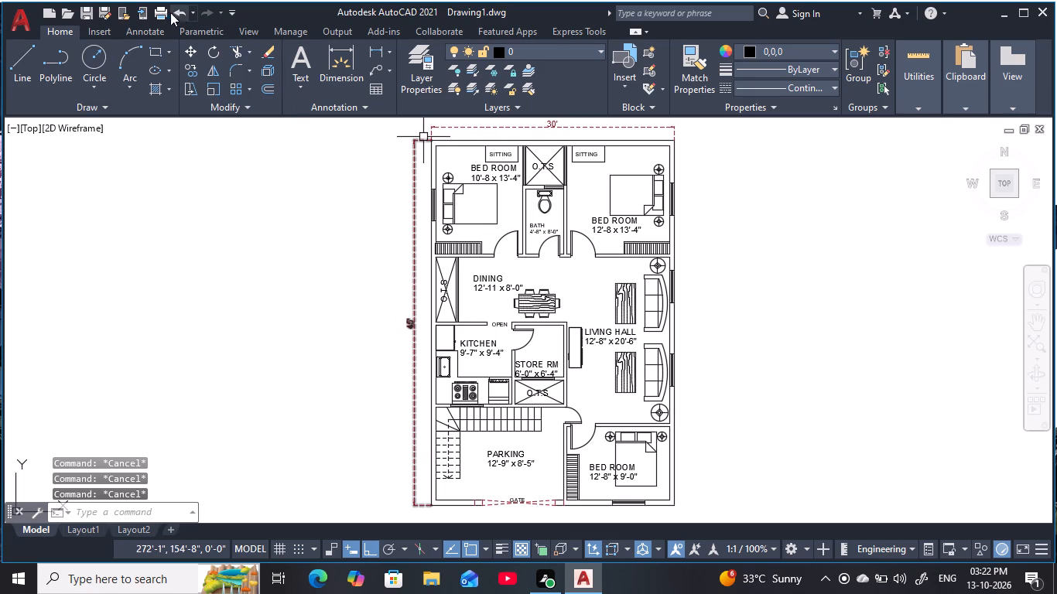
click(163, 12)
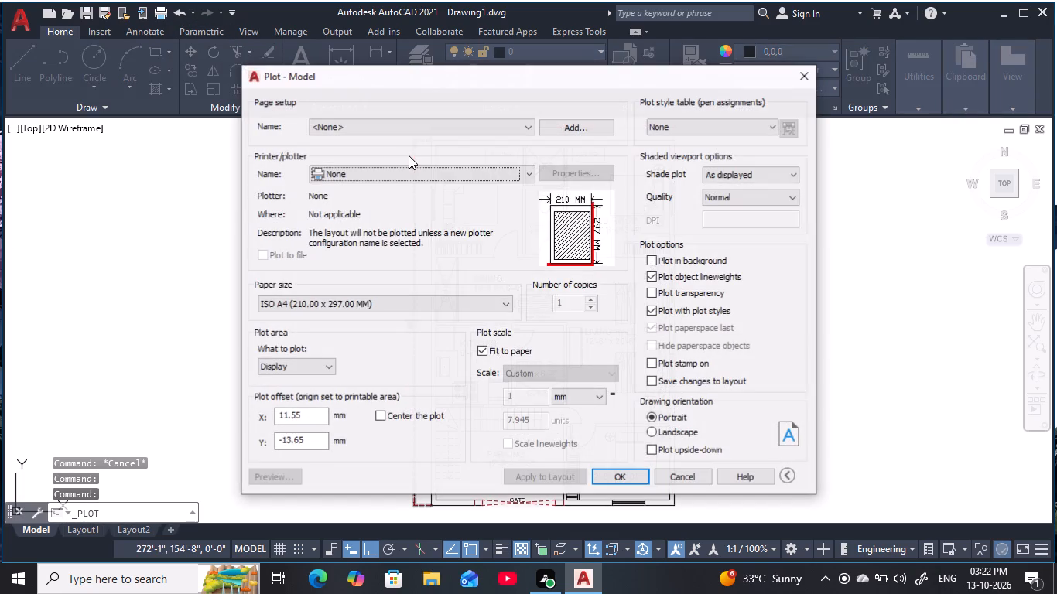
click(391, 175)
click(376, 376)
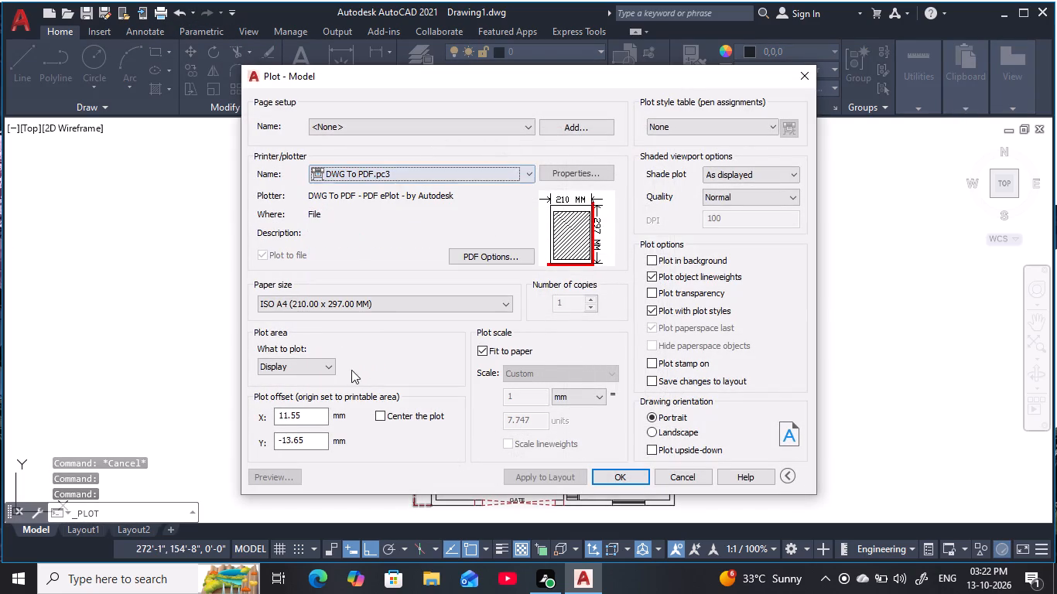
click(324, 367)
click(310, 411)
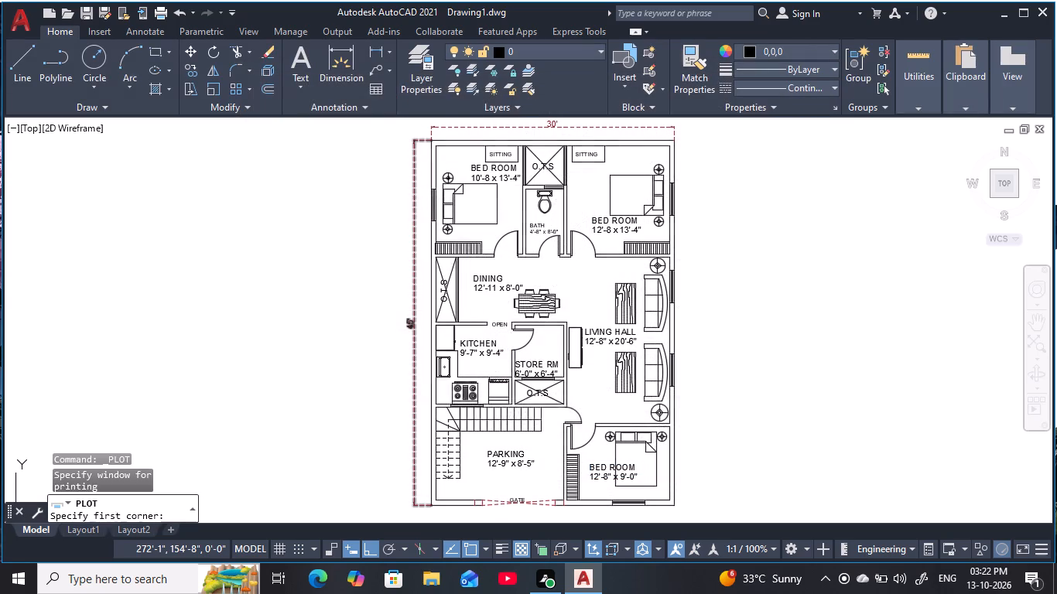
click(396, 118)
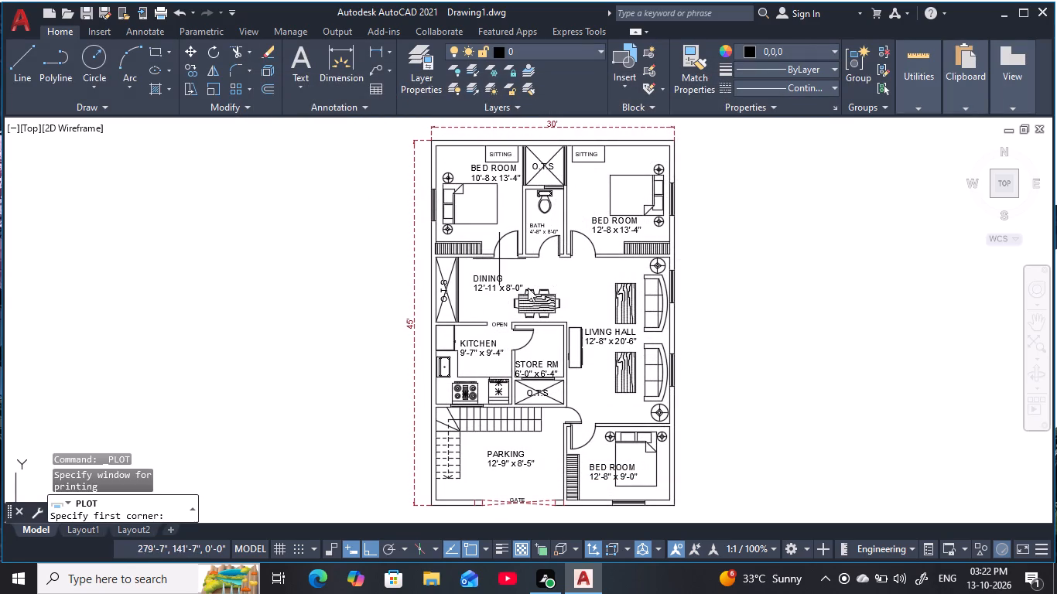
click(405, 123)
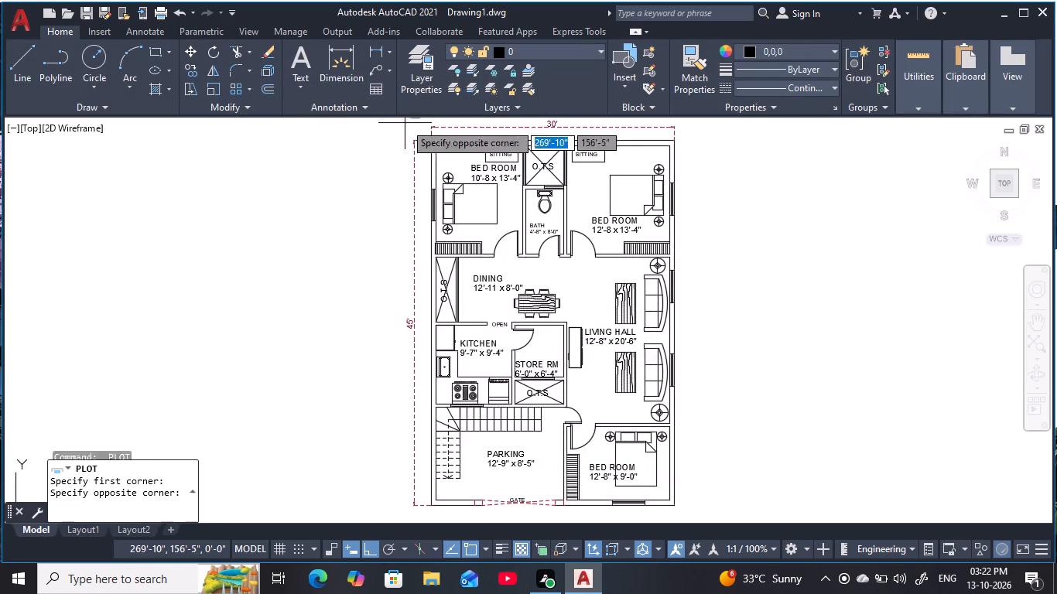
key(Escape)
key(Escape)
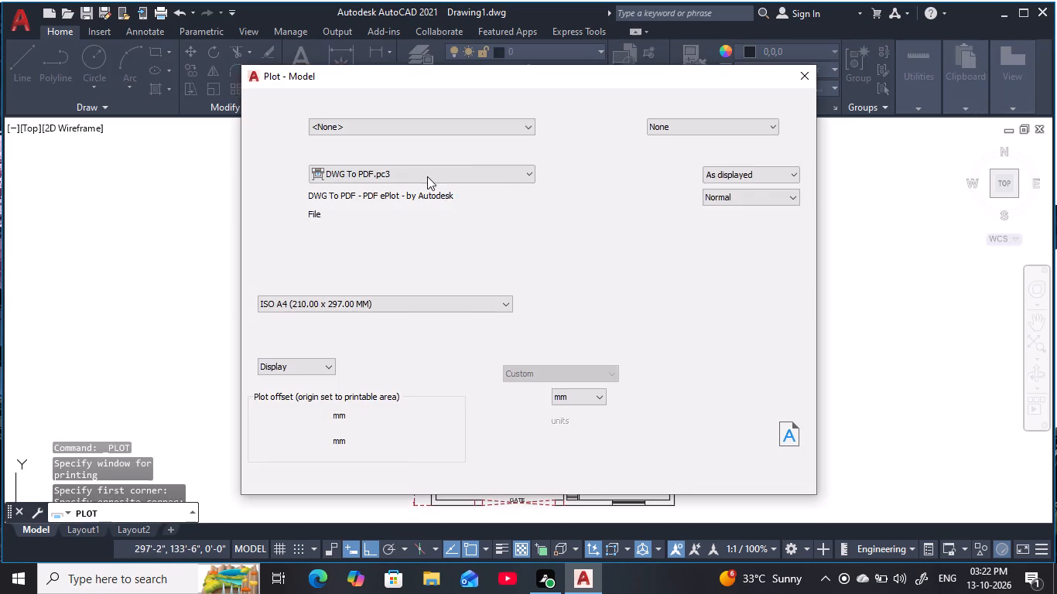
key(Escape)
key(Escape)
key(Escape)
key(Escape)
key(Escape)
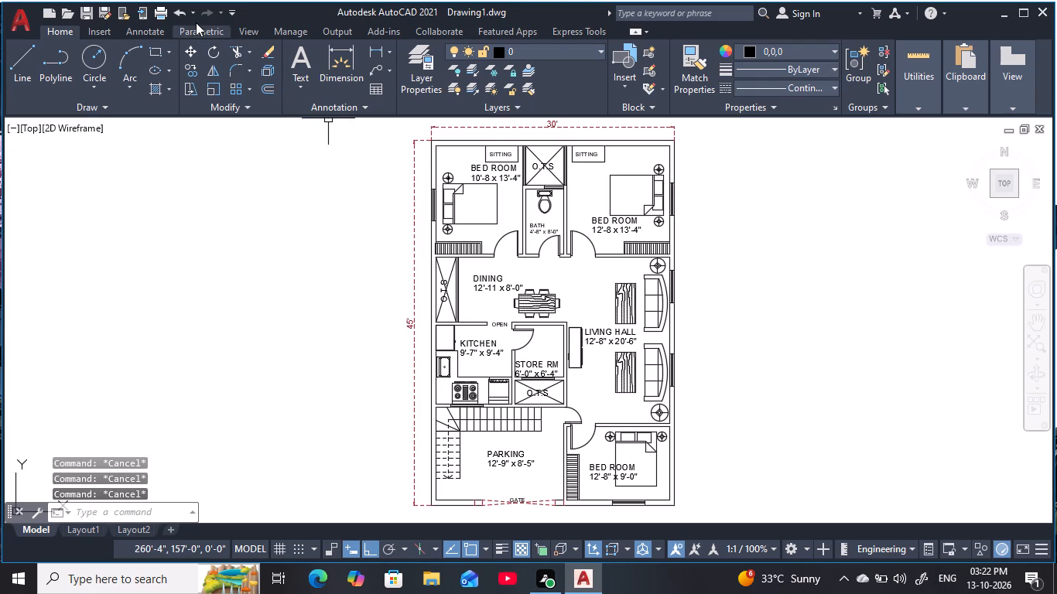
Set up the plot with DWG To PDF.pc3, a window around the whole floor plan including its dimensions, and a centred plot.
click(164, 13)
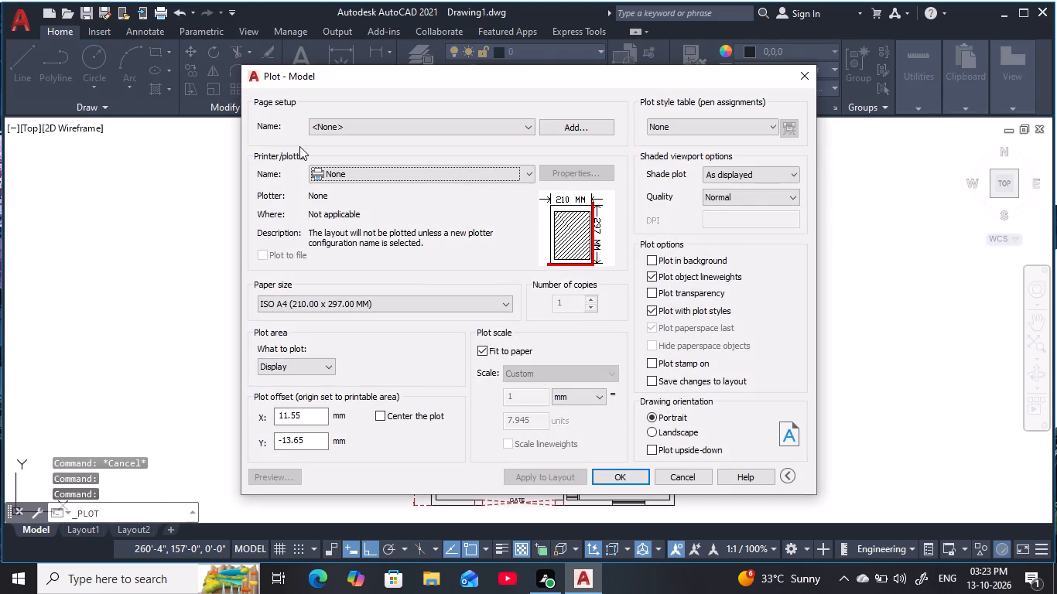
click(389, 172)
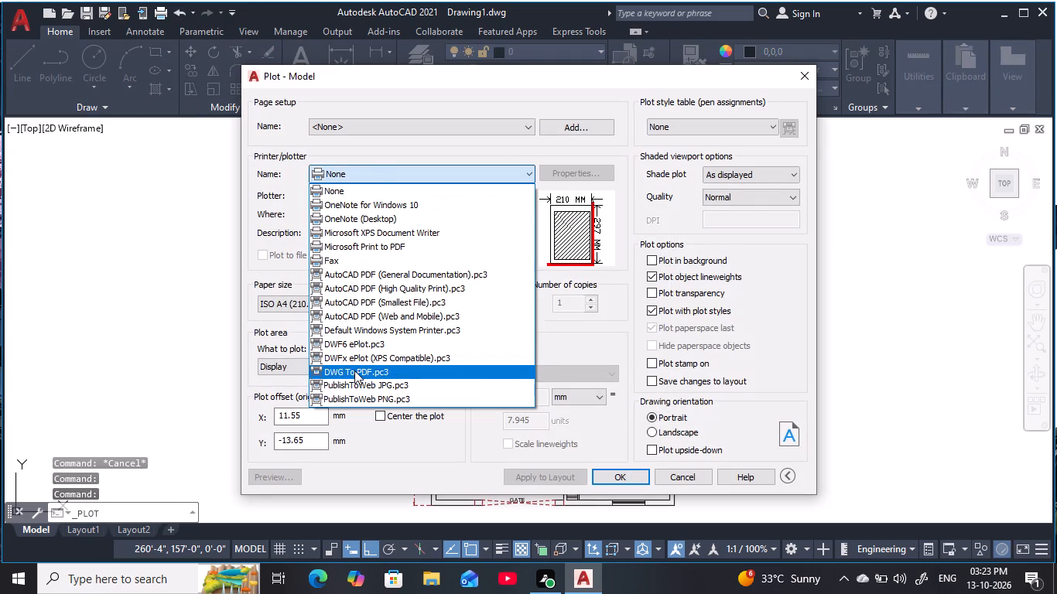
click(354, 370)
click(317, 373)
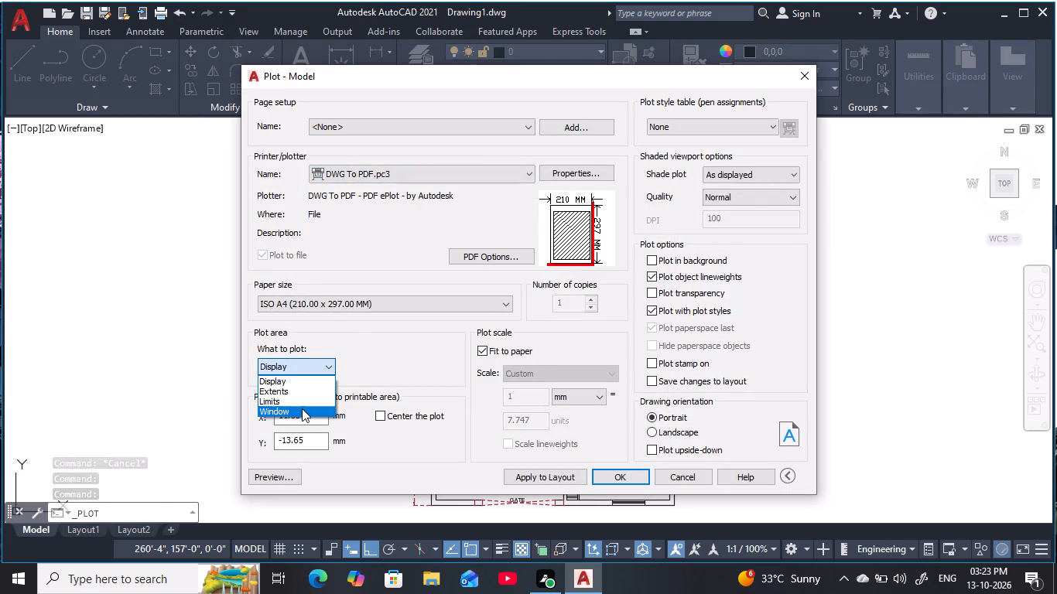
click(301, 408)
middle_drag(460, 196, 448, 226)
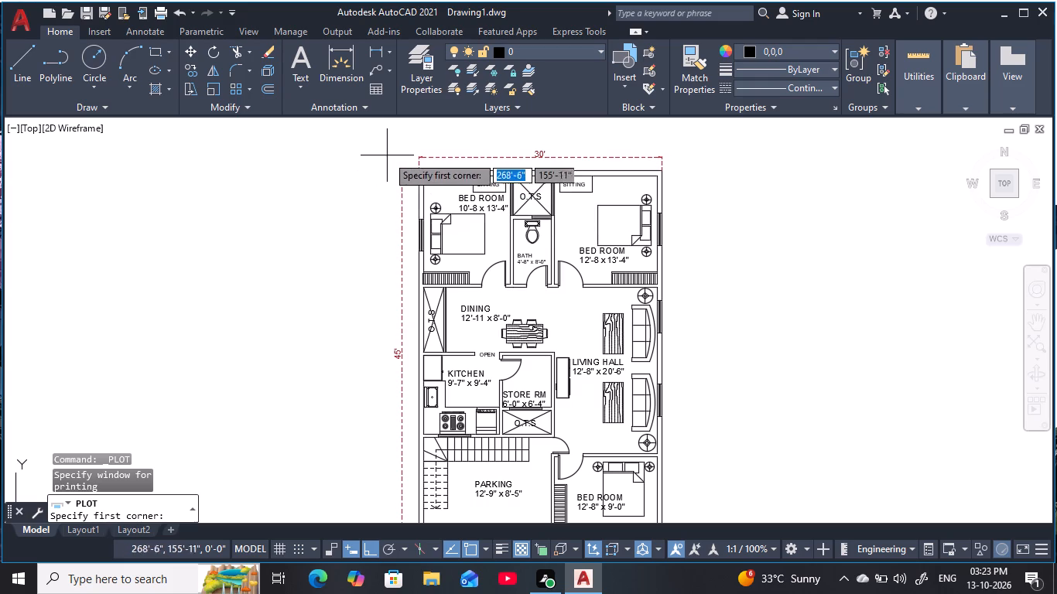
click(388, 144)
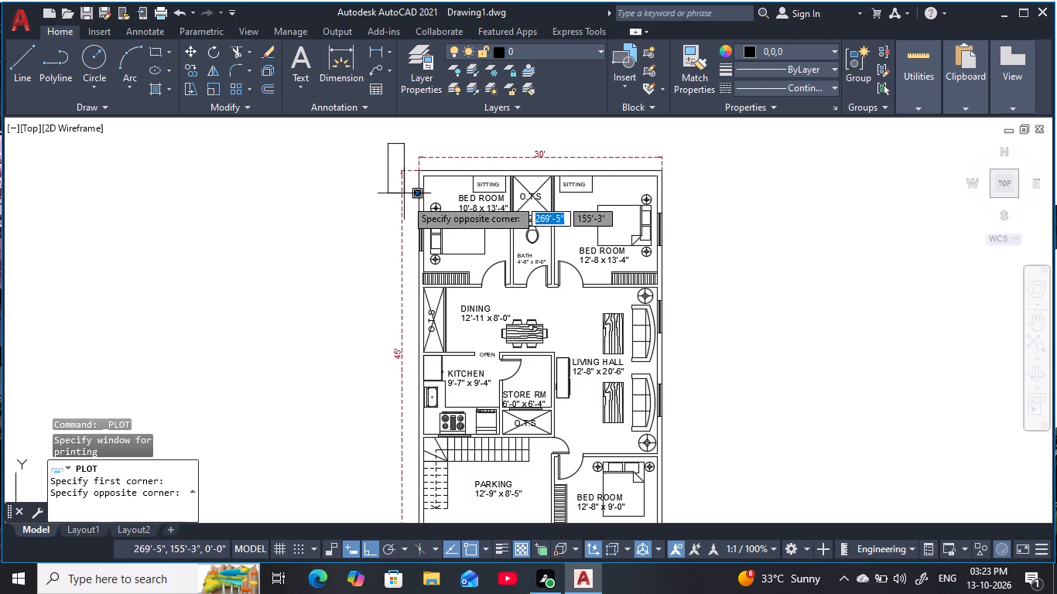
middle_drag(611, 299, 631, 170)
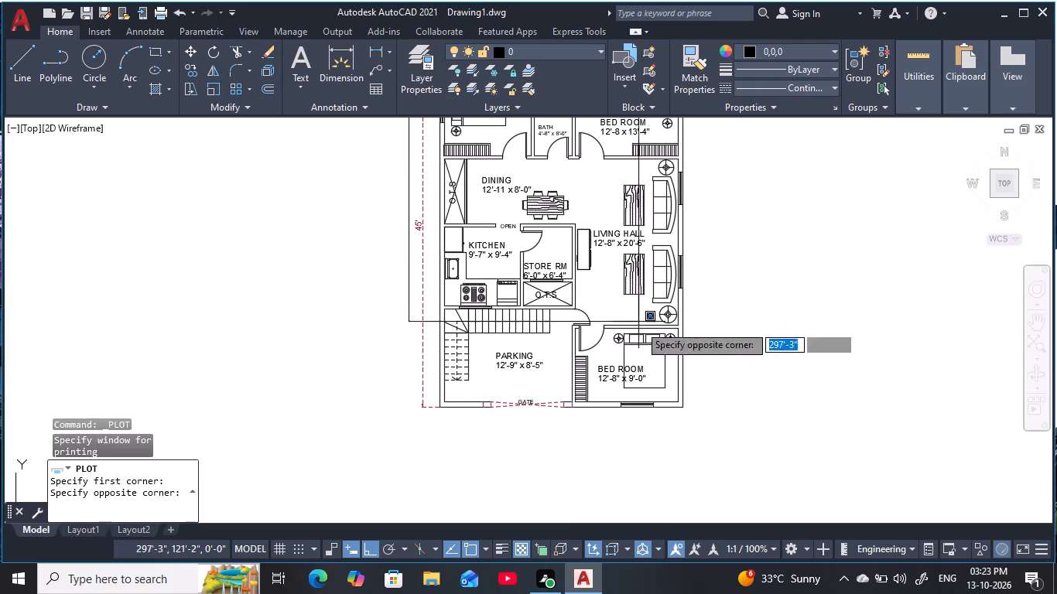
click(704, 427)
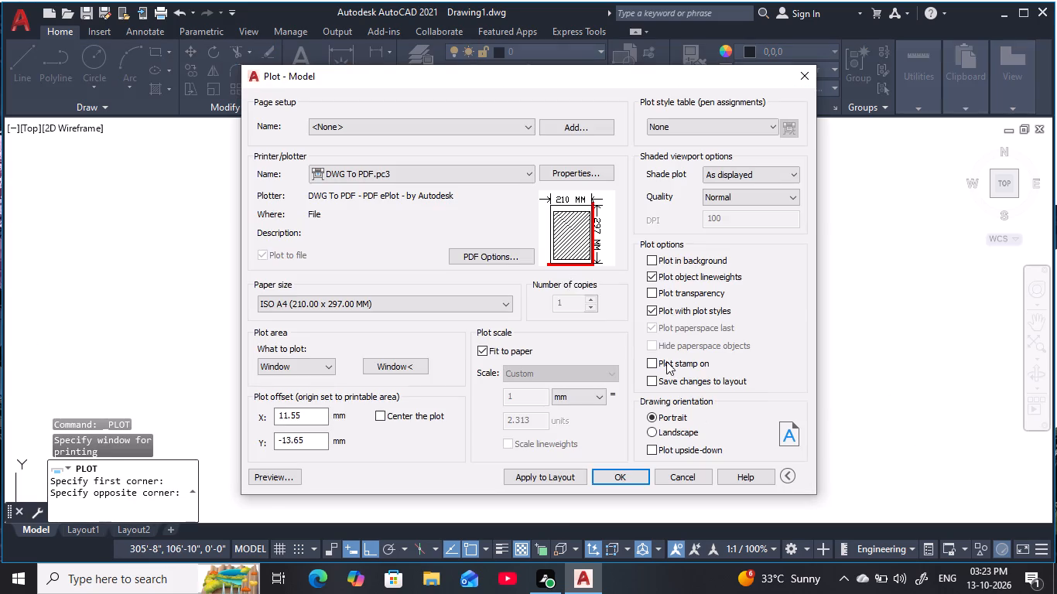
click(378, 416)
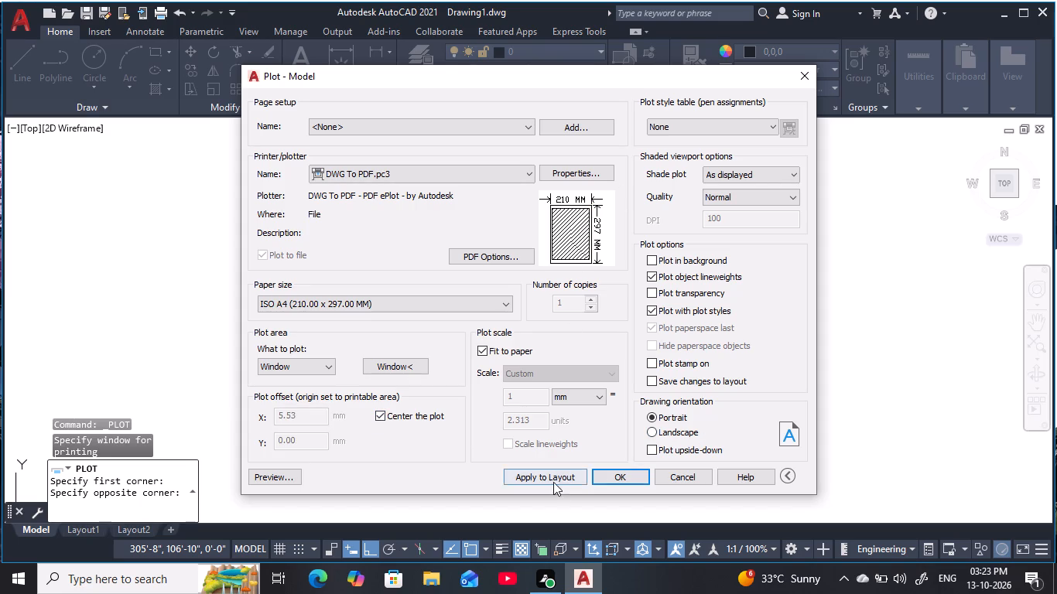
Plot the floor plan to a PDF file named 3BHK HOUSE in the Documents folder.
click(609, 474)
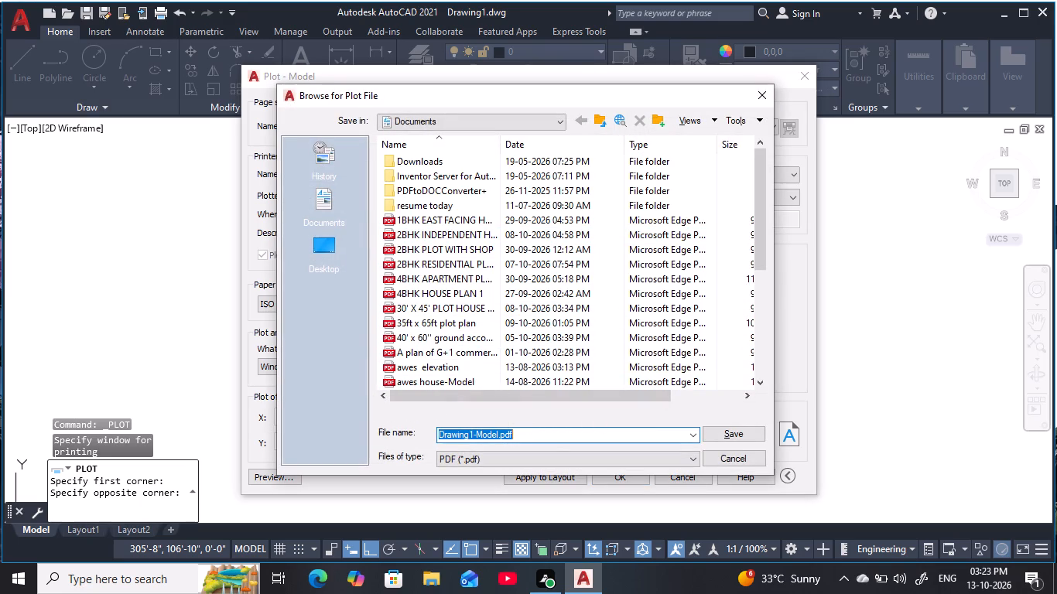
key(BackSpace)
key(3)
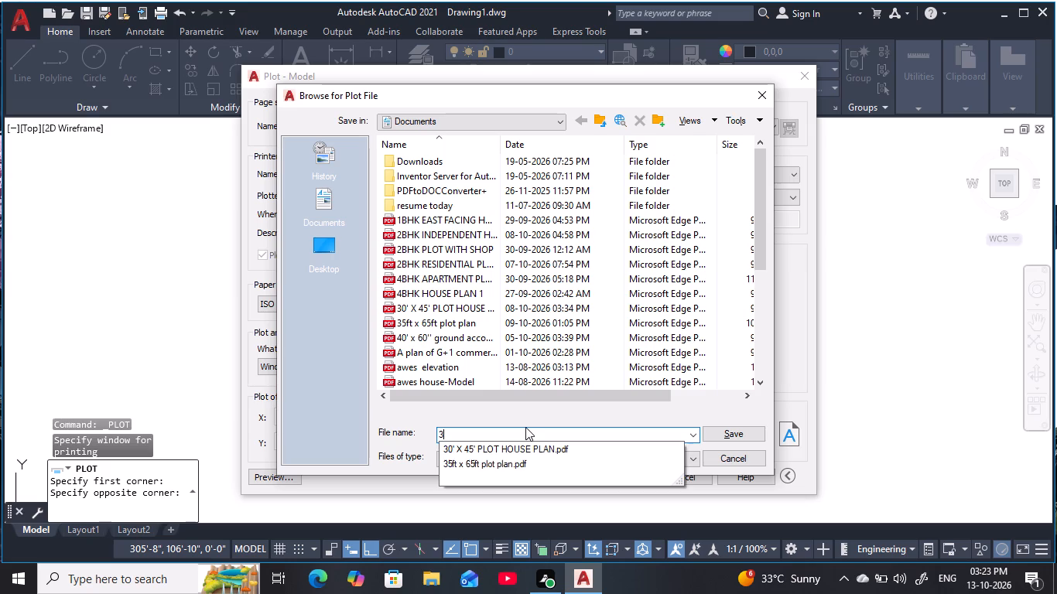
text(BHK)
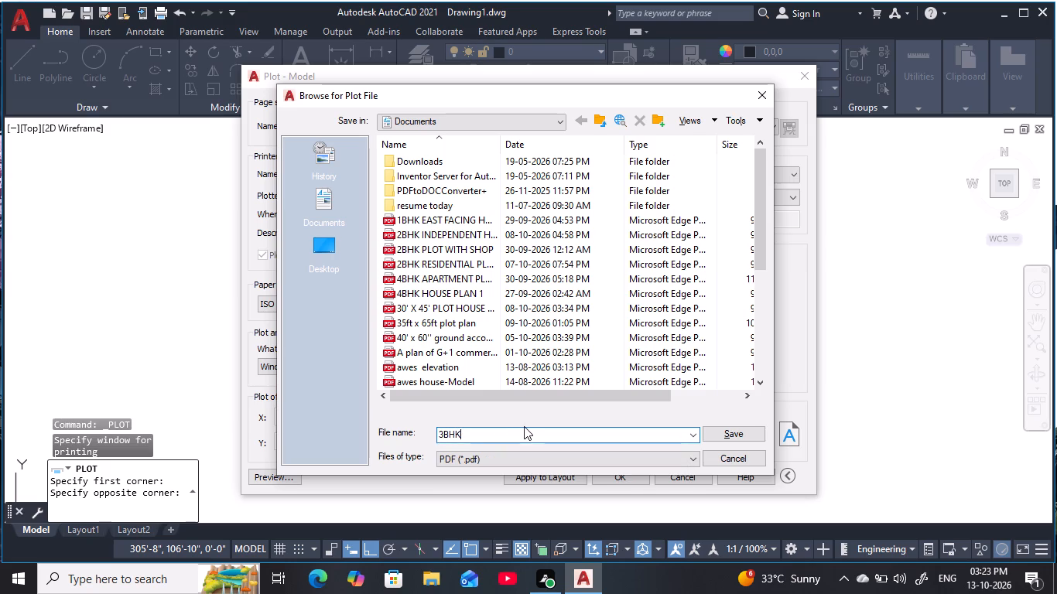
key(space)
text(HU)
key(o)
text(SE)
key(space)
click(511, 435)
key(BackSpace)
key(BackSpace)
key(BackSpace)
key(BackSpace)
key(BackSpace)
key(o)
text(USE)
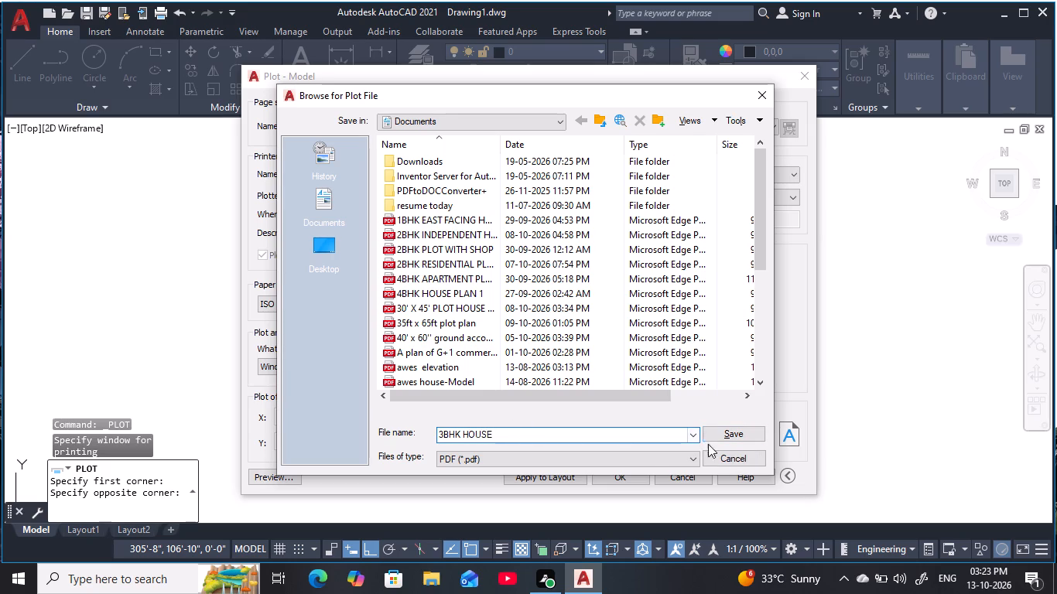
click(726, 439)
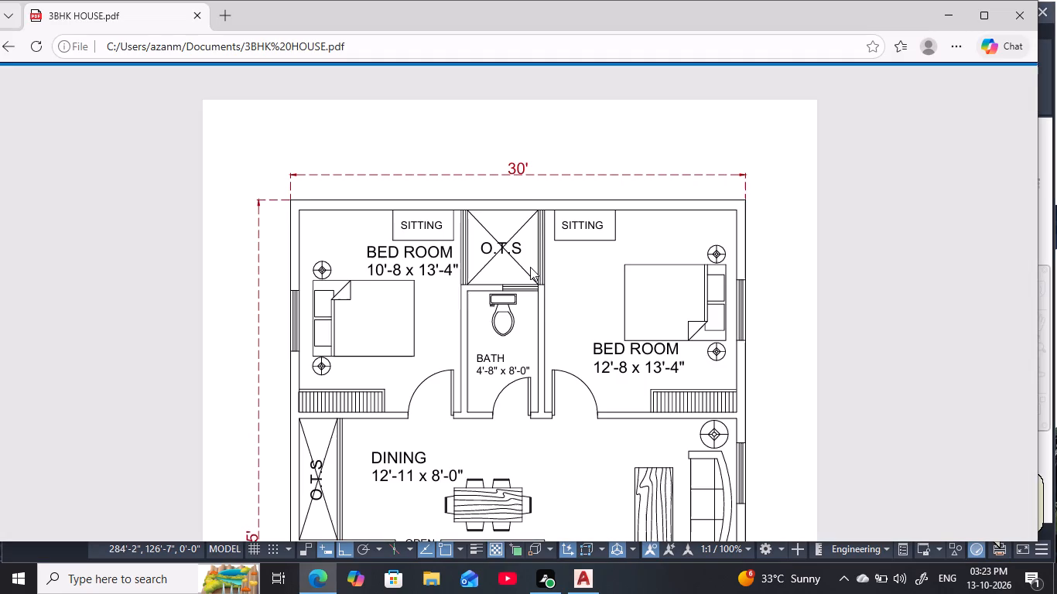
Examine the plotted floor plan in the PDF viewer from top to bottom, and close the viewer.
scroll(539, 293, down, 6)
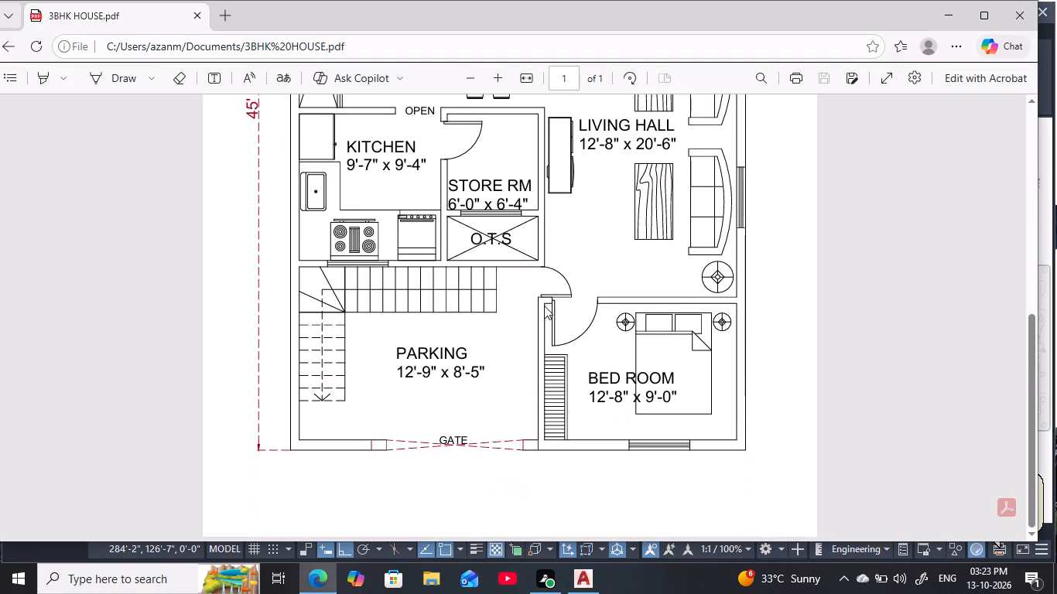
scroll(545, 306, up, 5)
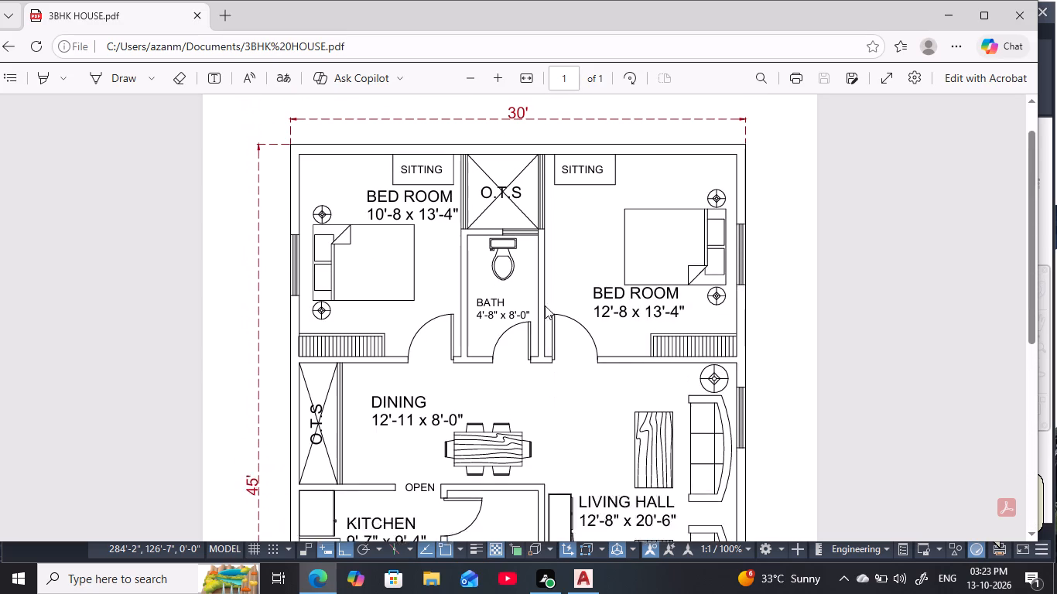
click(1011, 22)
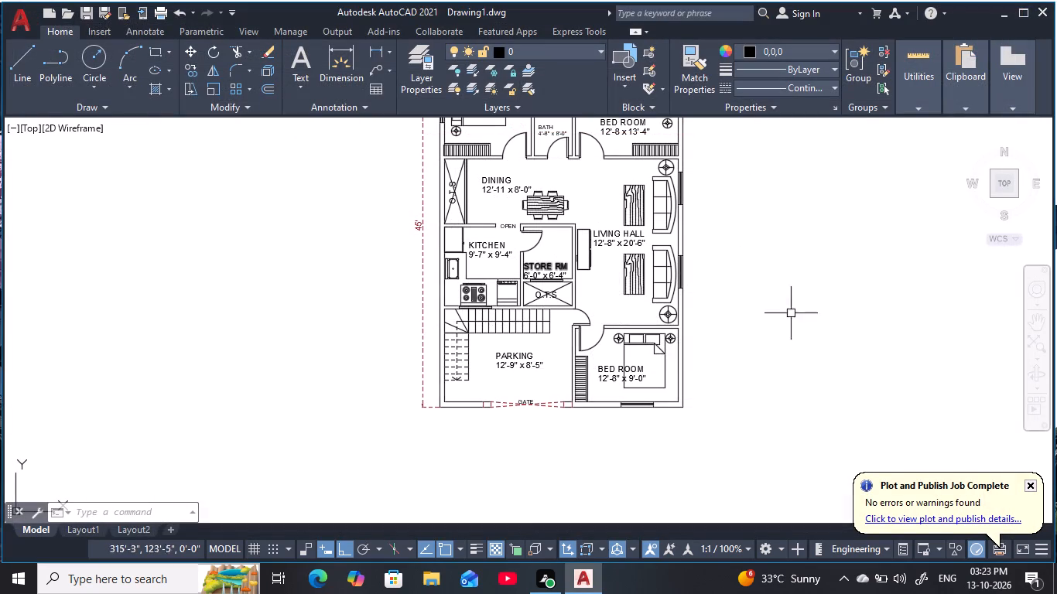
Save the drawing as 3BHK HOUSE in the Documents folder, in AutoCAD 2018 Drawing format.
key(ctrl+s)
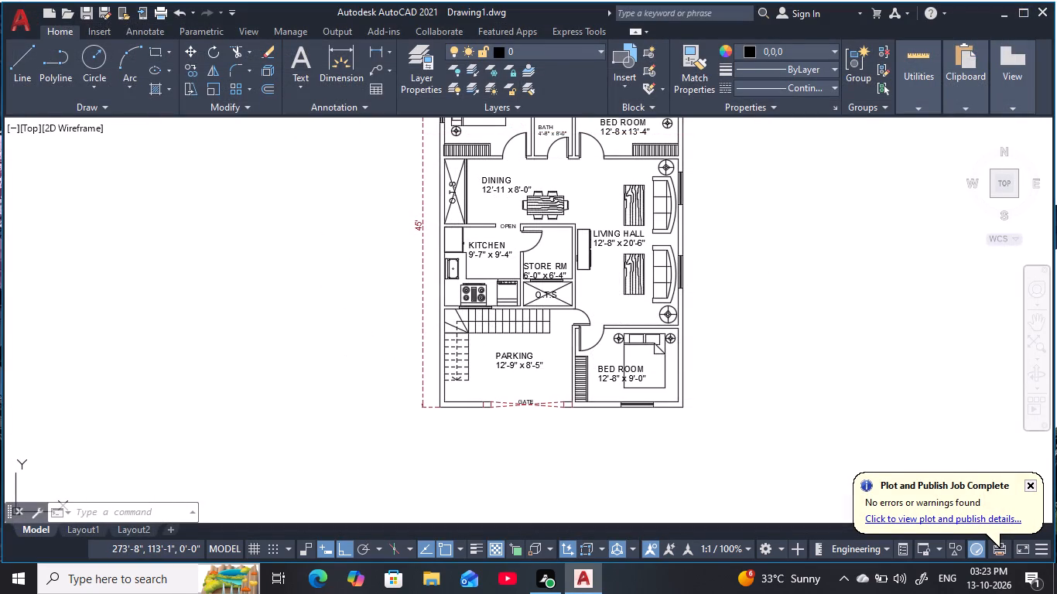
key(BackSpace)
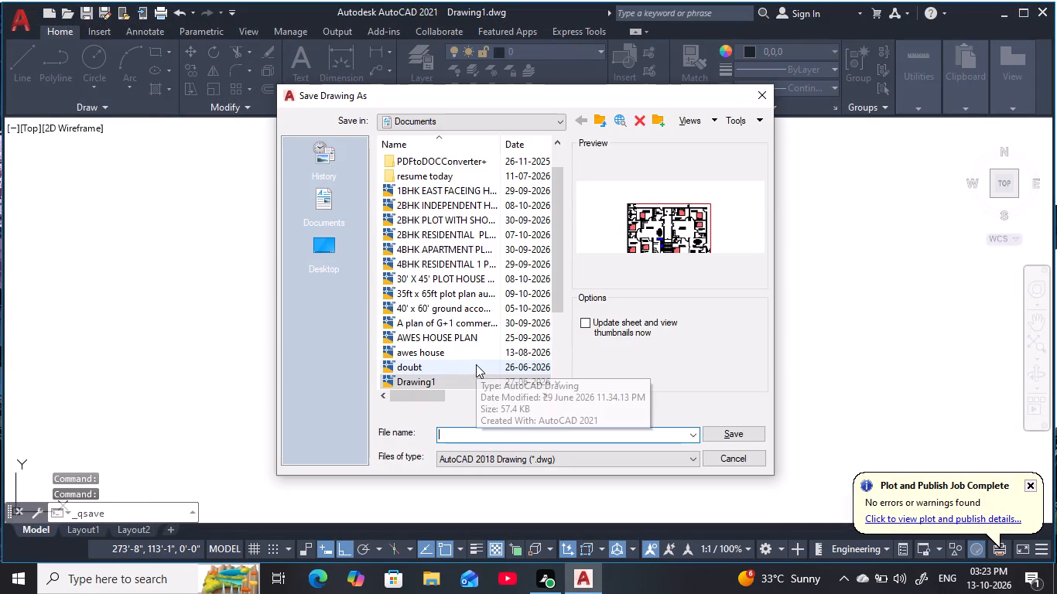
text(3BHK)
key(space)
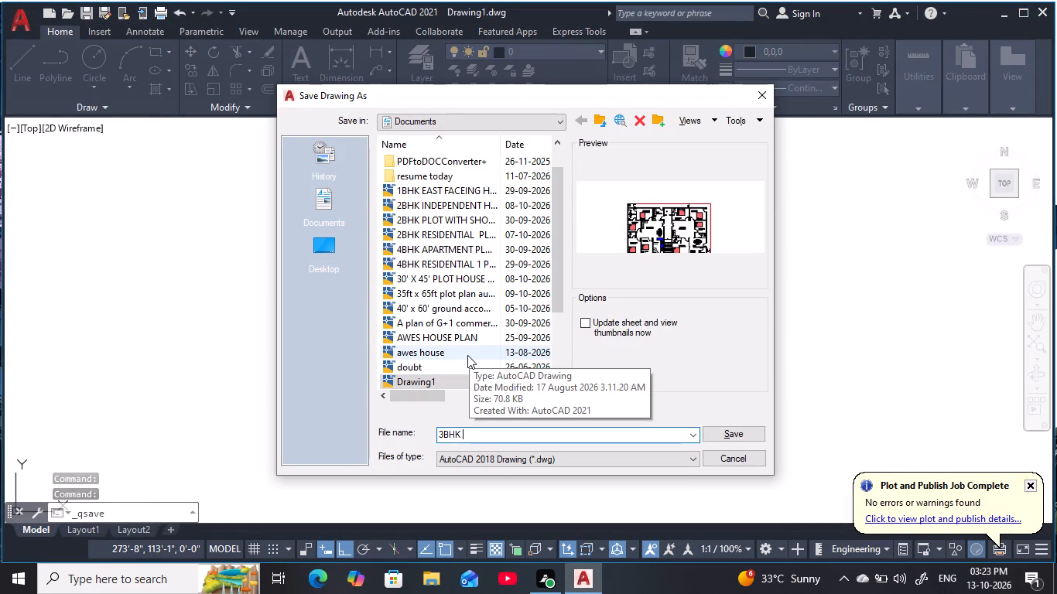
key(h)
key(o)
key(u)
text(SE)
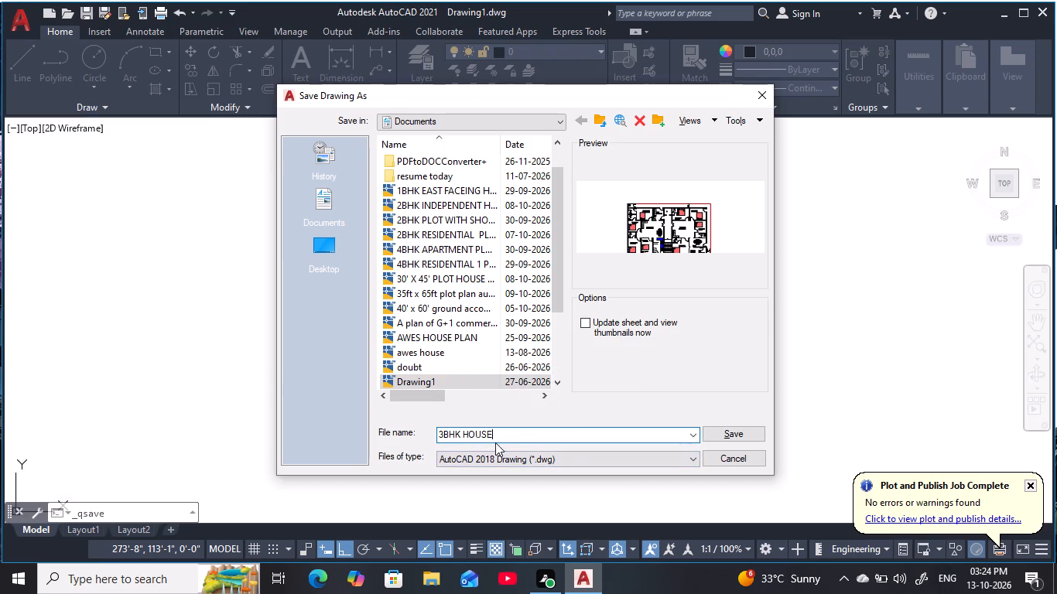
click(733, 433)
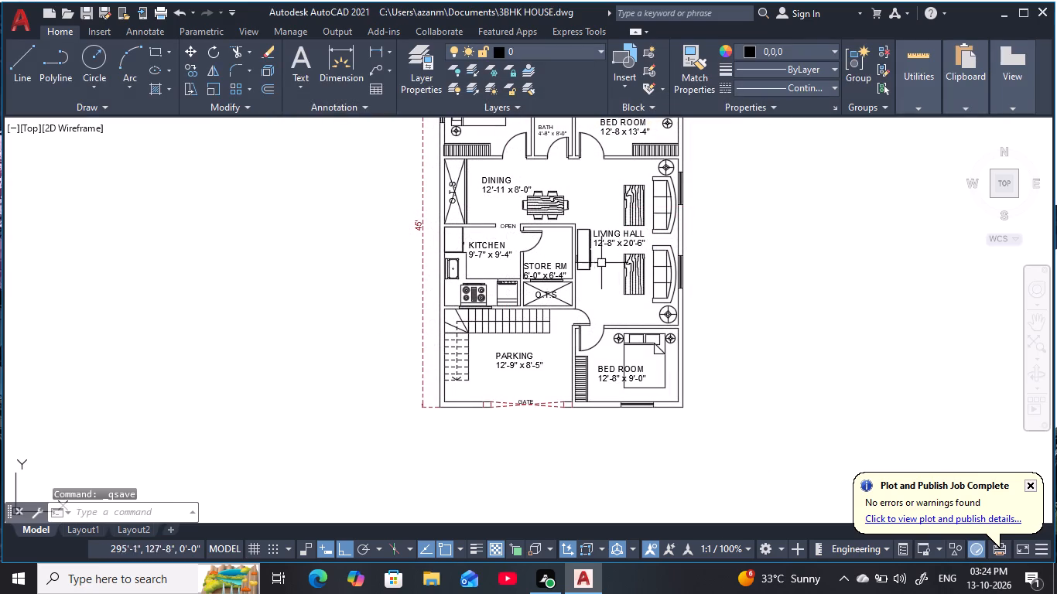